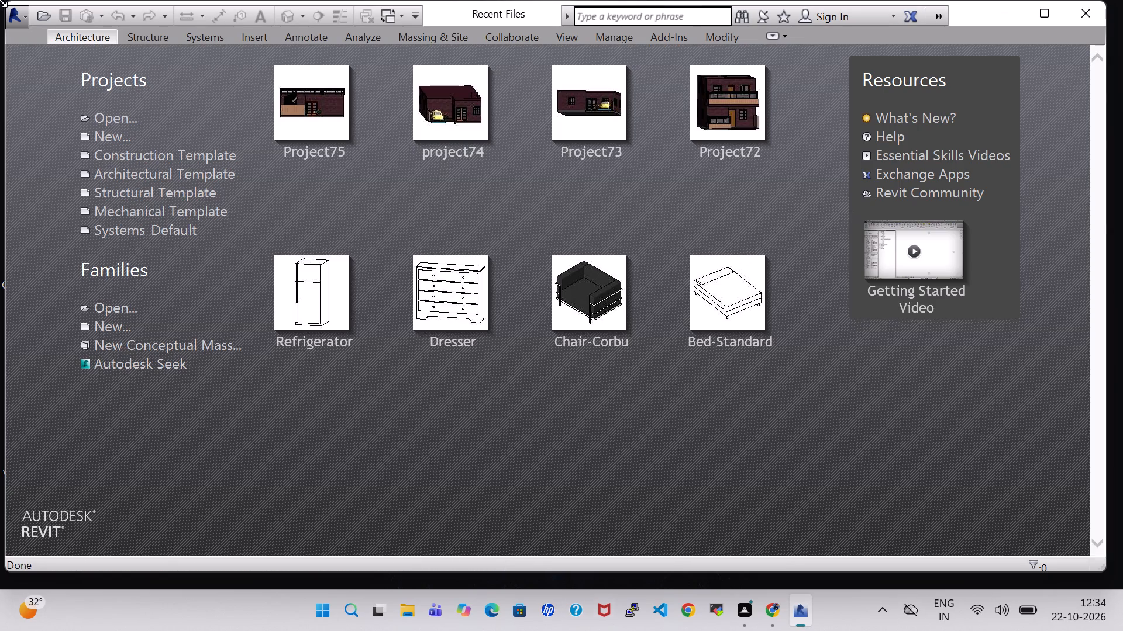
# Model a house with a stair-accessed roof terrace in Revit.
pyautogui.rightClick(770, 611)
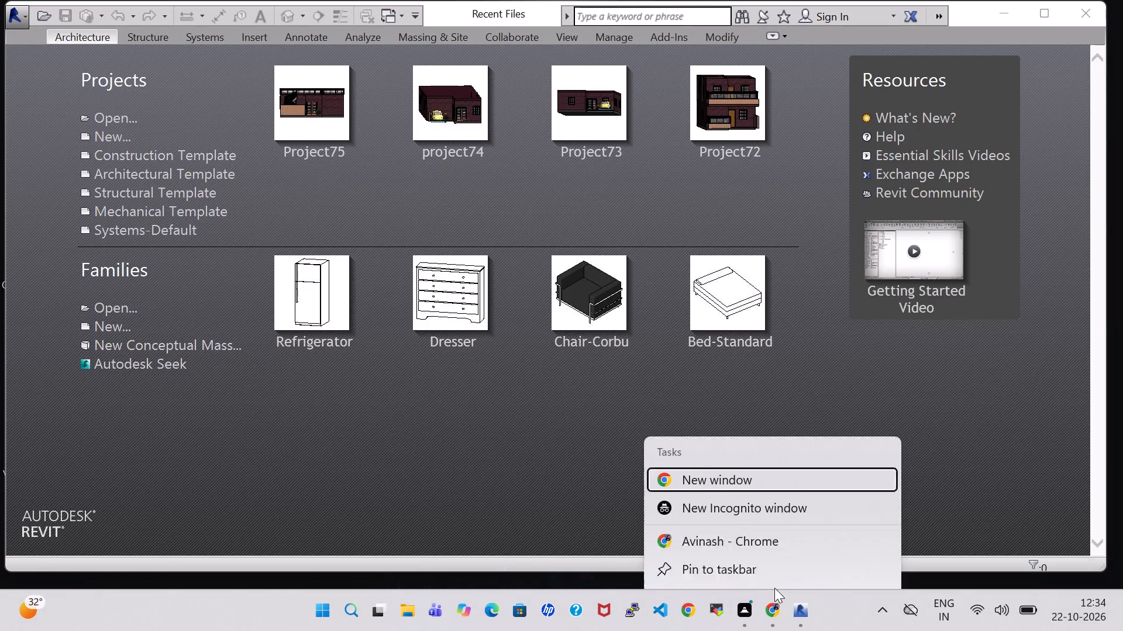
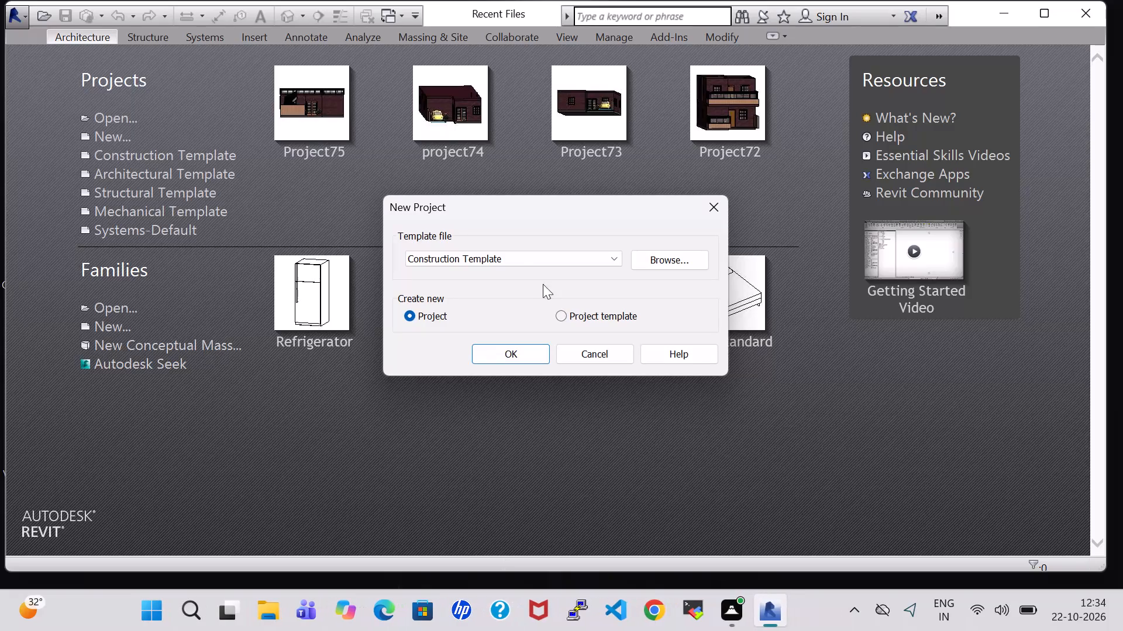
# Create a new project from the Architectural Template.
pyautogui.click(517, 257)
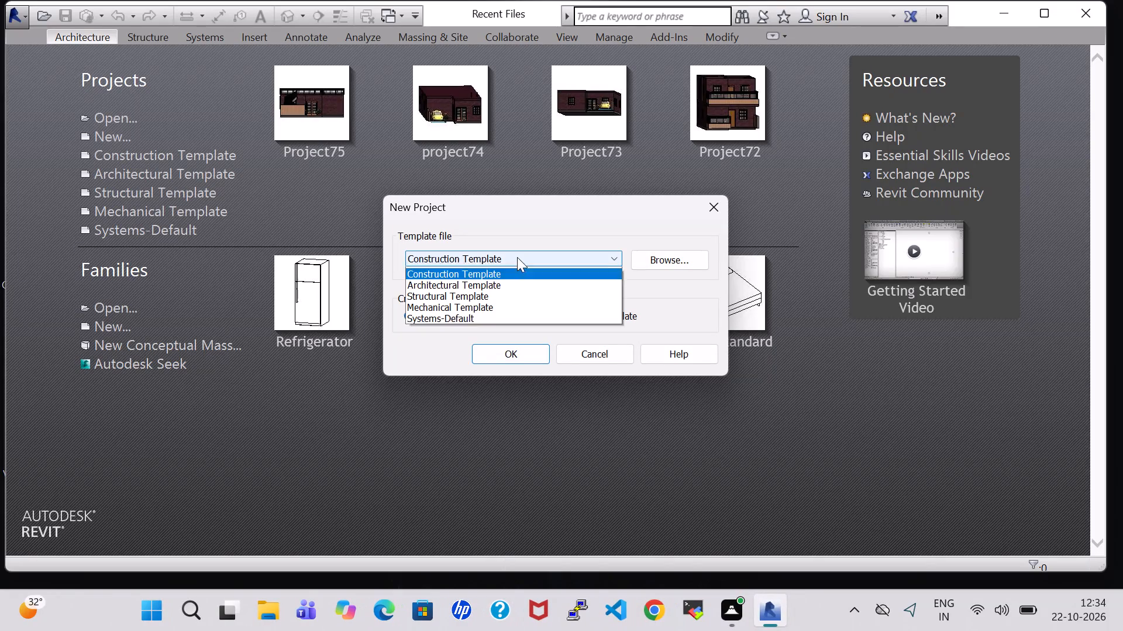
pyautogui.click(489, 299)
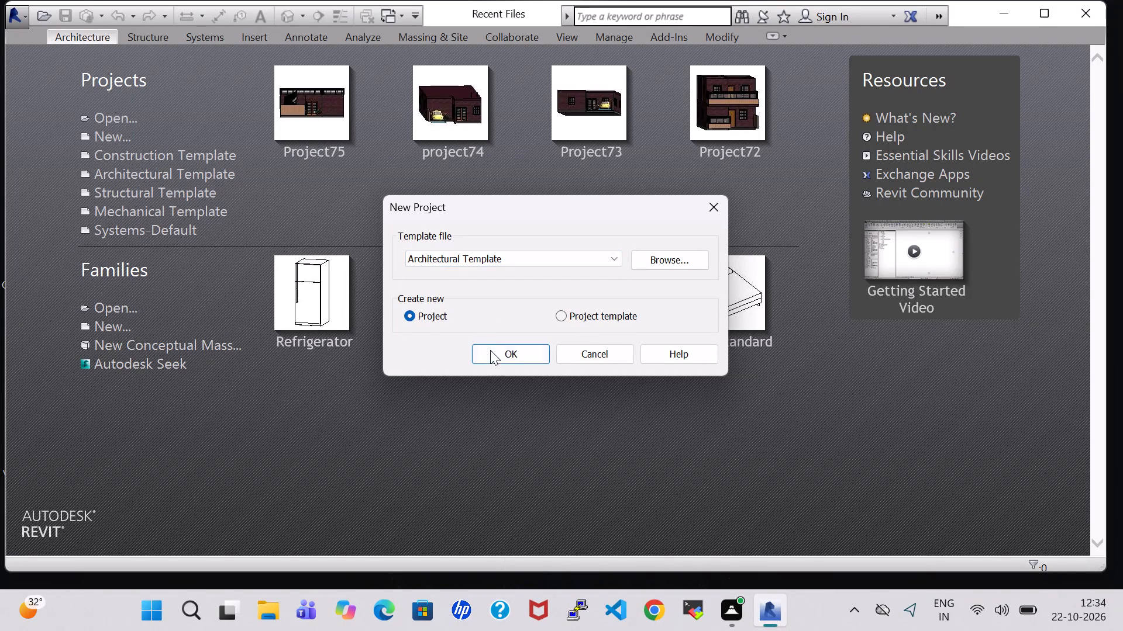
pyautogui.click(491, 356)
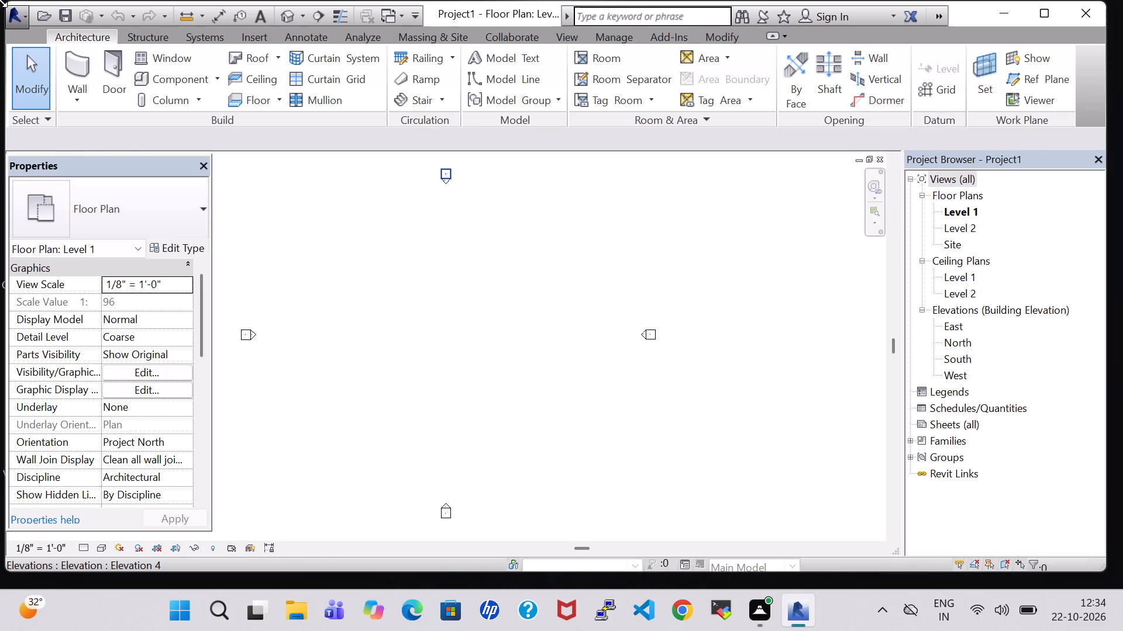
# Draw a horizontal Generic - 8" architectural wall about 32 feet long in the Level 1 floor plan.
pyautogui.click(71, 95)
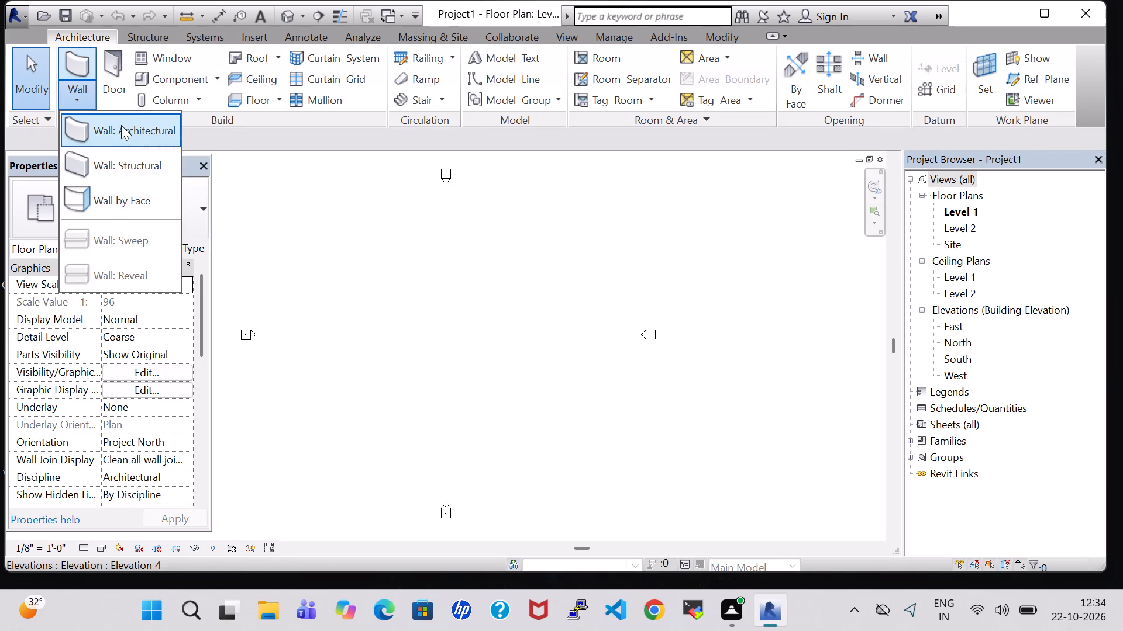
pyautogui.click(121, 125)
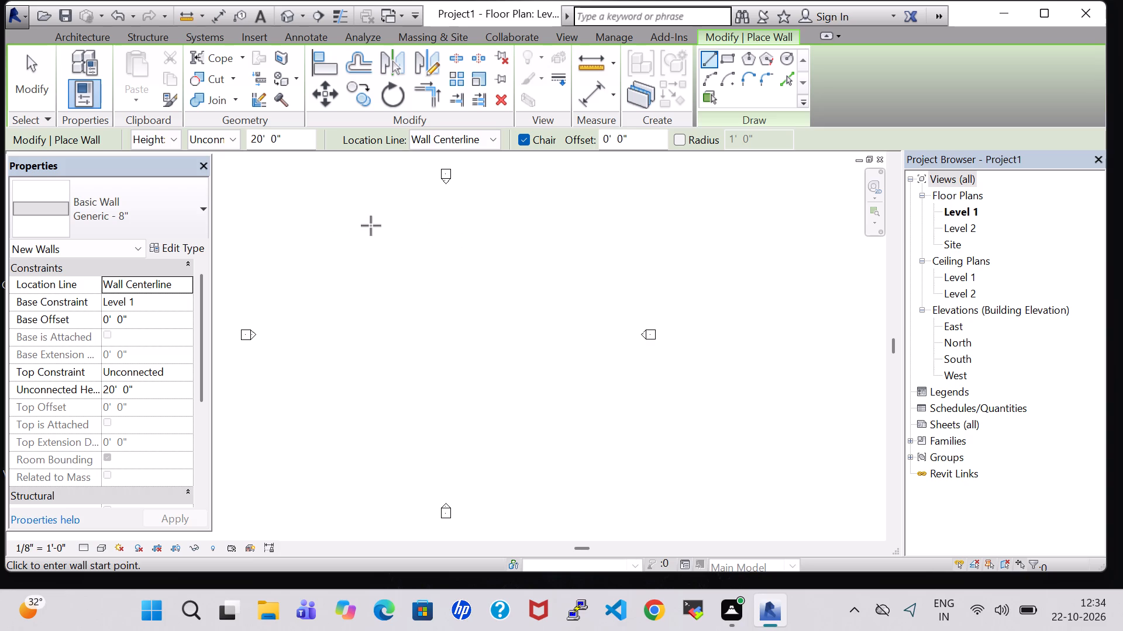
pyautogui.moveTo(466, 359); pyautogui.dragTo(533, 367, button='middle')
pyautogui.moveTo(414, 239); pyautogui.dragTo(483, 240)
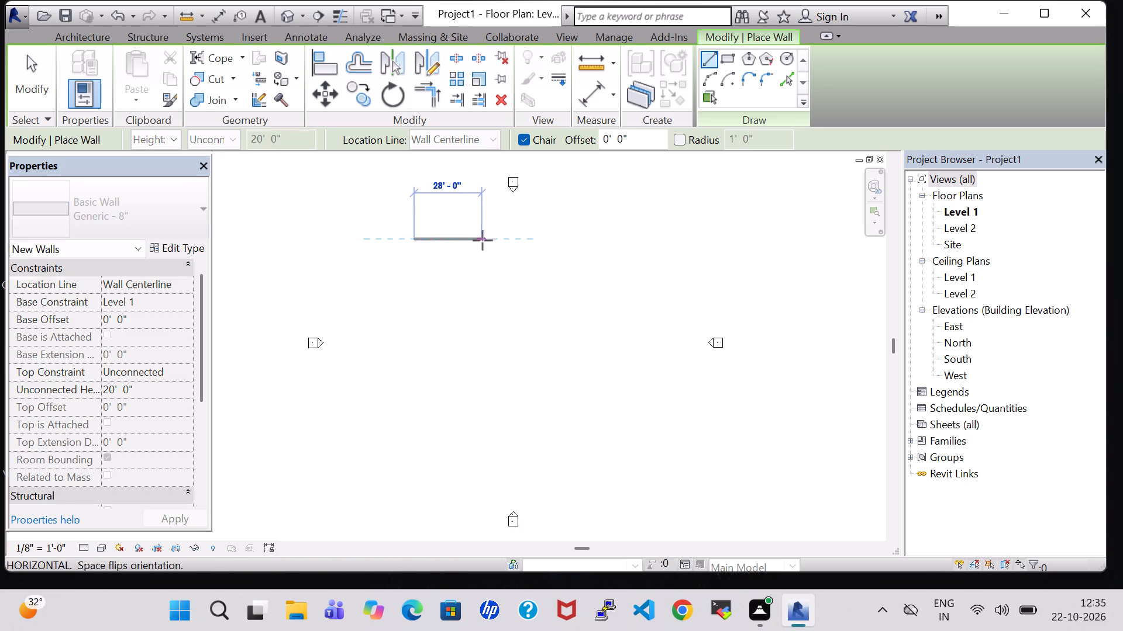
pyautogui.moveTo(483, 240); pyautogui.dragTo(483, 241)
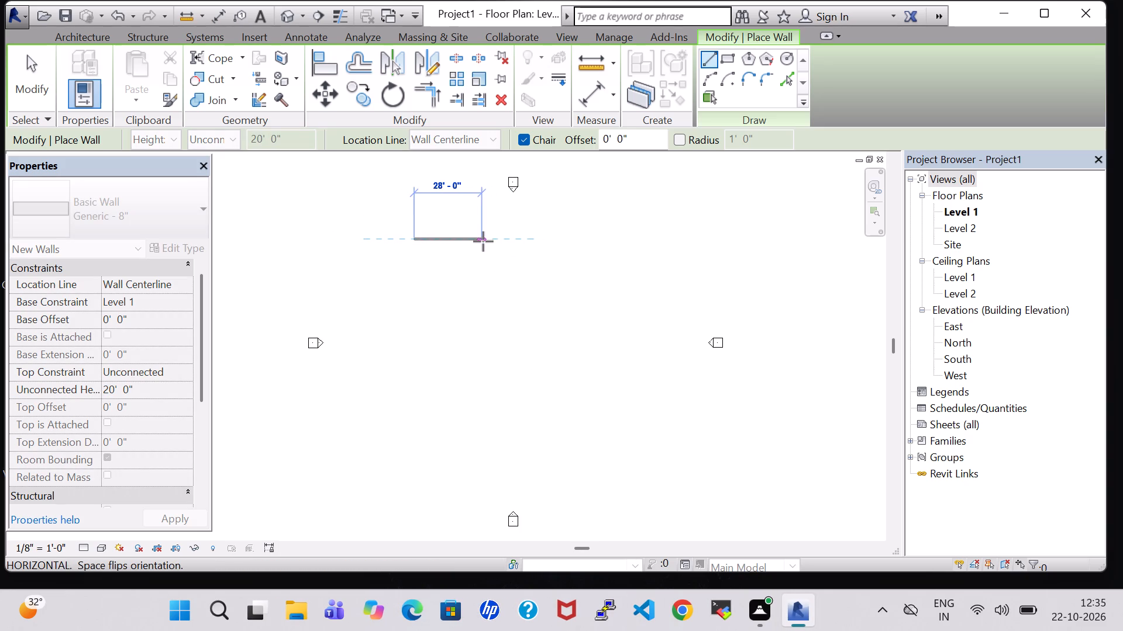
pyautogui.moveTo(483, 241); pyautogui.dragTo(491, 241)
pyautogui.click(491, 241)
pyautogui.scroll(10, 491, 241)
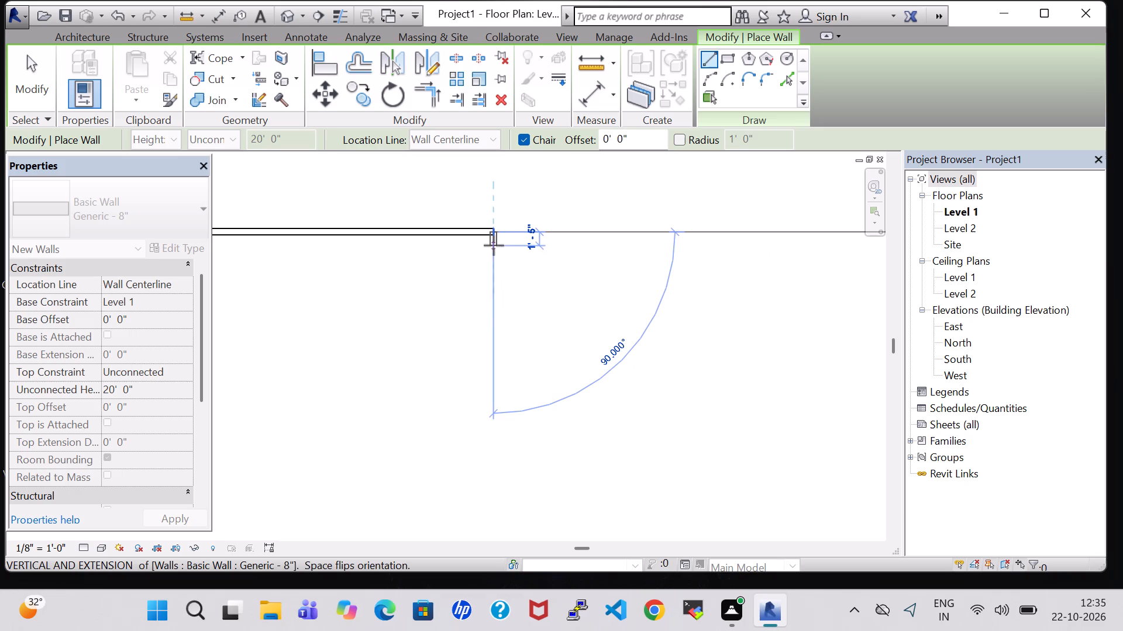
pyautogui.hotkey('ctrl', 'z')
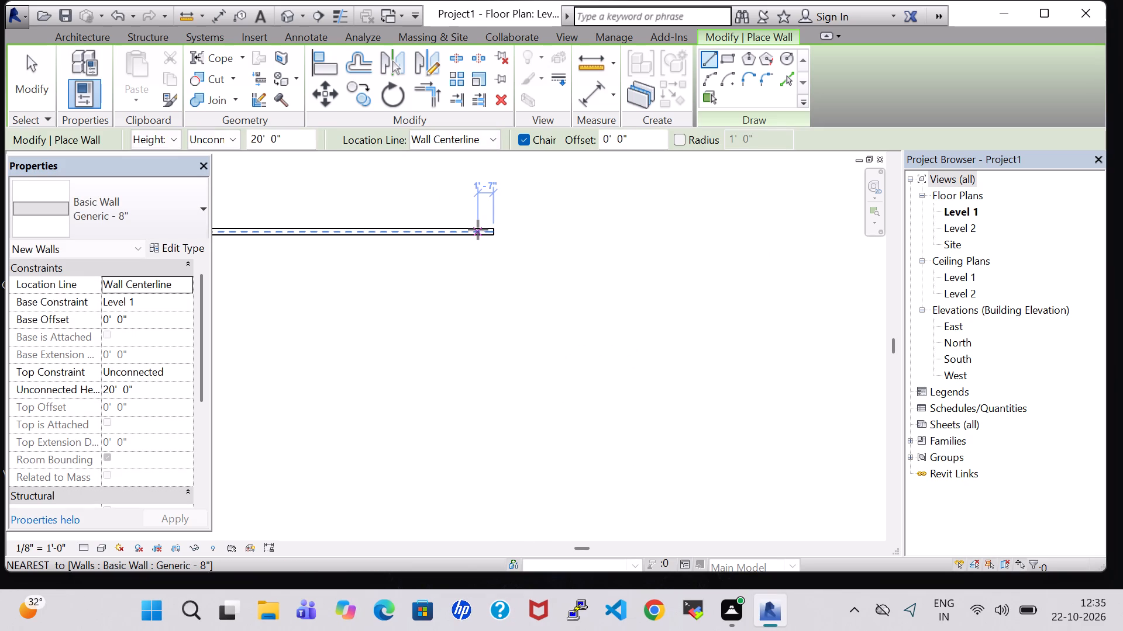
pyautogui.press('Escape')
# Set the horizontal wall's length to 30 feet.
pyautogui.click(461, 234)
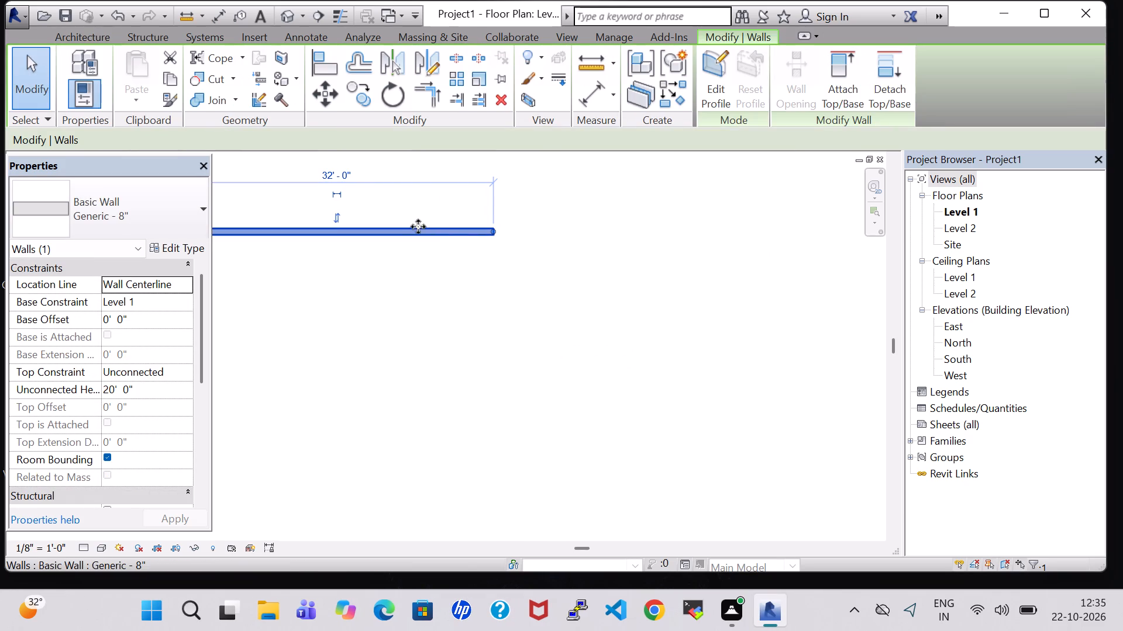
pyautogui.click(322, 174)
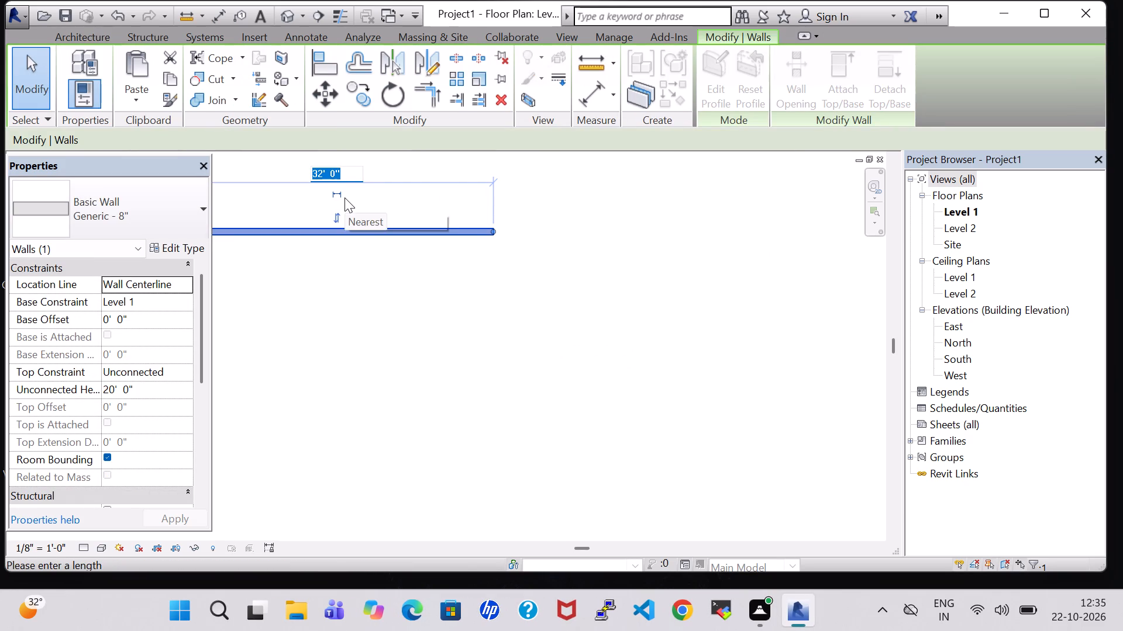
pyautogui.write('30')
pyautogui.press('Return')
pyautogui.scroll(-3, 494, 313)
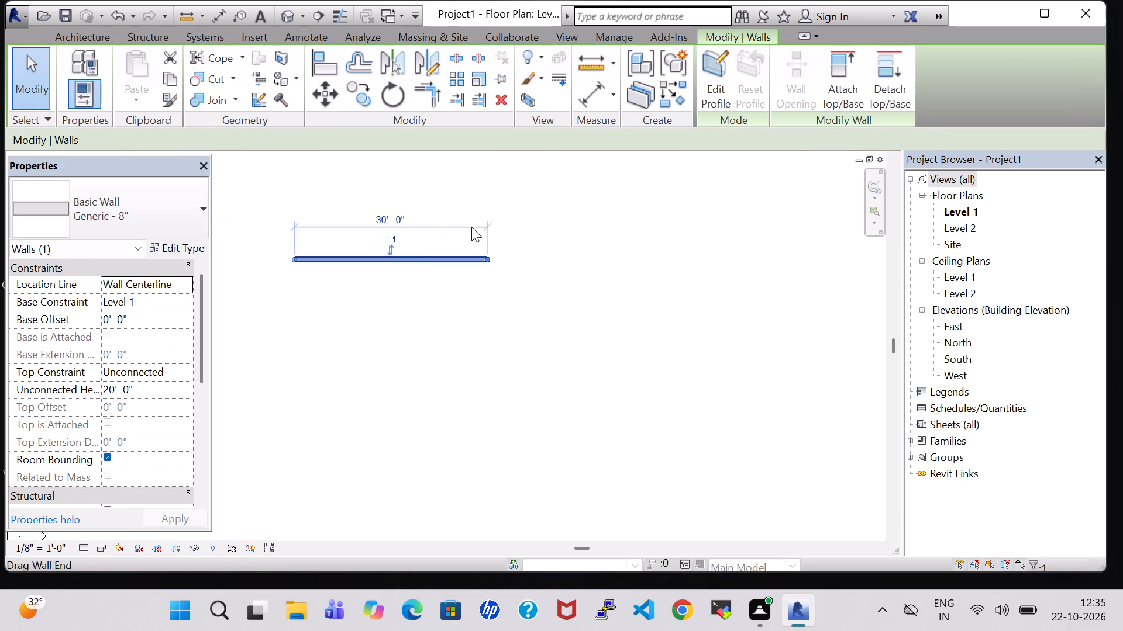
pyautogui.click(402, 323)
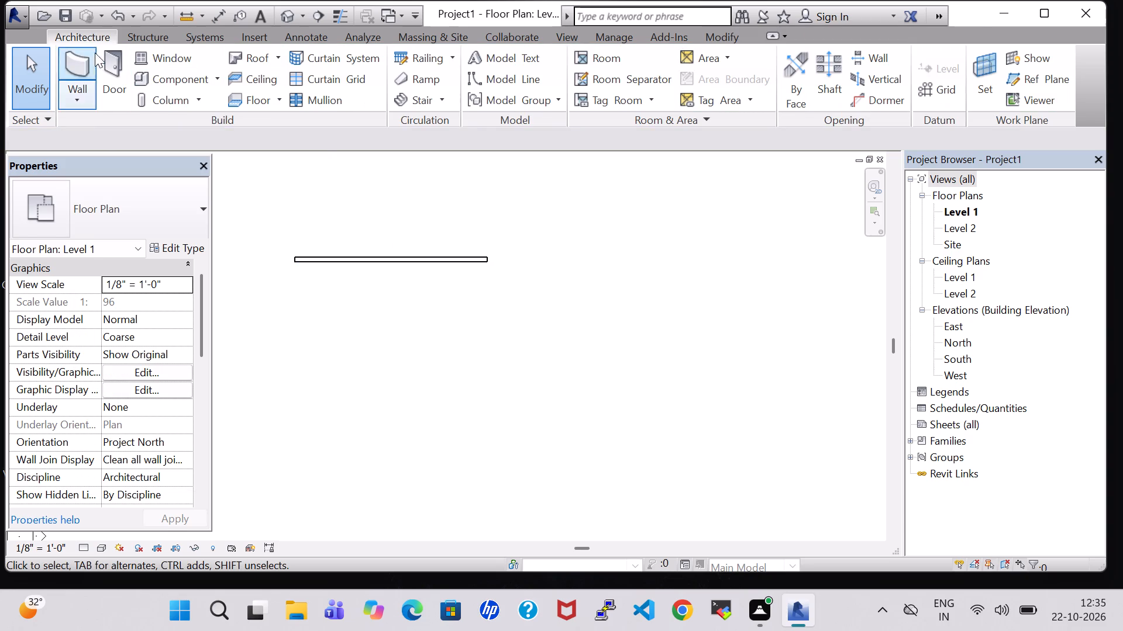
# Draw the west, south and east walls from the existing wall's west end, closing a rectangle about 30 by 38 feet.
pyautogui.click(78, 63)
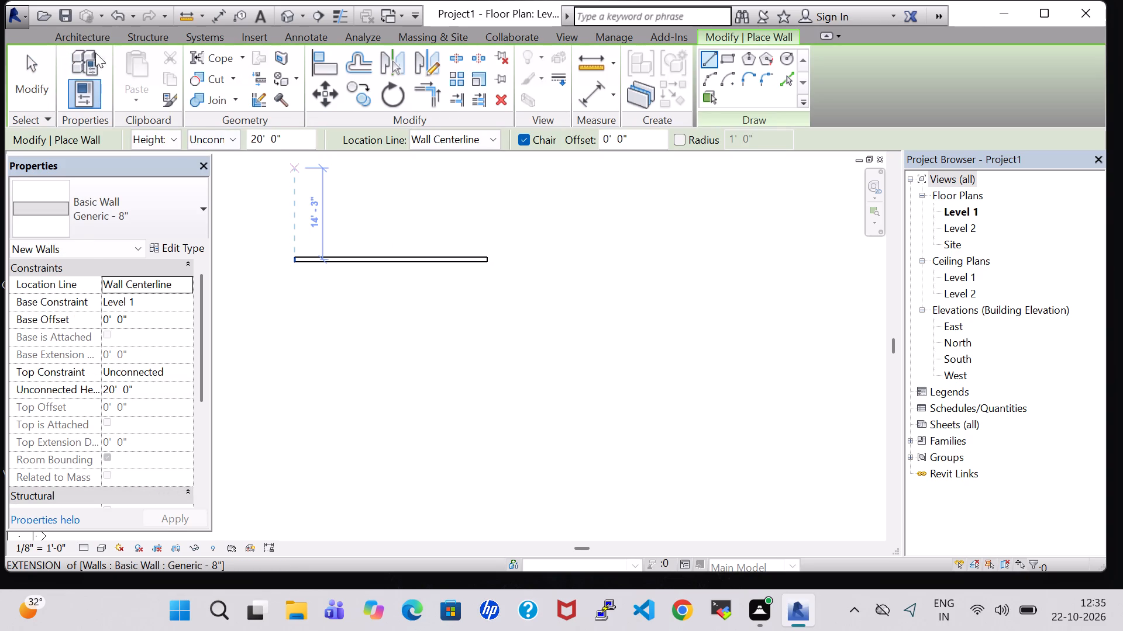
pyautogui.scroll(3, 306, 314)
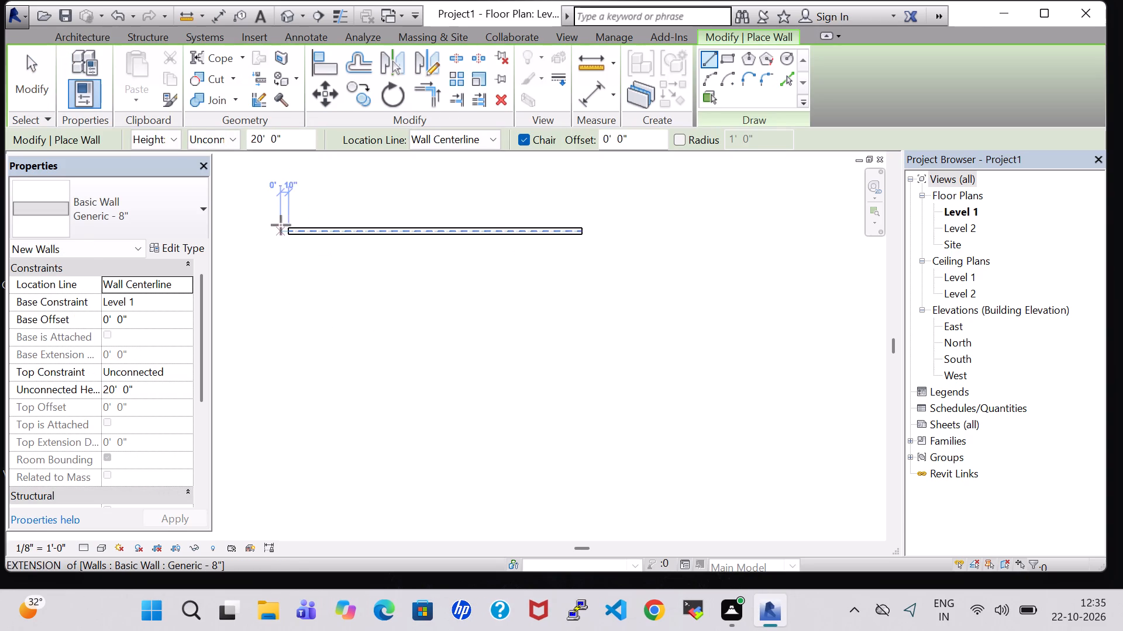
pyautogui.click(290, 233)
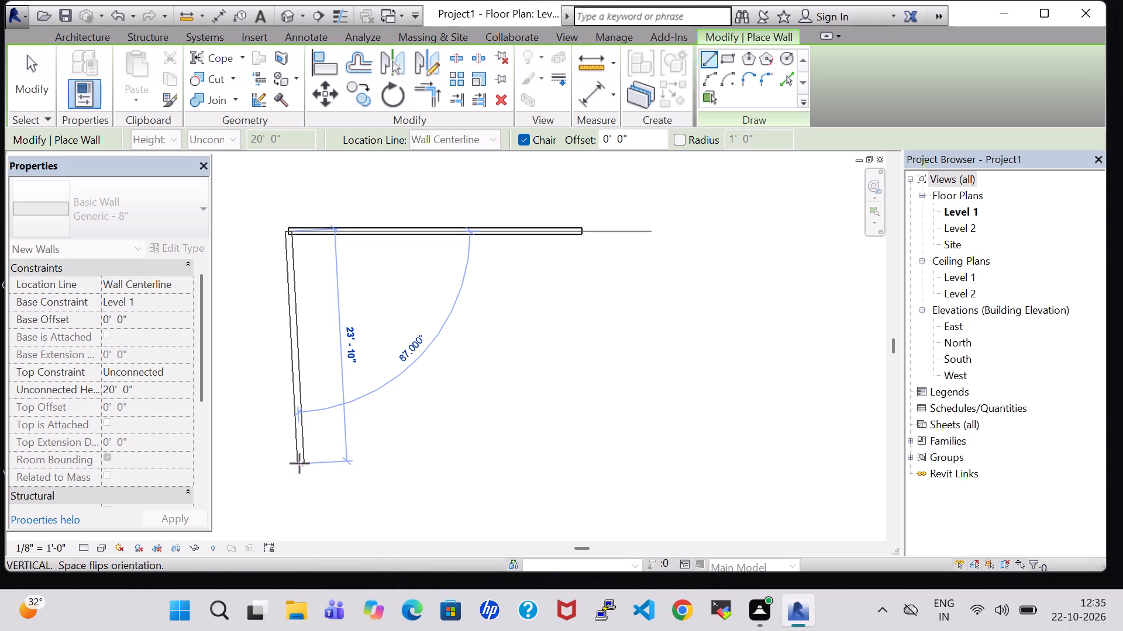
pyautogui.scroll(-2, 299, 463)
pyautogui.moveTo(288, 463); pyautogui.dragTo(298, 311, button='middle')
pyautogui.scroll(-3, 310, 309)
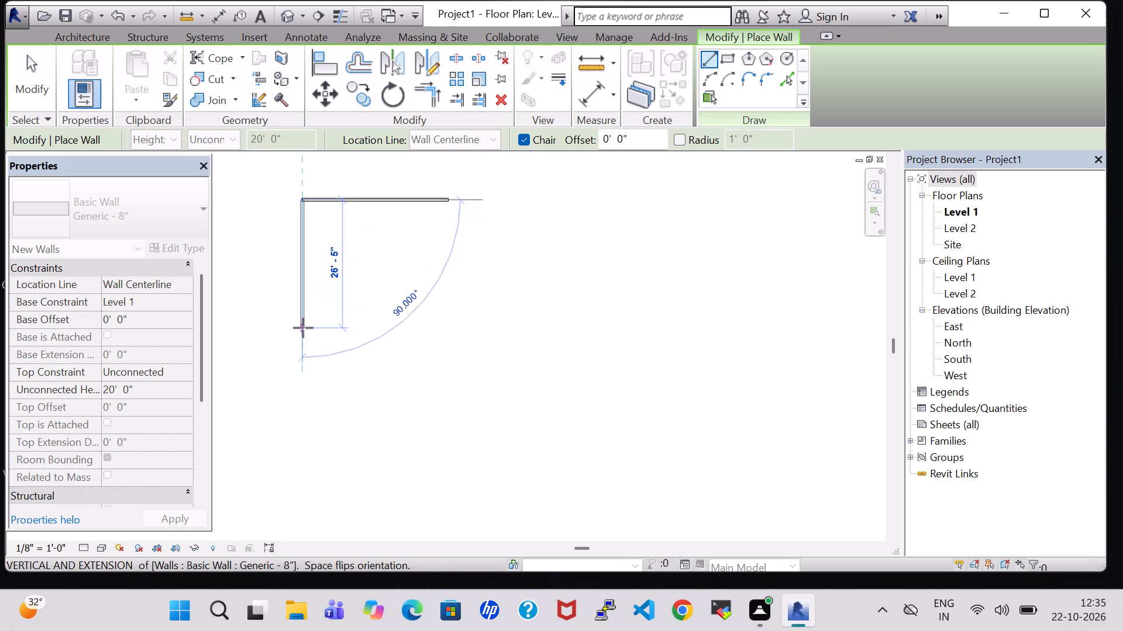
pyautogui.scroll(-3, 301, 334)
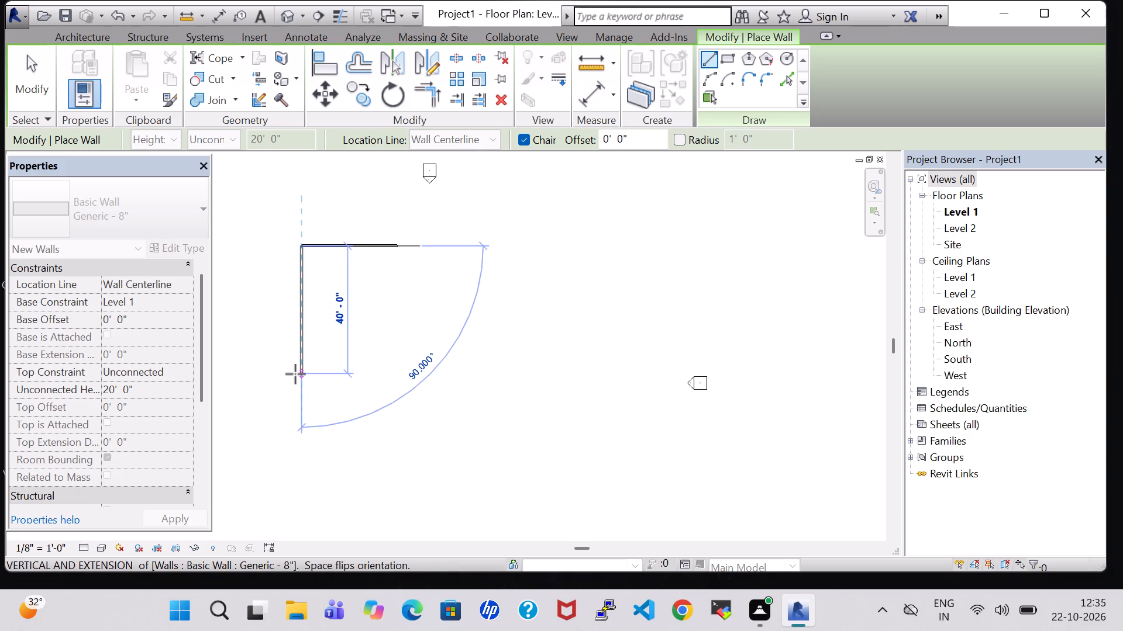
pyautogui.scroll(3, 295, 374)
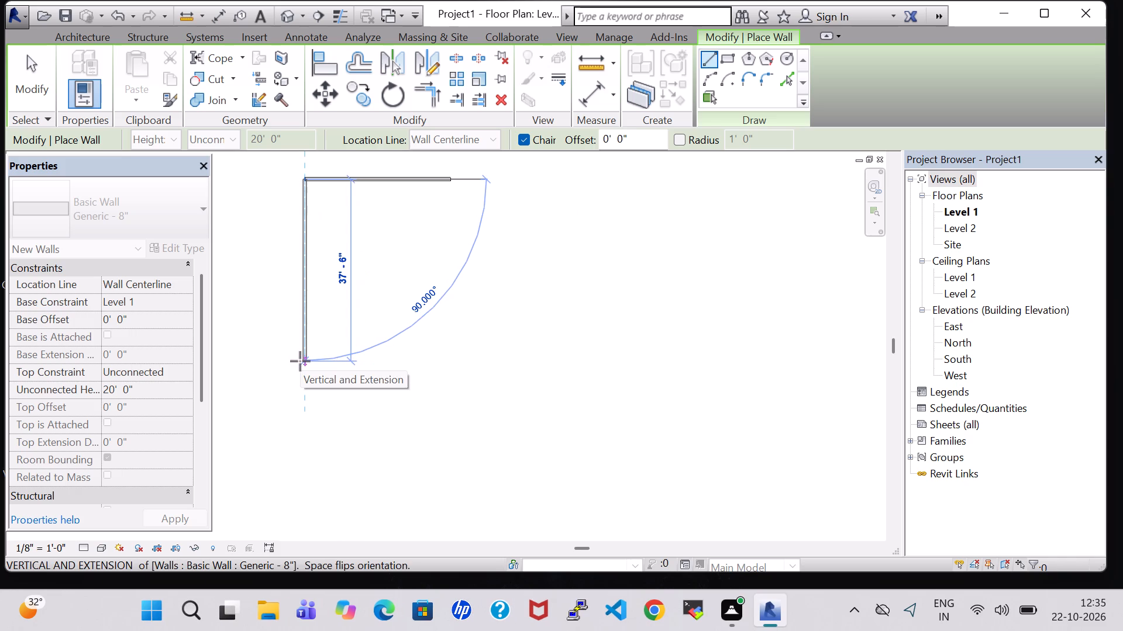
pyautogui.click(298, 363)
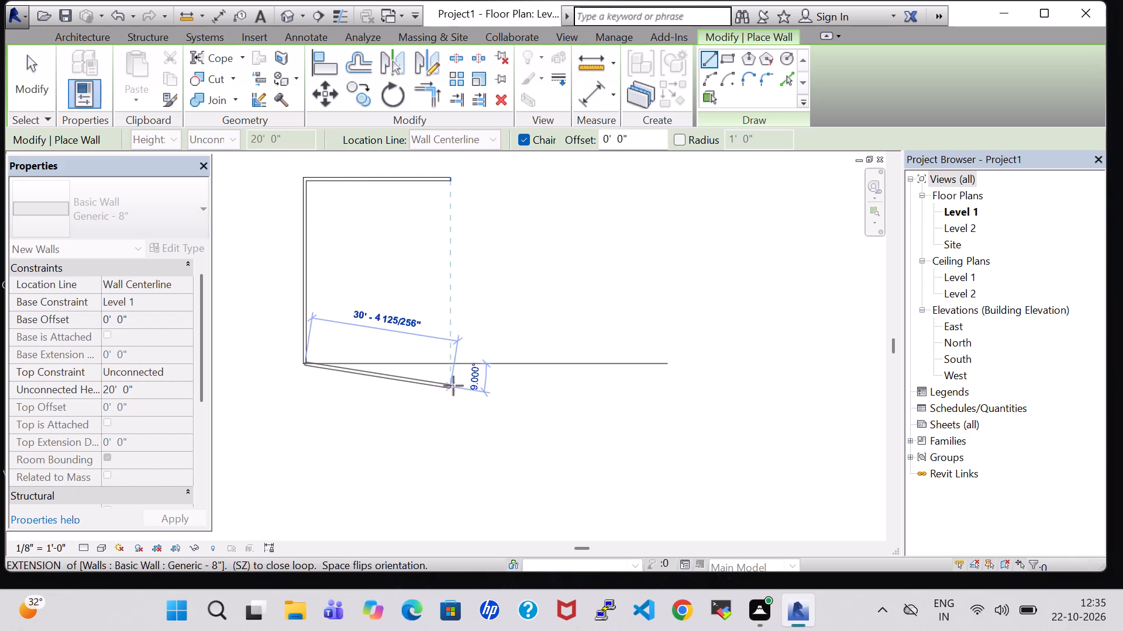
pyautogui.click(454, 369)
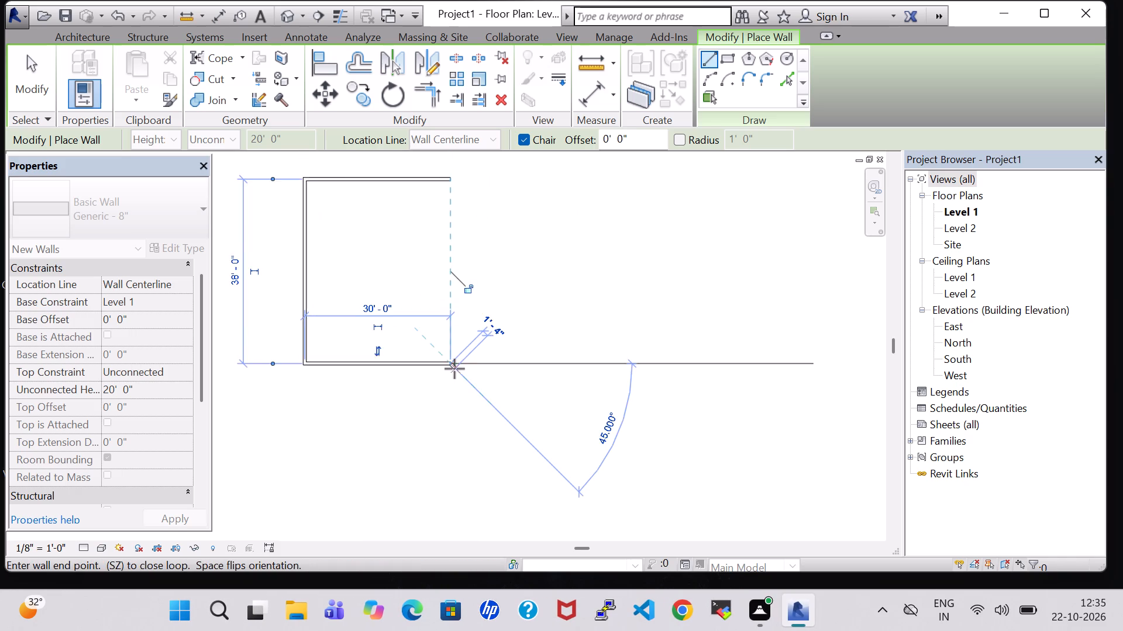
pyautogui.click(443, 175)
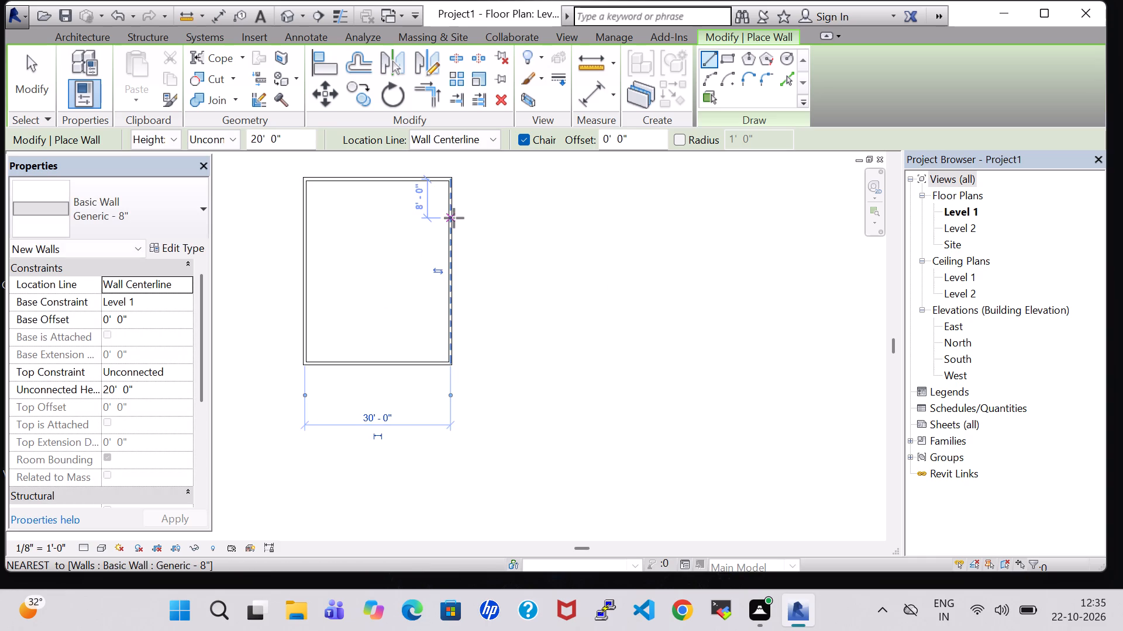
# Set the unconnected height for new walls to 10 feet and leave the Wall command.
pyautogui.click(258, 137)
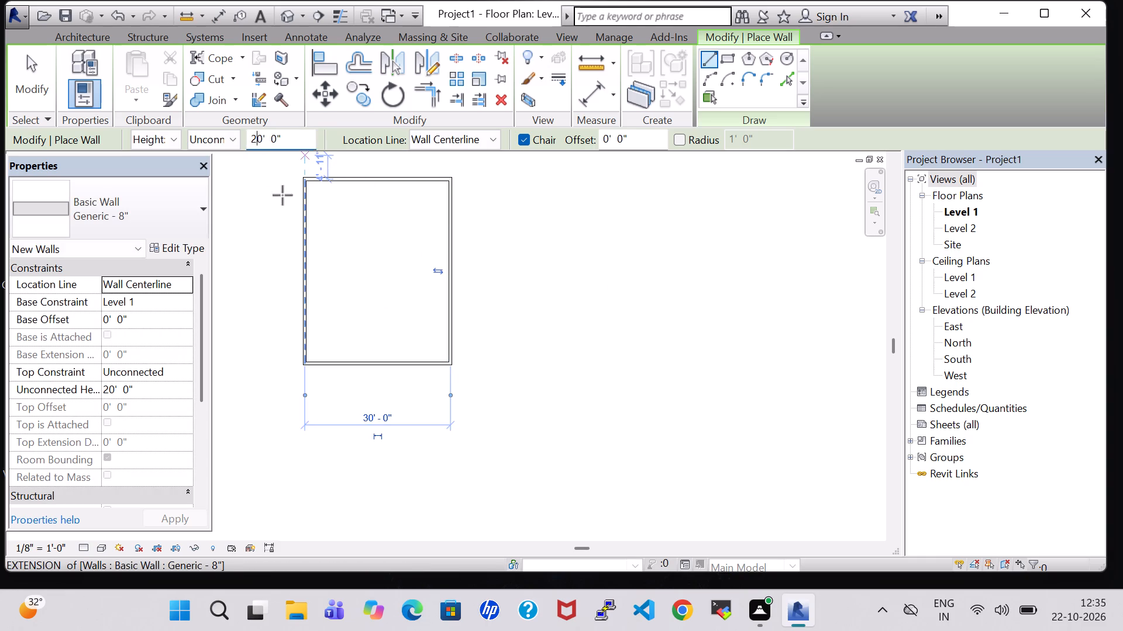
pyautogui.press('BackSpace')
pyautogui.press('1')
pyautogui.press('Return')
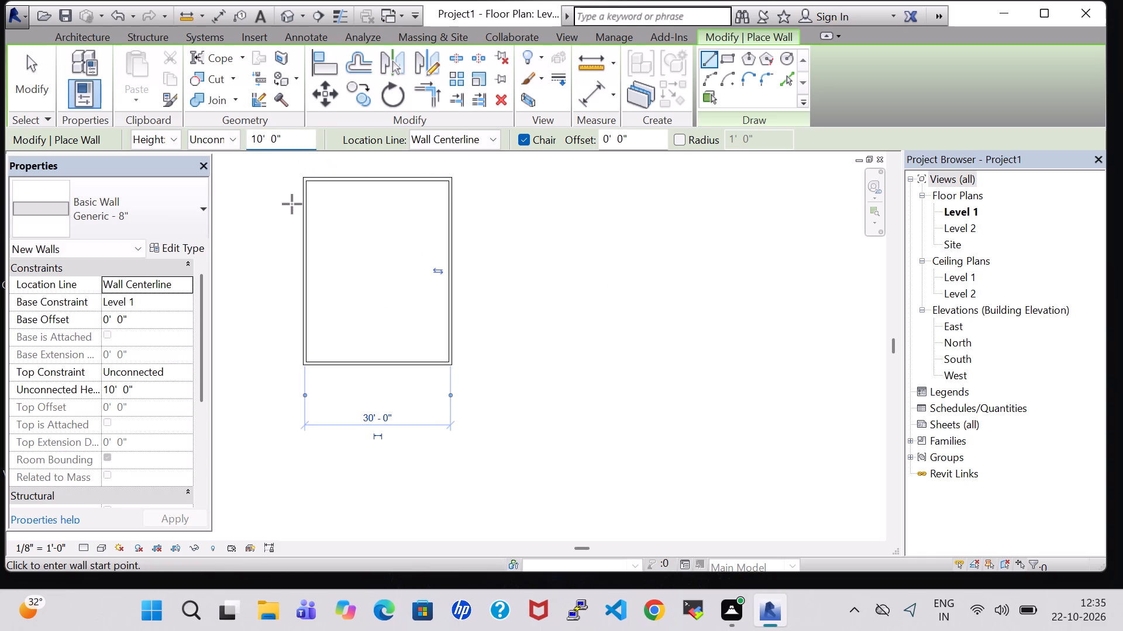
pyautogui.press('Escape')
pyautogui.press('Escape')
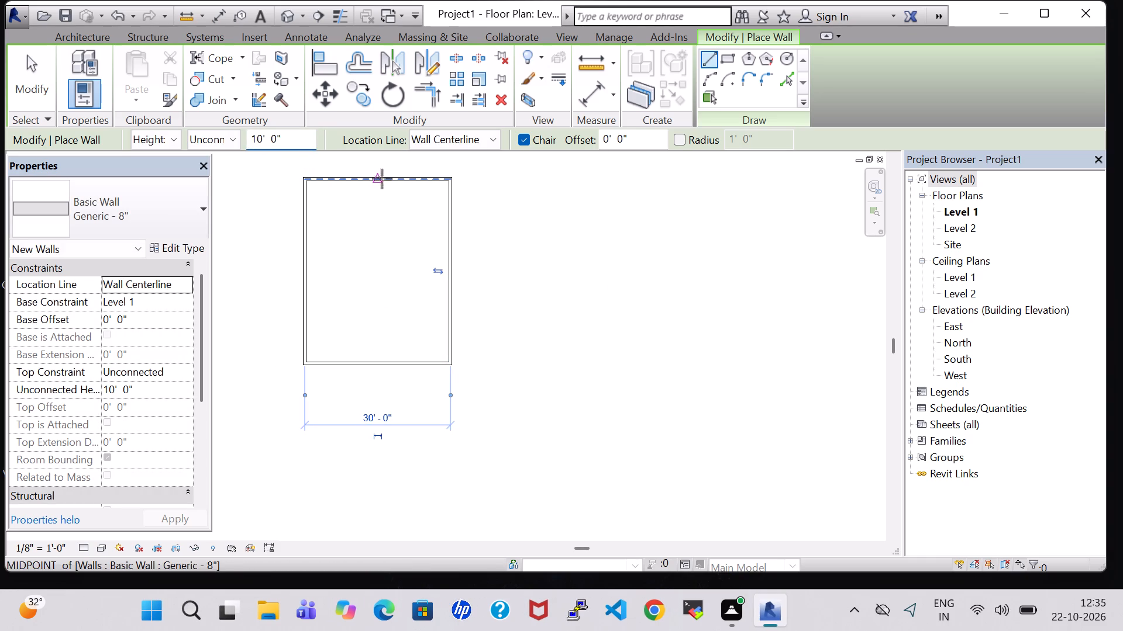
pyautogui.press('Escape')
pyautogui.press('Escape')
pyautogui.press('Escape')
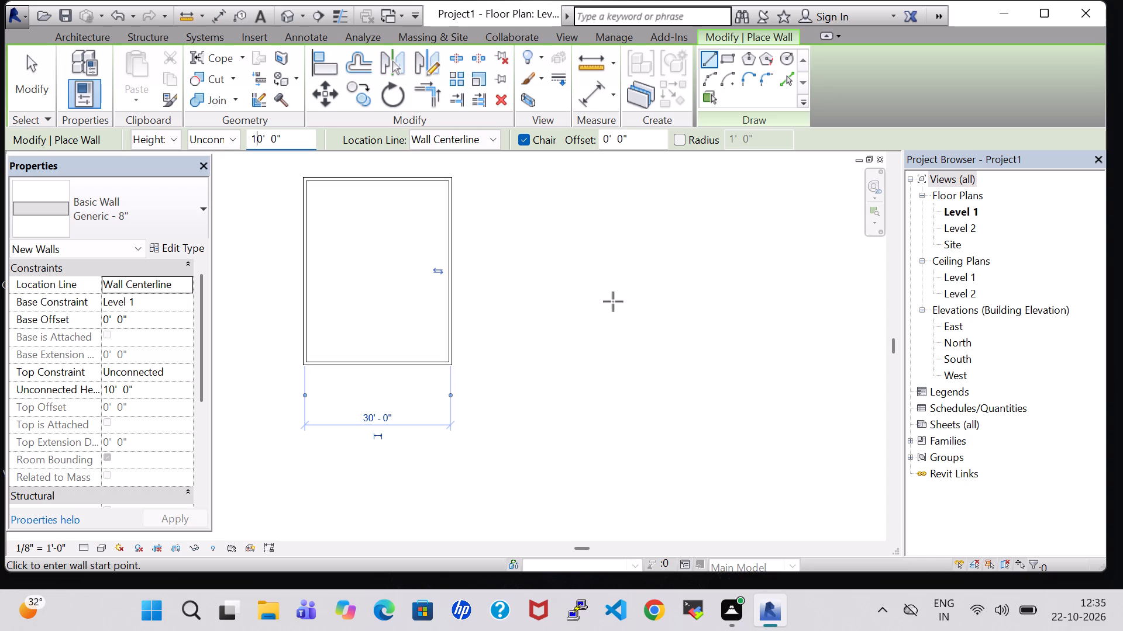
pyautogui.click(91, 39)
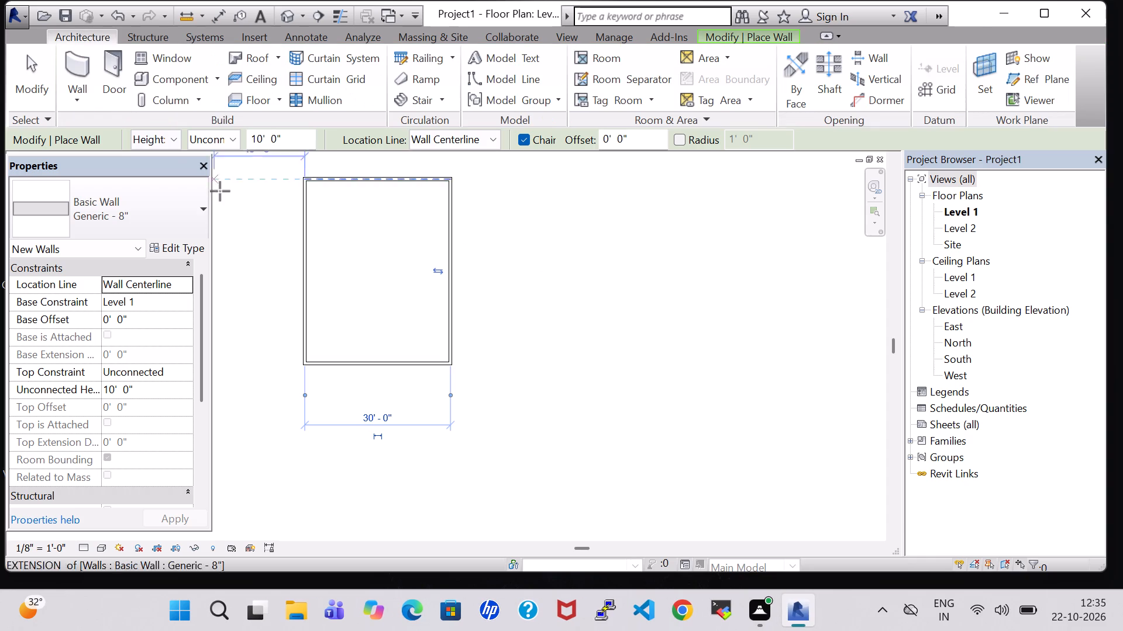
pyautogui.press('Escape')
pyautogui.press('Escape')
# Set the north wall's unconnected height to 10 feet.
pyautogui.click(386, 178)
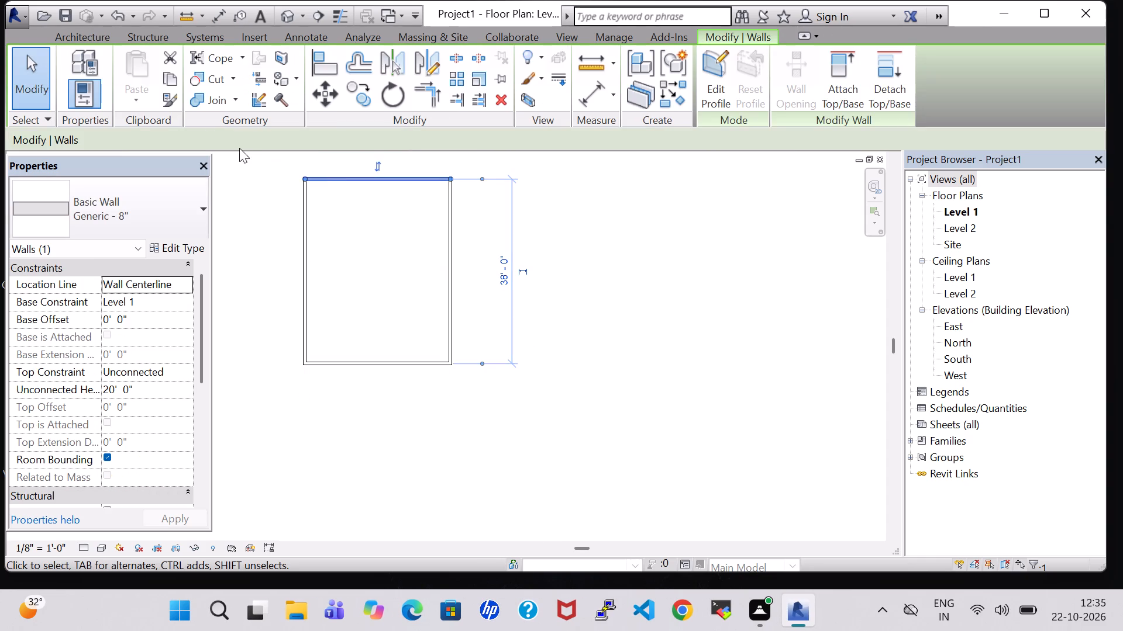
pyautogui.click(109, 380)
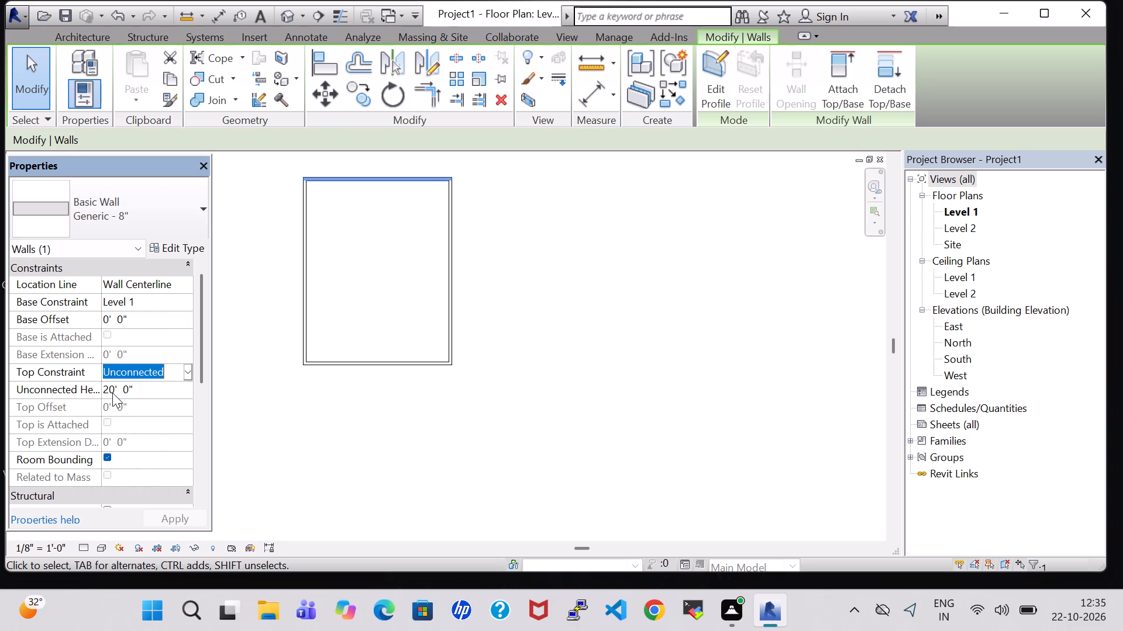
pyautogui.click(112, 392)
pyautogui.press('BackSpace')
pyautogui.press('1')
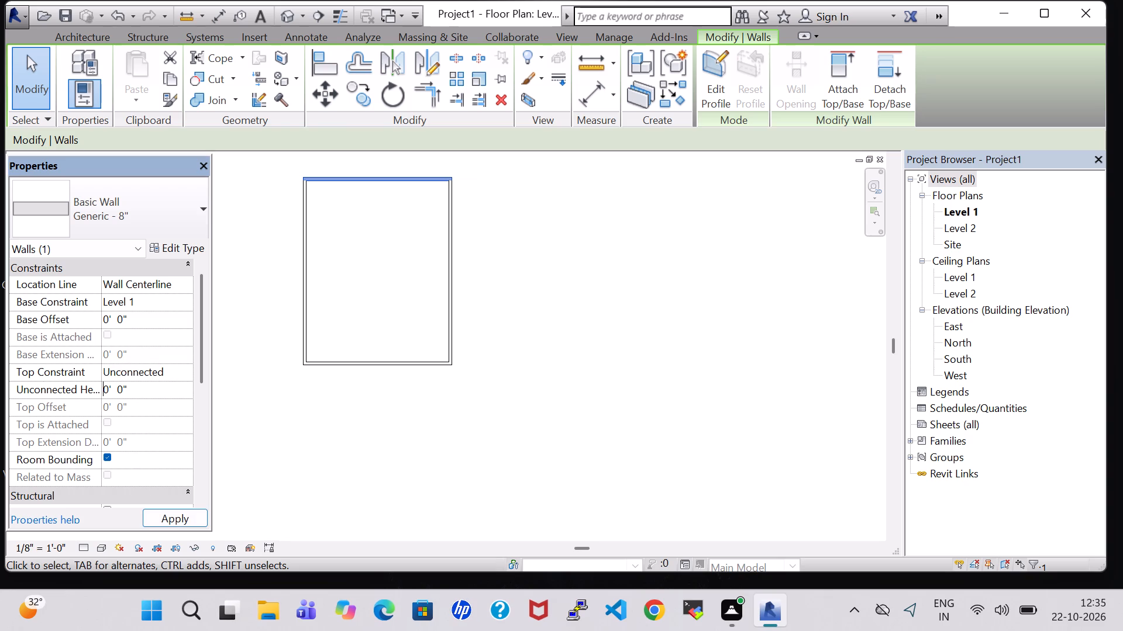
pyautogui.press('Return')
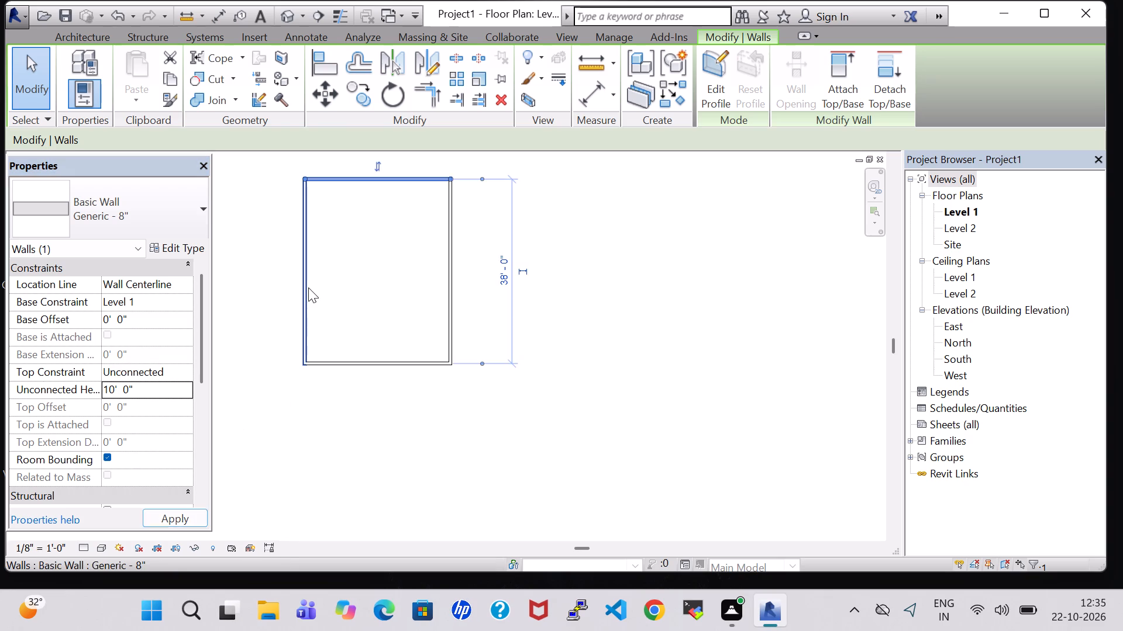
# Set the west wall's unconnected height to 10 feet.
pyautogui.click(308, 287)
pyautogui.click(109, 389)
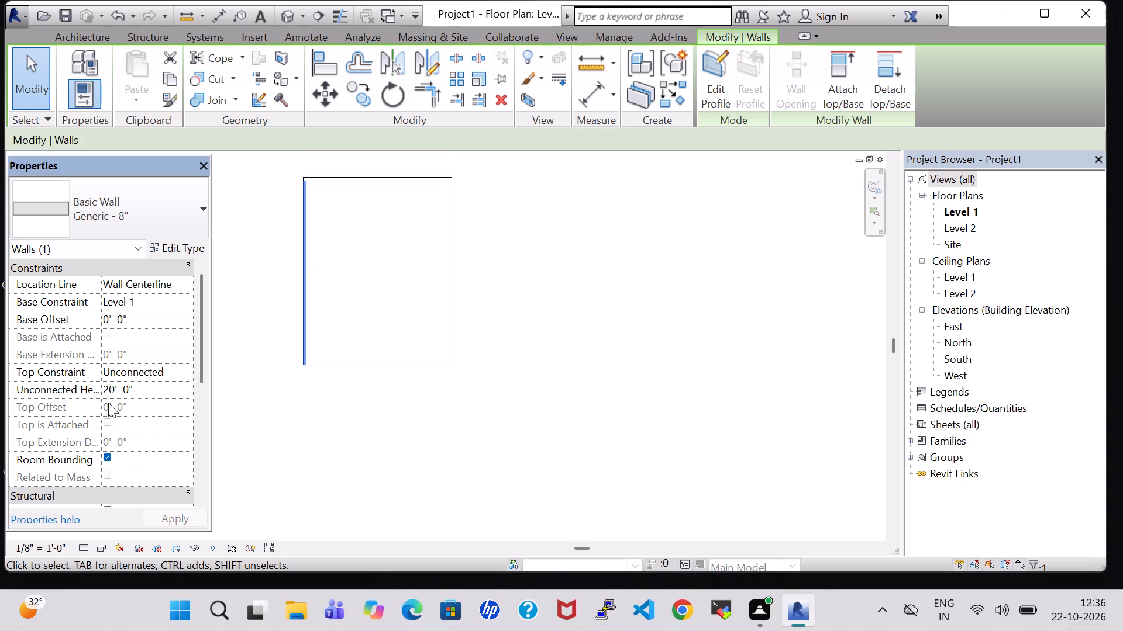
pyautogui.press('BackSpace')
pyautogui.press('1')
pyautogui.press('Return')
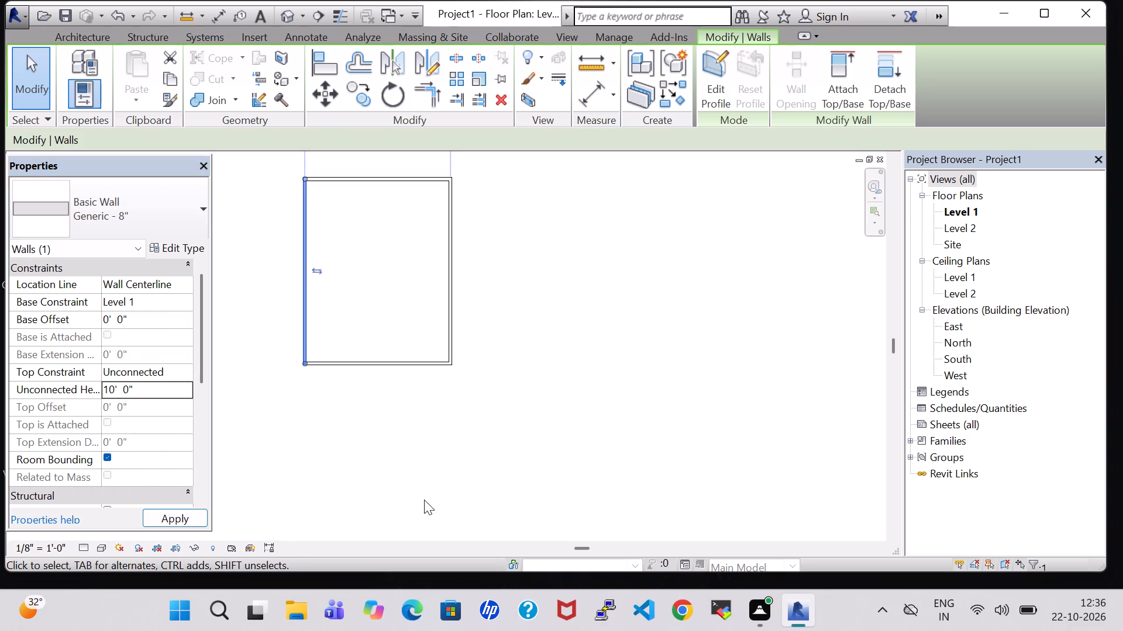
# Set the south wall's unconnected height to 10 feet.
pyautogui.click(342, 360)
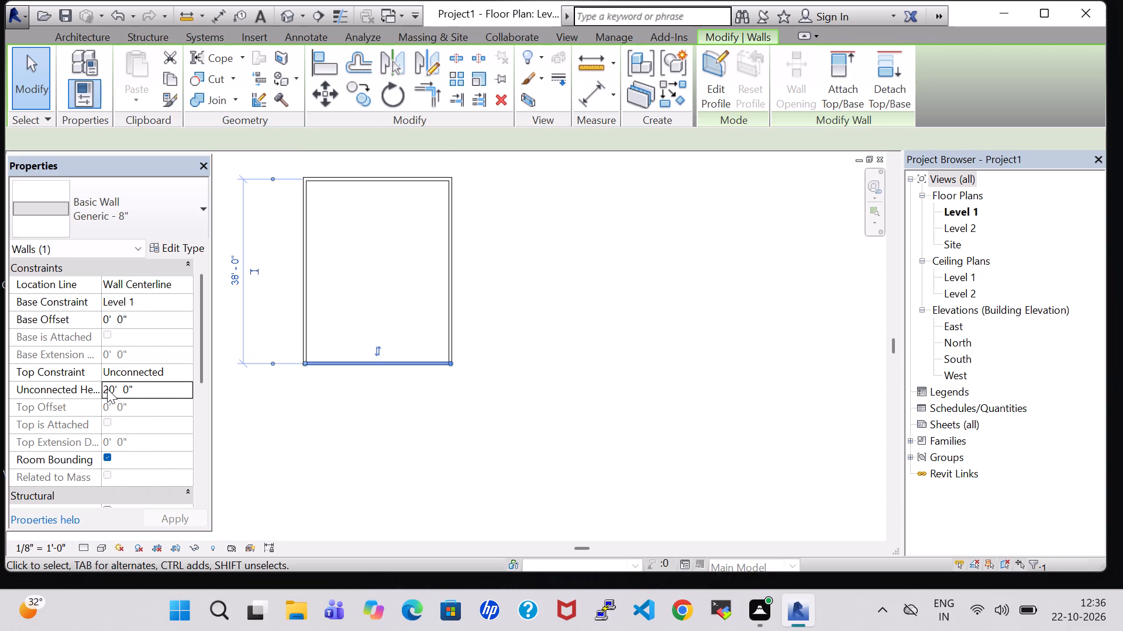
pyautogui.click(107, 389)
pyautogui.press('Right')
pyautogui.press('BackSpace')
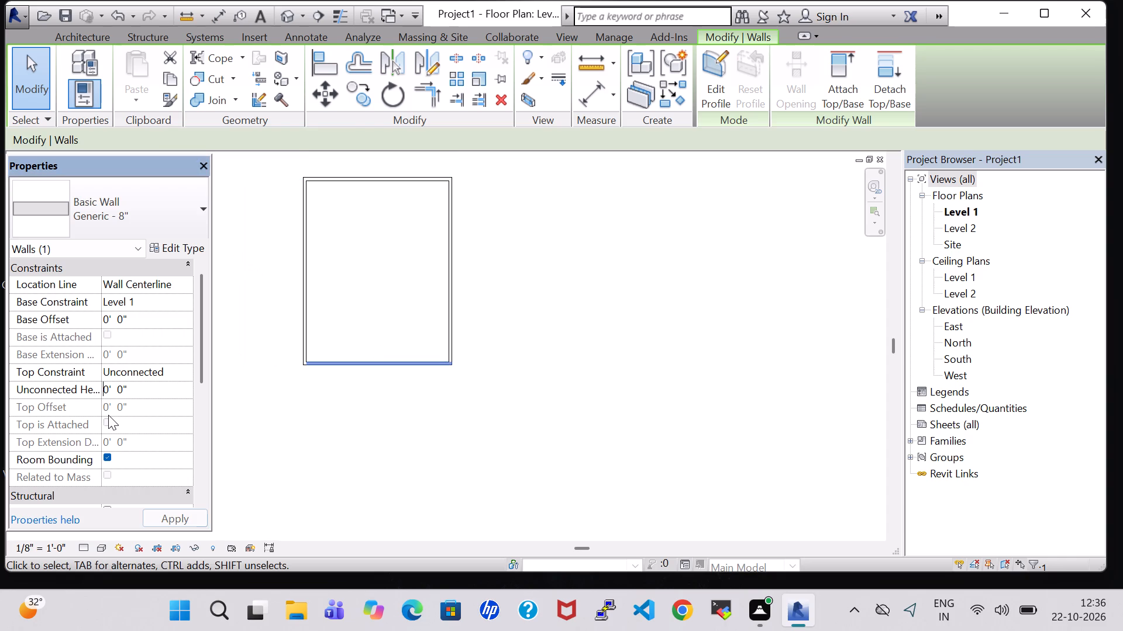
pyautogui.press('1')
pyautogui.press('Return')
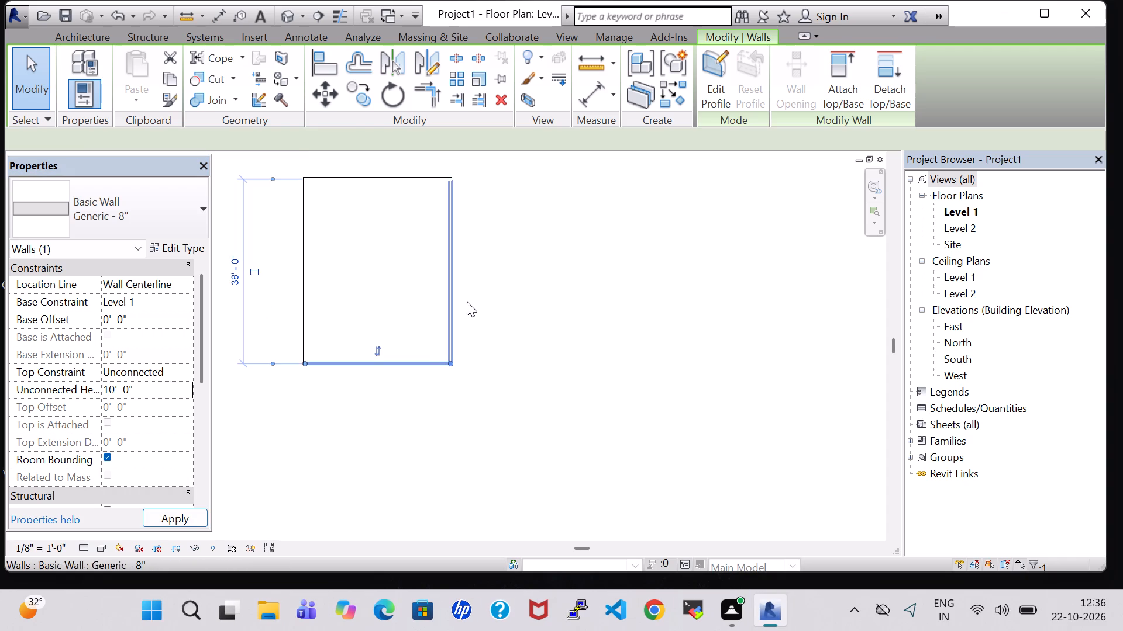
# Set the east wall's unconnected height to 10 feet and clear the selection.
pyautogui.click(454, 301)
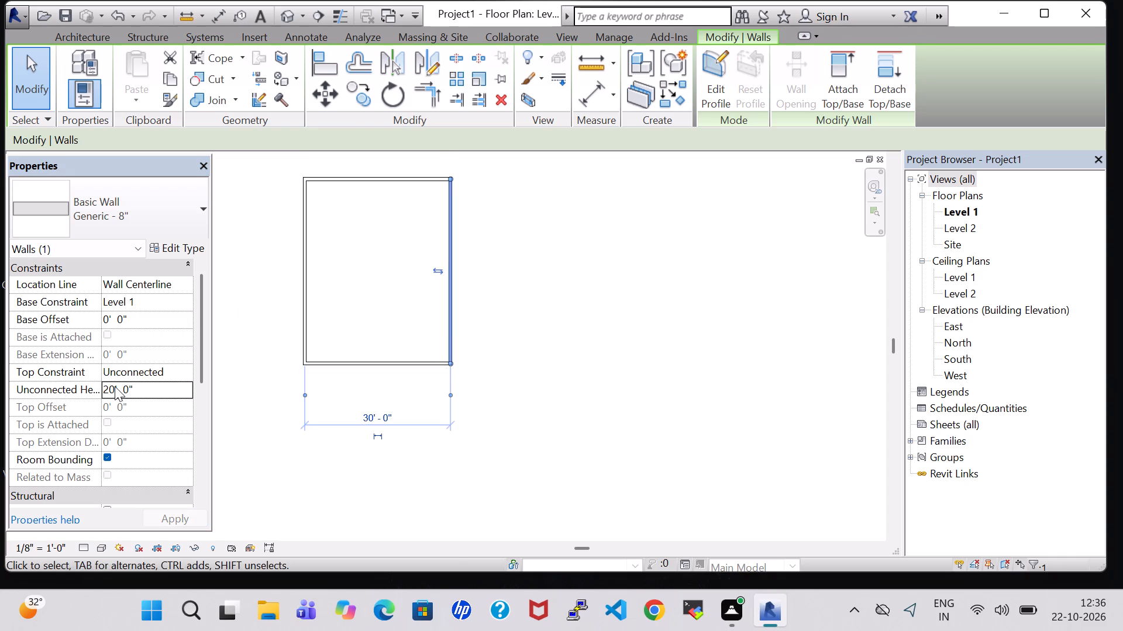
pyautogui.click(111, 388)
pyautogui.press('BackSpace')
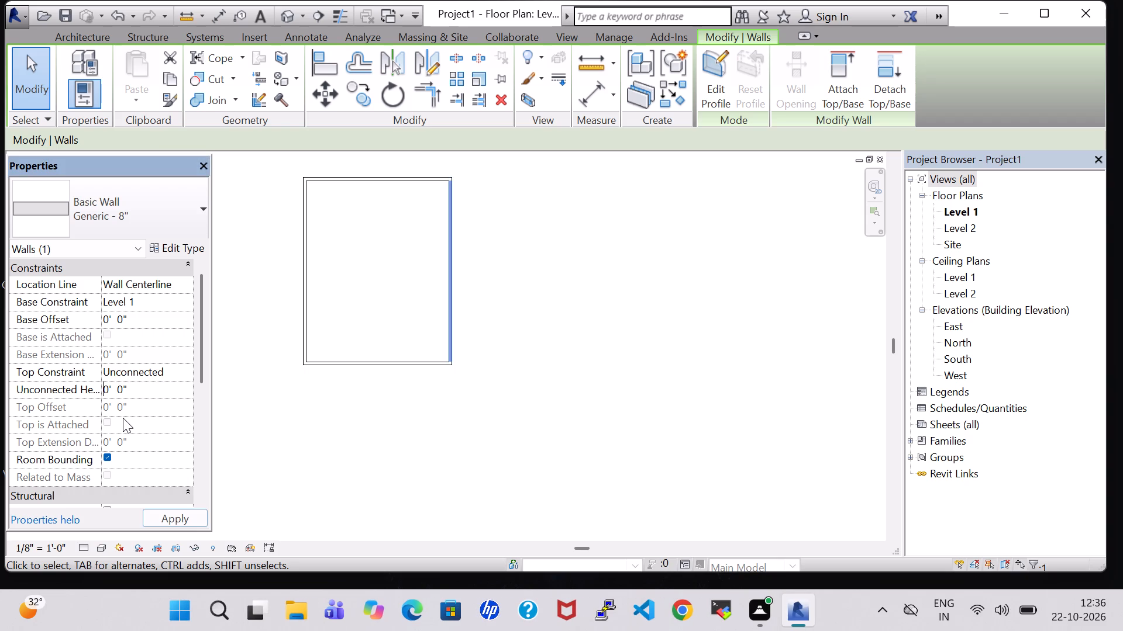
pyautogui.press('1')
pyautogui.press('Return')
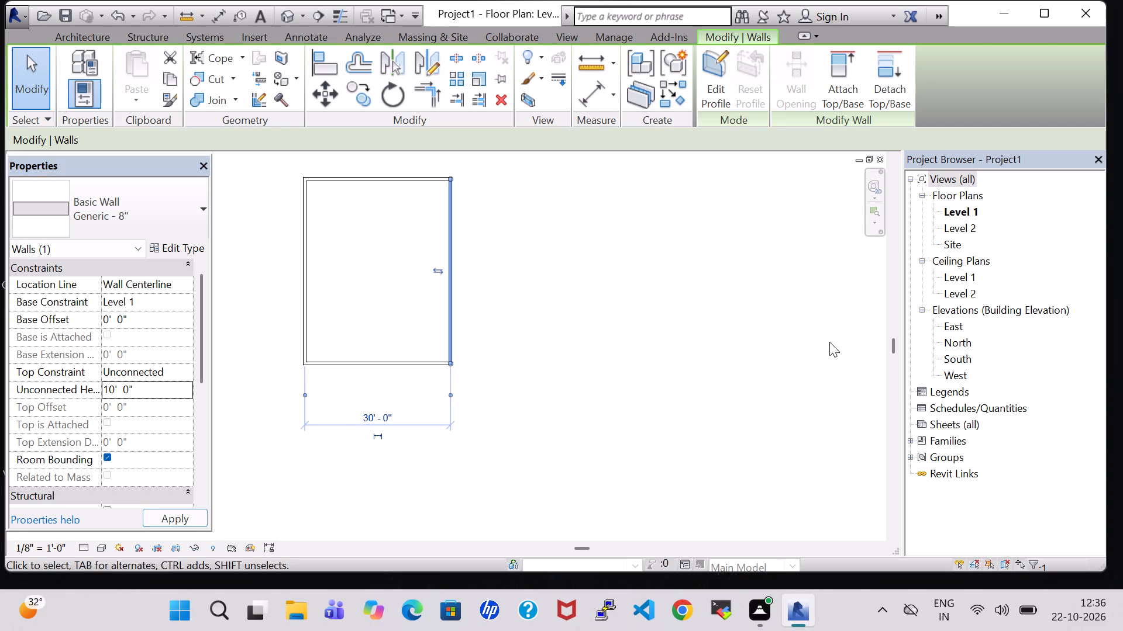
pyautogui.click(626, 324)
# Move the four walls and the east elevation marker together southeast, bringing the rectangle near the middle of the elevation markers.
pyautogui.moveTo(446, 264); pyautogui.dragTo(594, 293, button='middle')
pyautogui.moveTo(594, 293); pyautogui.dragTo(589, 304, button='middle')
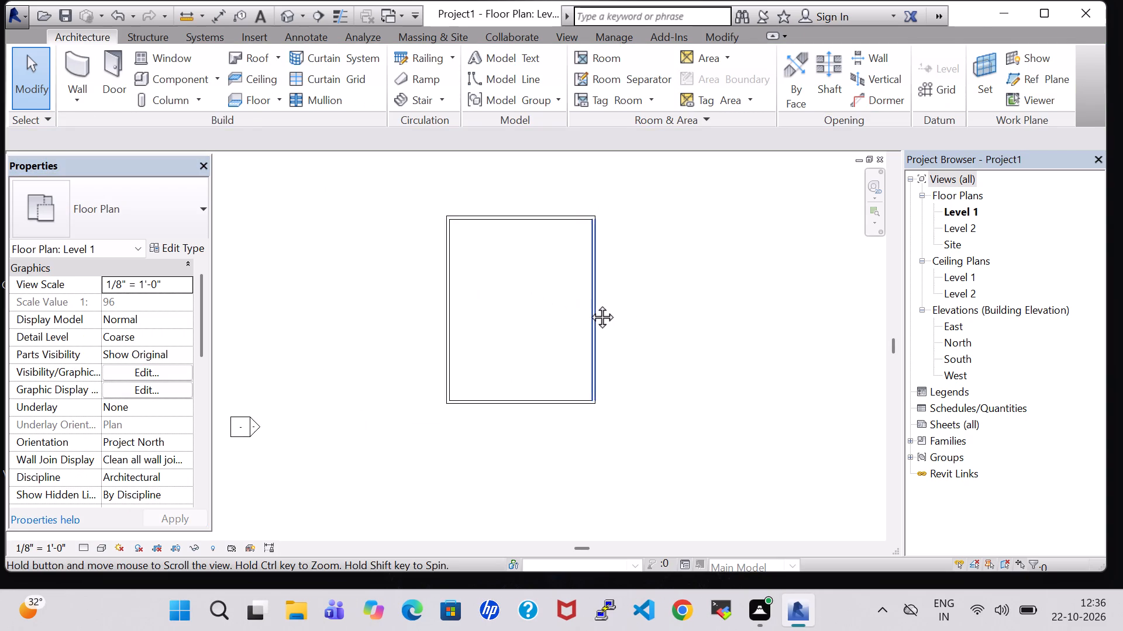
pyautogui.moveTo(589, 304); pyautogui.dragTo(590, 310, button='middle')
pyautogui.scroll(-6, 590, 310)
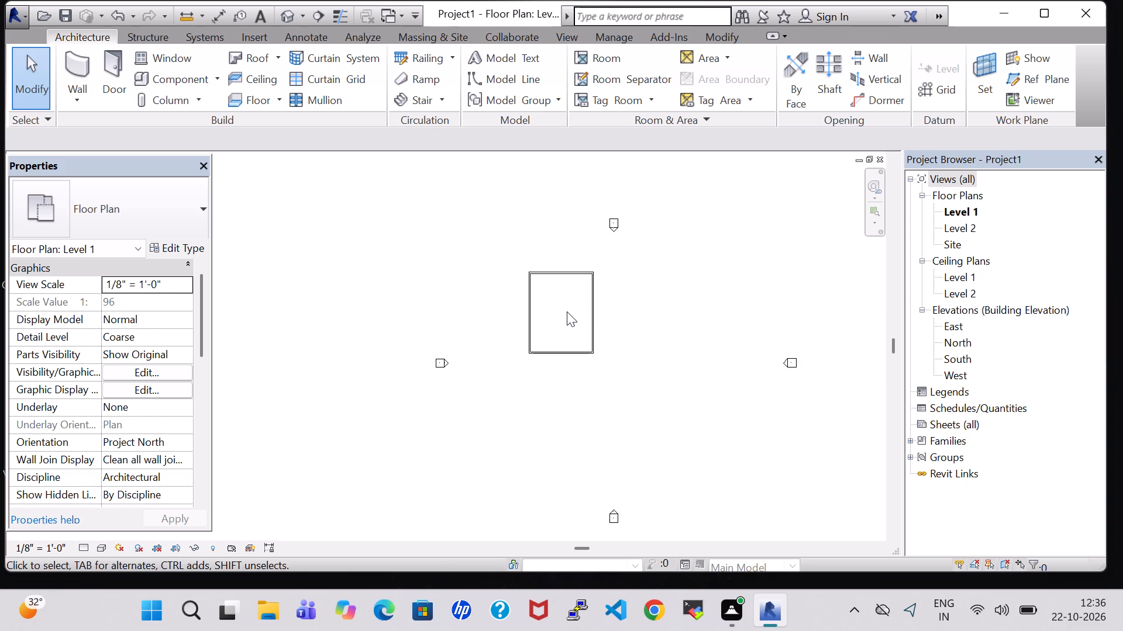
pyautogui.moveTo(567, 311); pyautogui.dragTo(508, 316, button='middle')
pyautogui.scroll(-1, 567, 311)
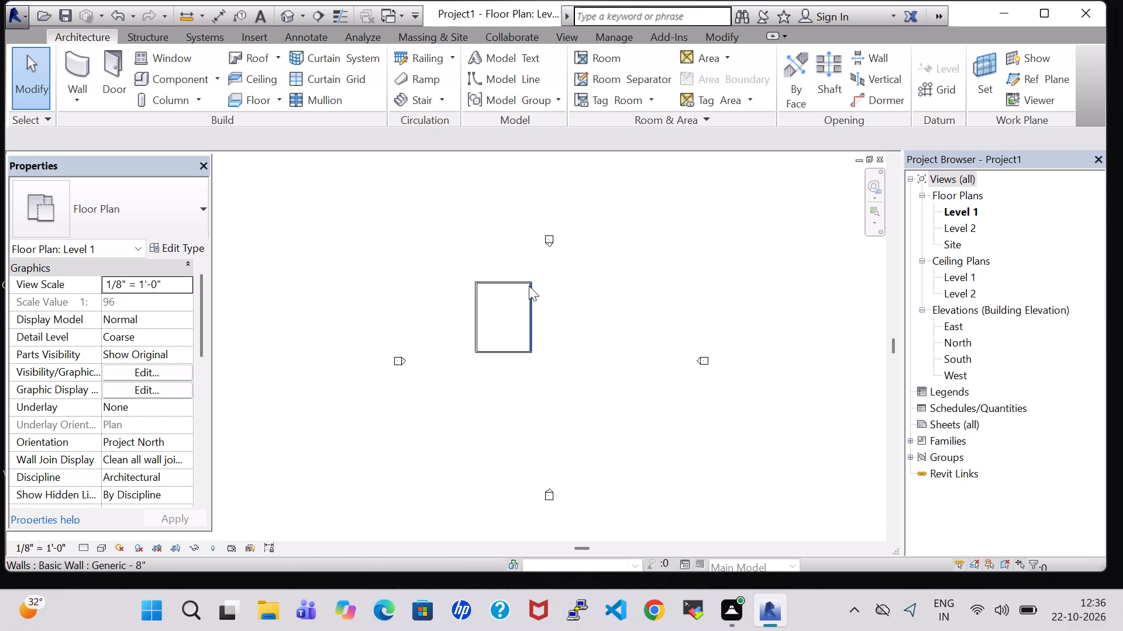
pyautogui.moveTo(459, 254); pyautogui.dragTo(809, 443)
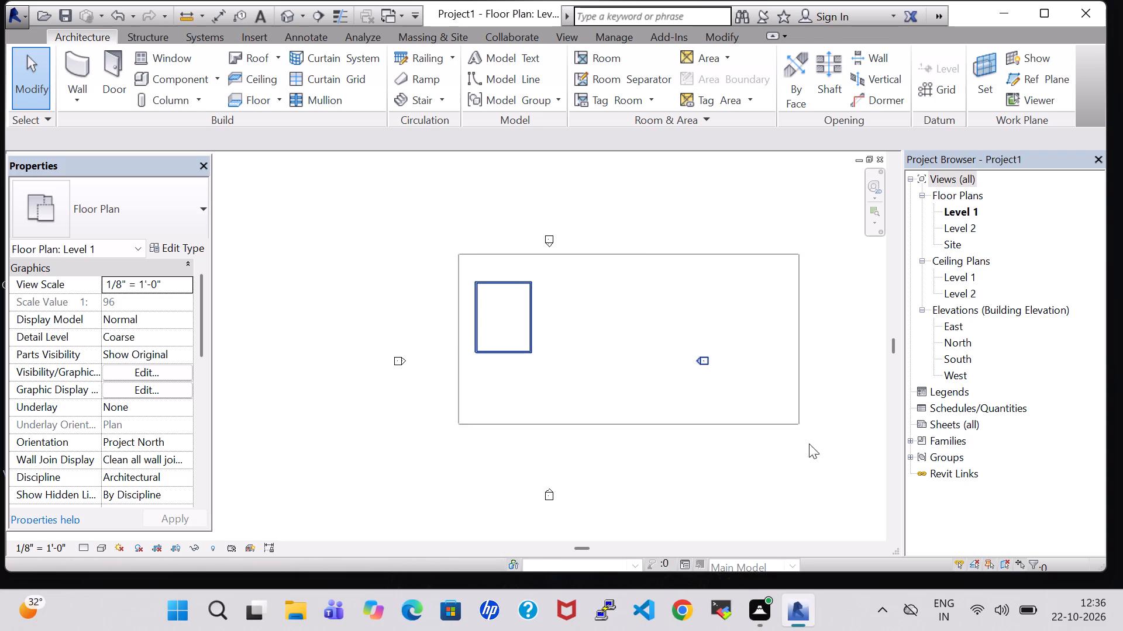
pyautogui.moveTo(809, 443); pyautogui.dragTo(810, 458)
pyautogui.moveTo(501, 287); pyautogui.dragTo(564, 317)
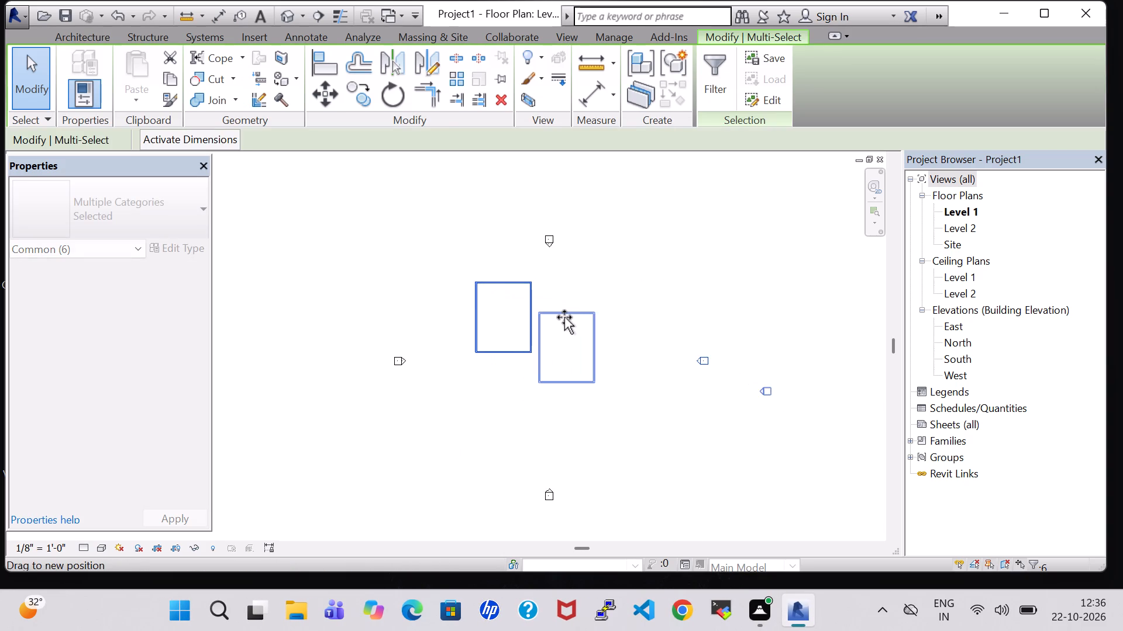
pyautogui.moveTo(564, 317); pyautogui.dragTo(560, 317)
pyautogui.click(726, 335)
# Draw a 10-foot-high interior wall from the east wall to the west wall, about 12'-4" south of the north wall.
pyautogui.scroll(1, 667, 324)
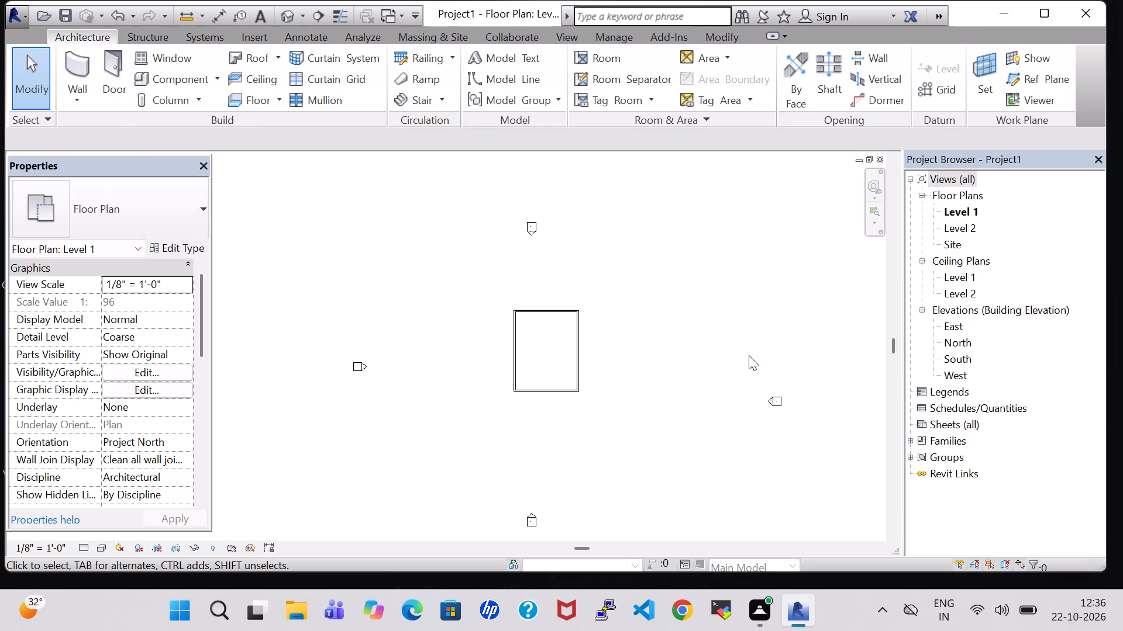
pyautogui.scroll(3, 501, 295)
pyautogui.moveTo(739, 338); pyautogui.dragTo(695, 280, button='middle')
pyautogui.scroll(-1, 694, 276)
pyautogui.scroll(6, 644, 279)
pyautogui.moveTo(644, 279); pyautogui.dragTo(703, 275, button='middle')
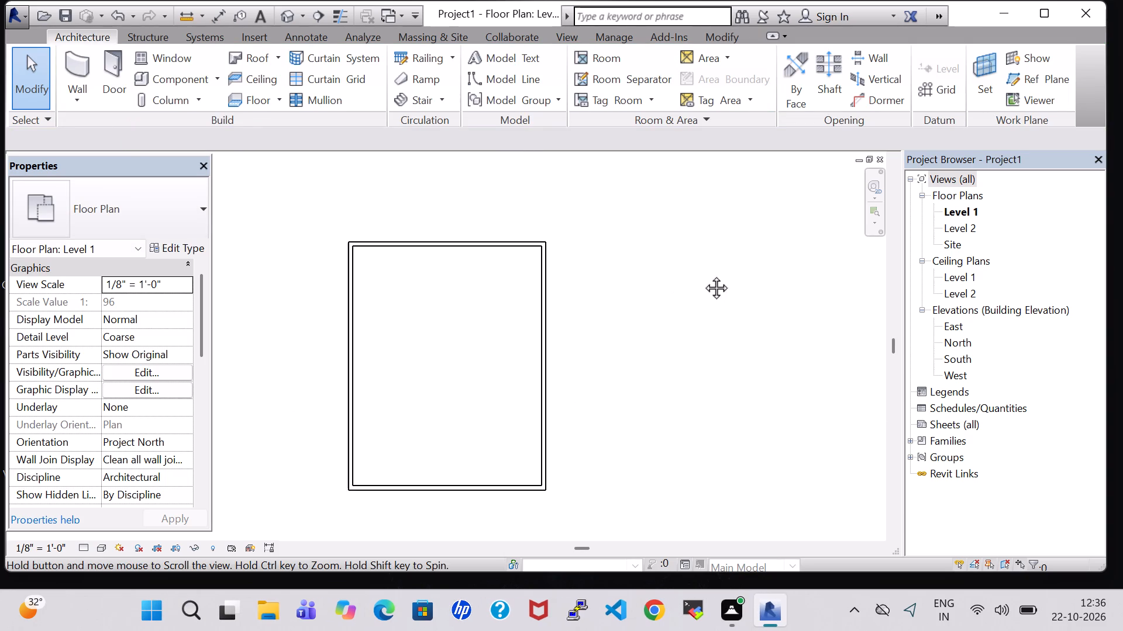
pyautogui.moveTo(703, 275); pyautogui.dragTo(756, 249, button='middle')
pyautogui.scroll(1, 756, 249)
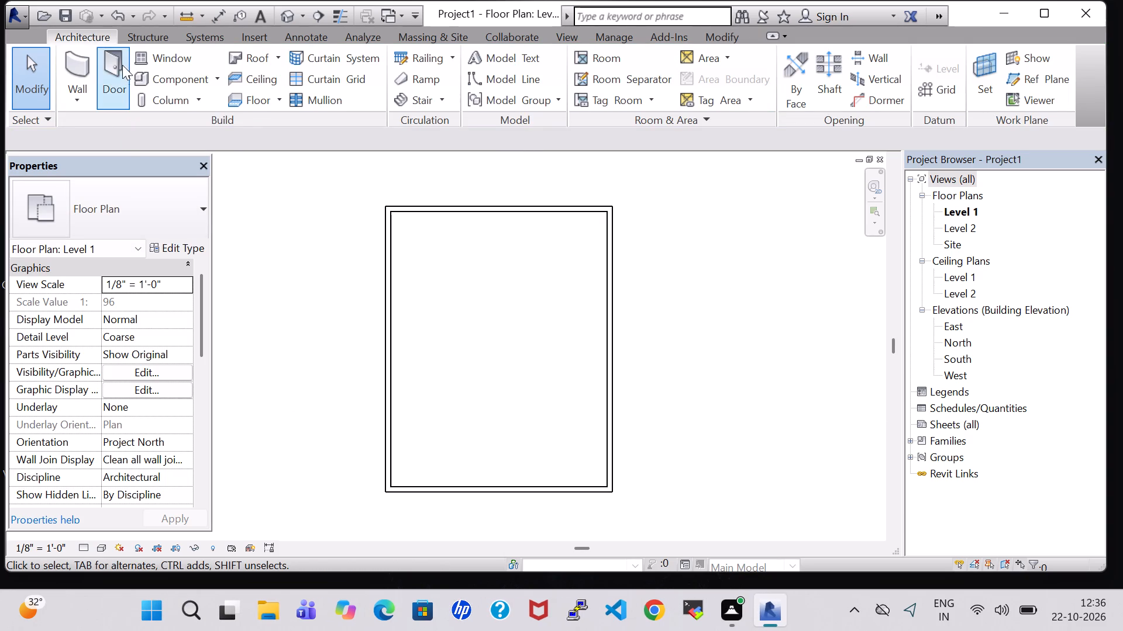
pyautogui.click(81, 57)
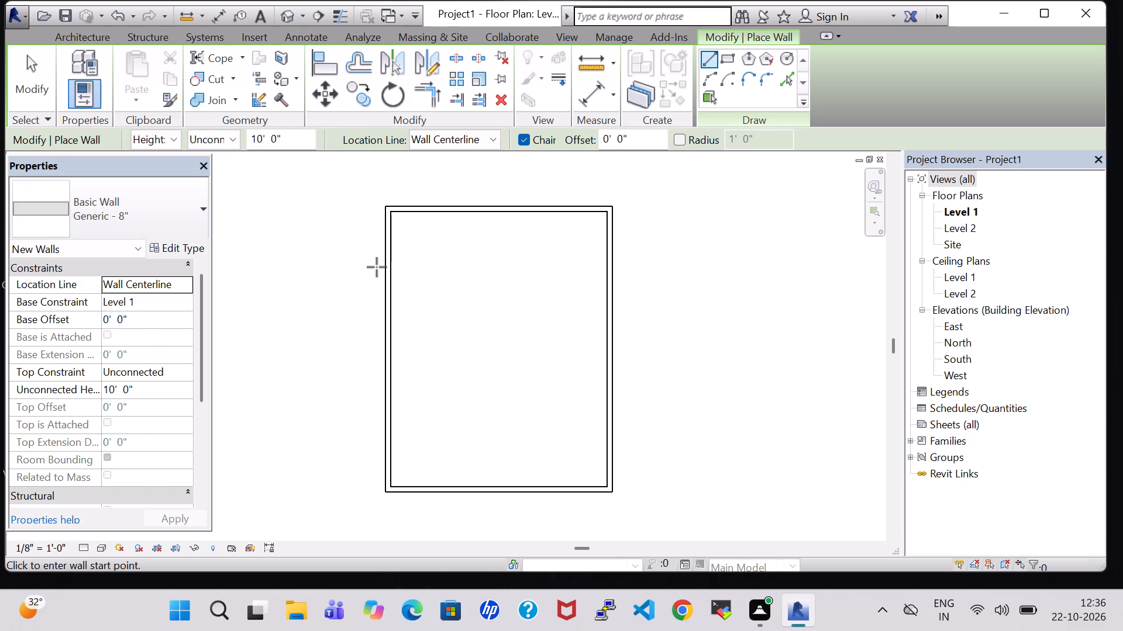
pyautogui.click(615, 300)
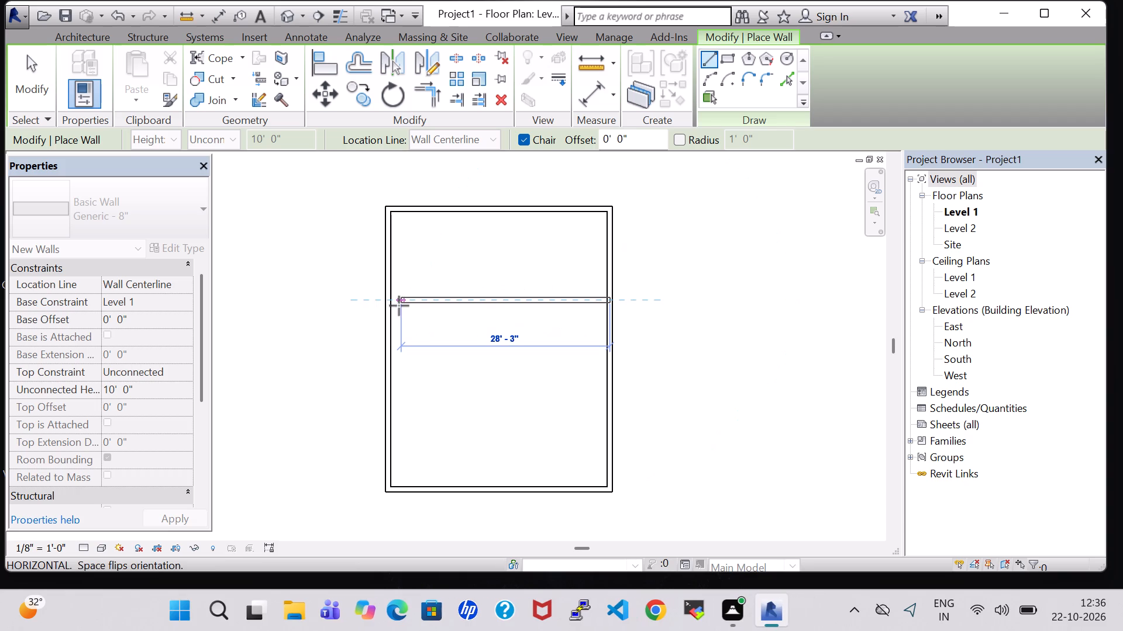
pyautogui.click(394, 303)
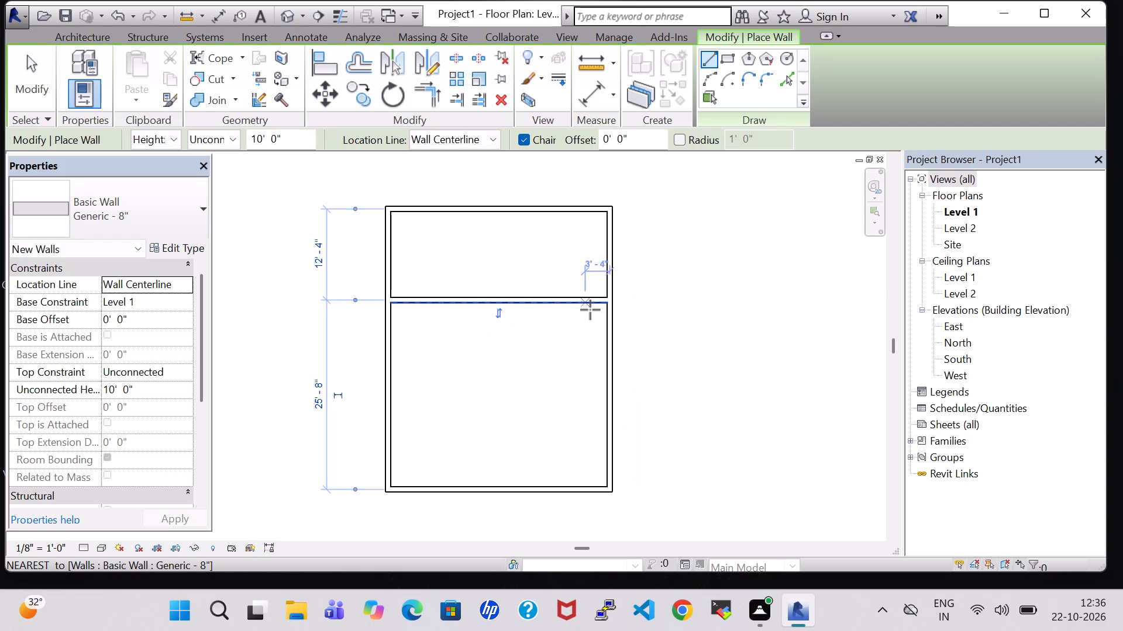
# Draw two more full-width east-west interior walls, about 11 feet south of the first and about 3 feet north of the south wall.
pyautogui.click(606, 381)
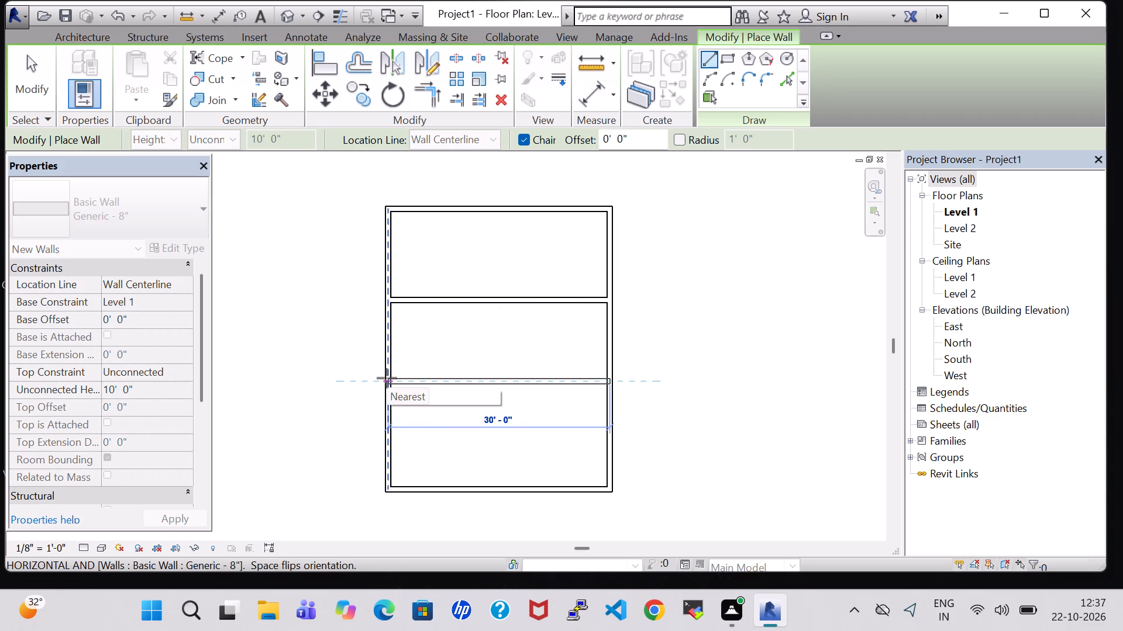
pyautogui.click(387, 378)
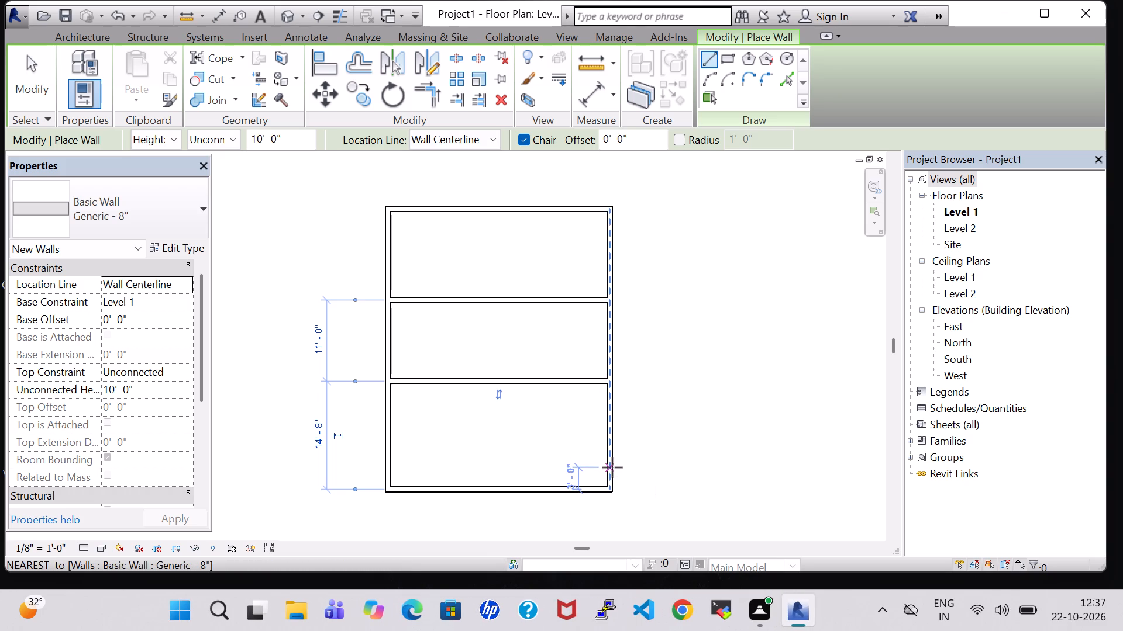
pyautogui.click(612, 467)
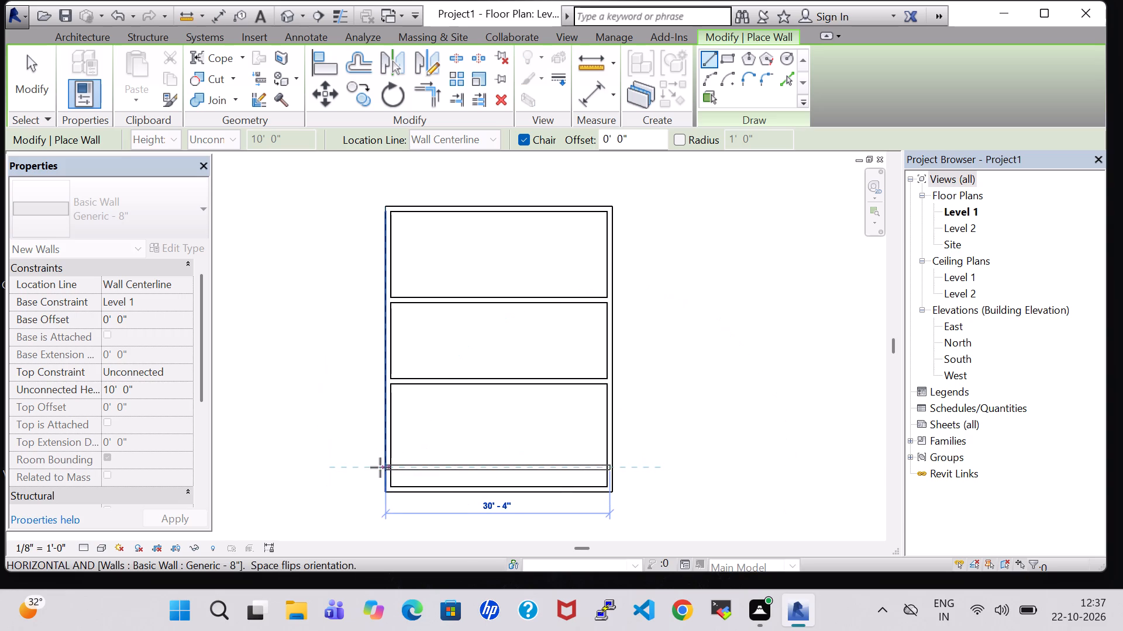
pyautogui.click(389, 467)
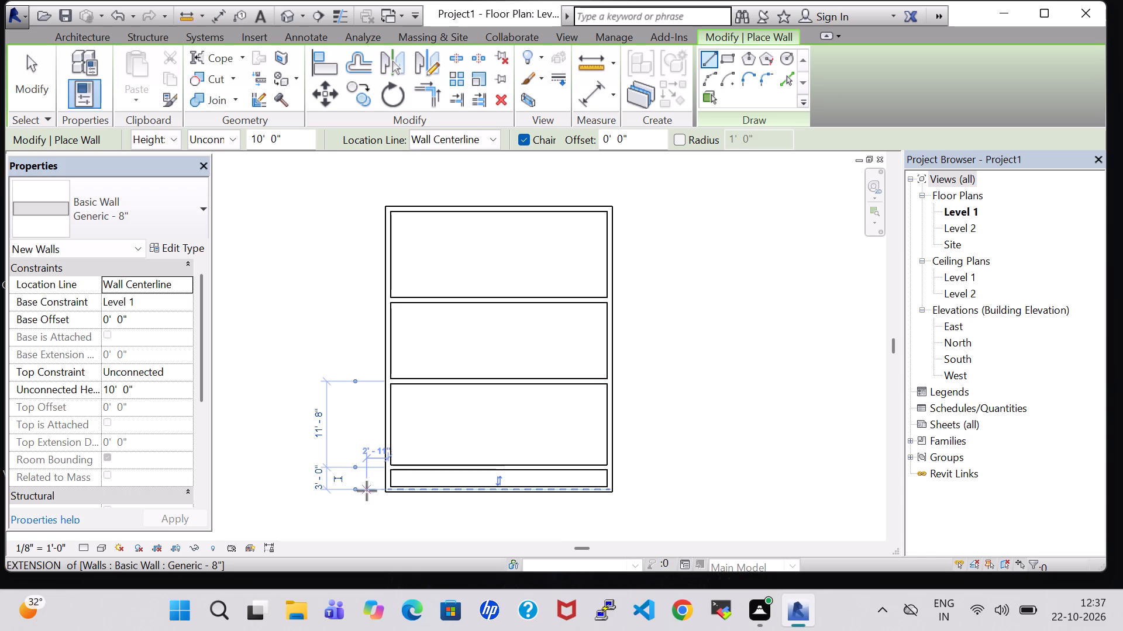
pyautogui.press('Escape')
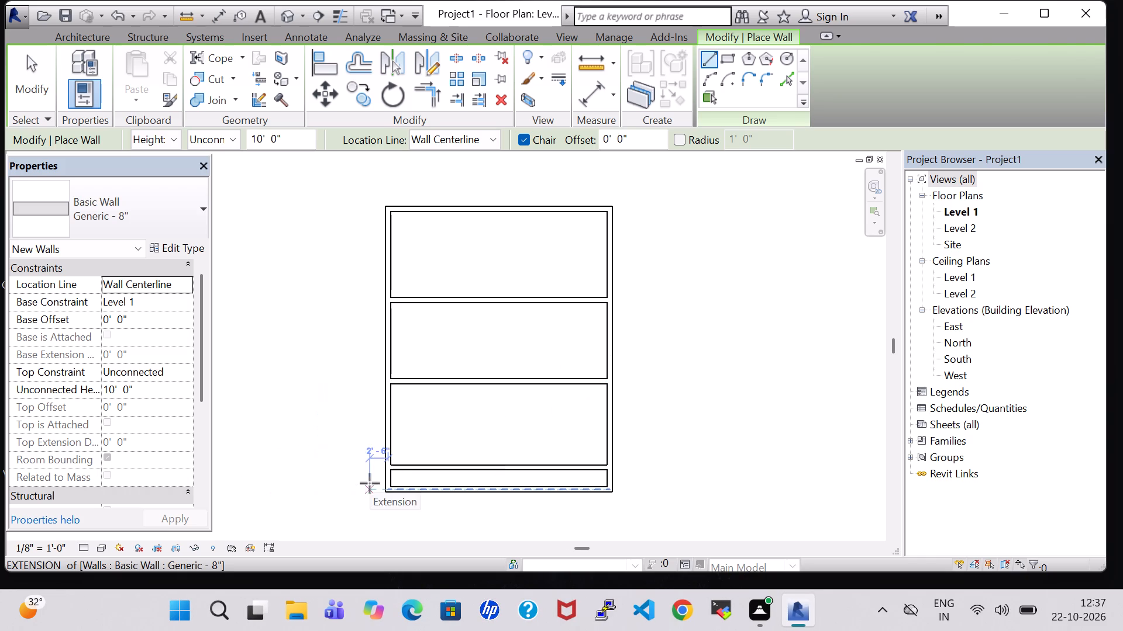
pyautogui.press('Escape')
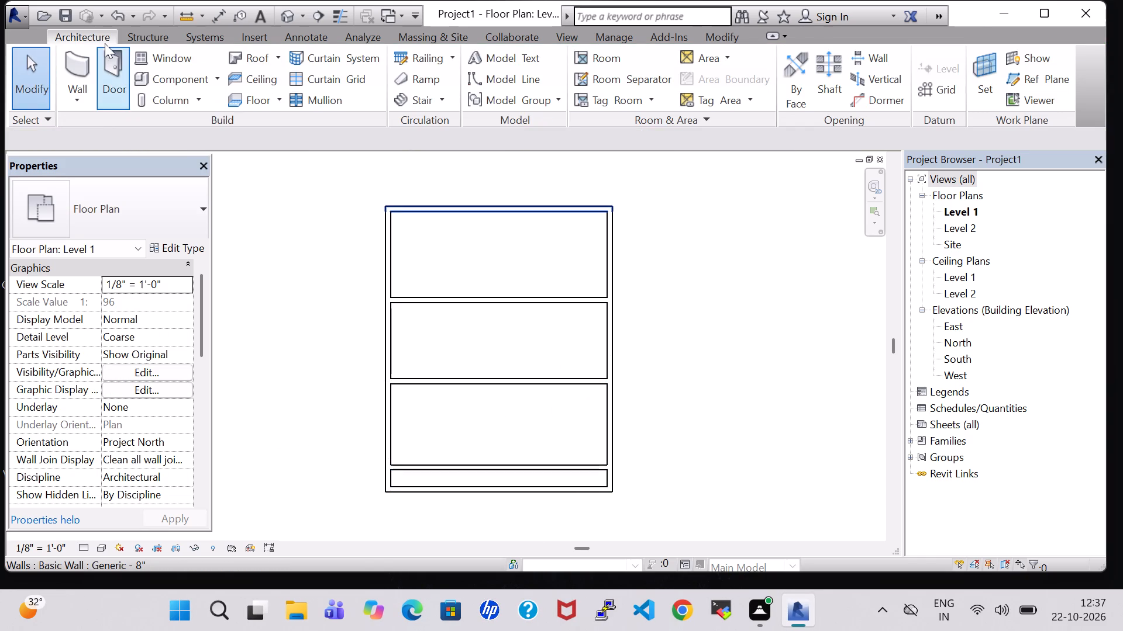
# Draw a north-south interior wall from the south wall to the north wall, about 13 feet east of the west wall.
pyautogui.click(77, 50)
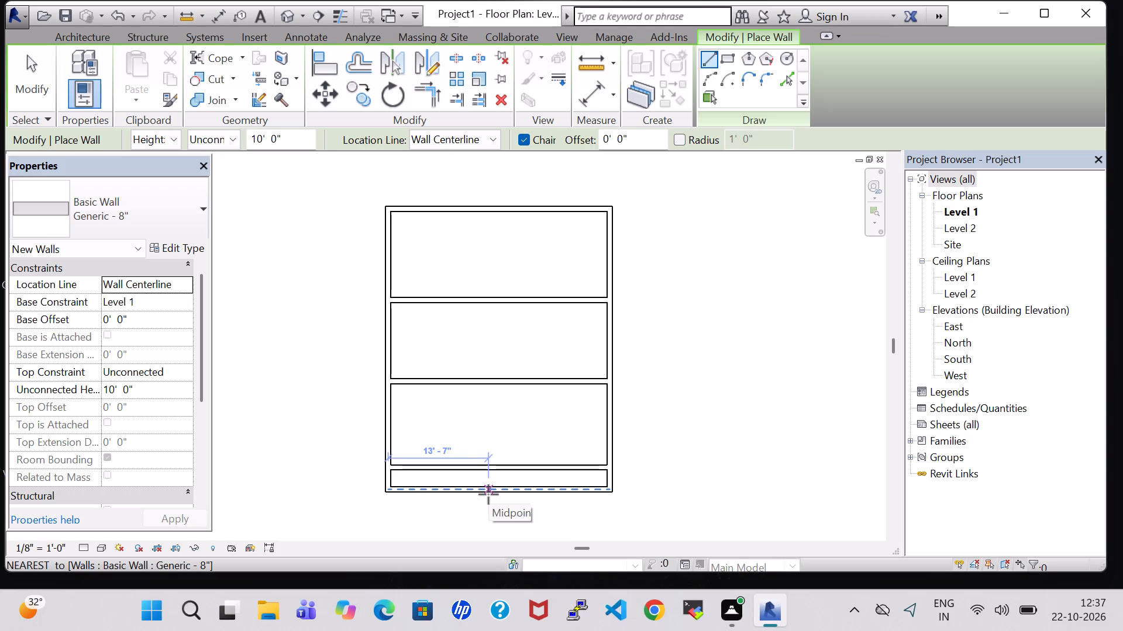
pyautogui.click(485, 494)
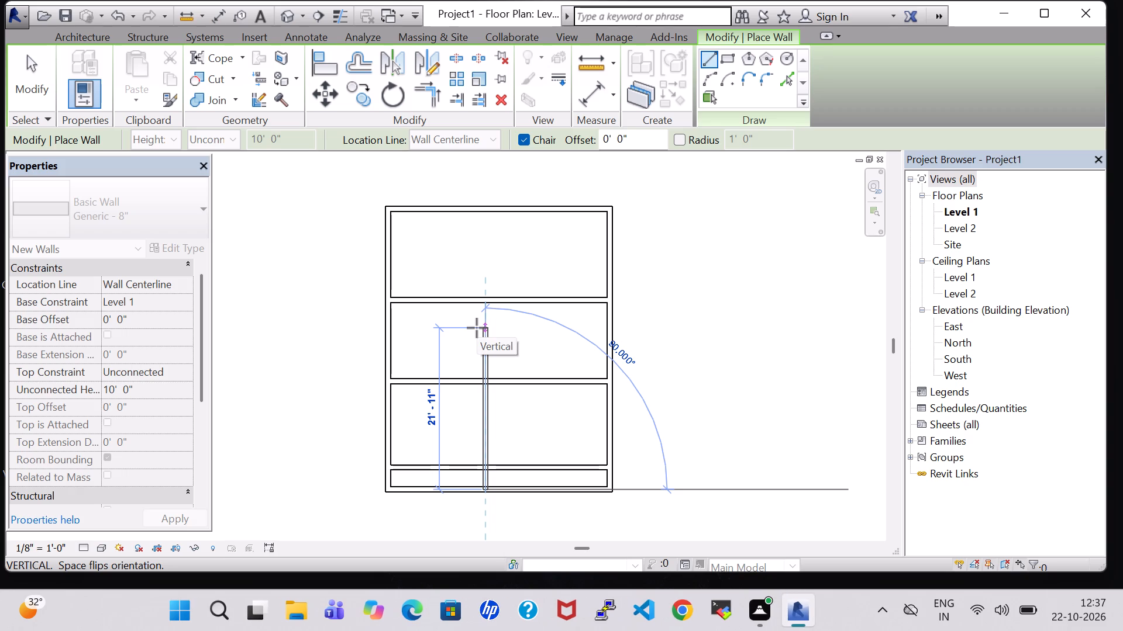
pyautogui.click(476, 212)
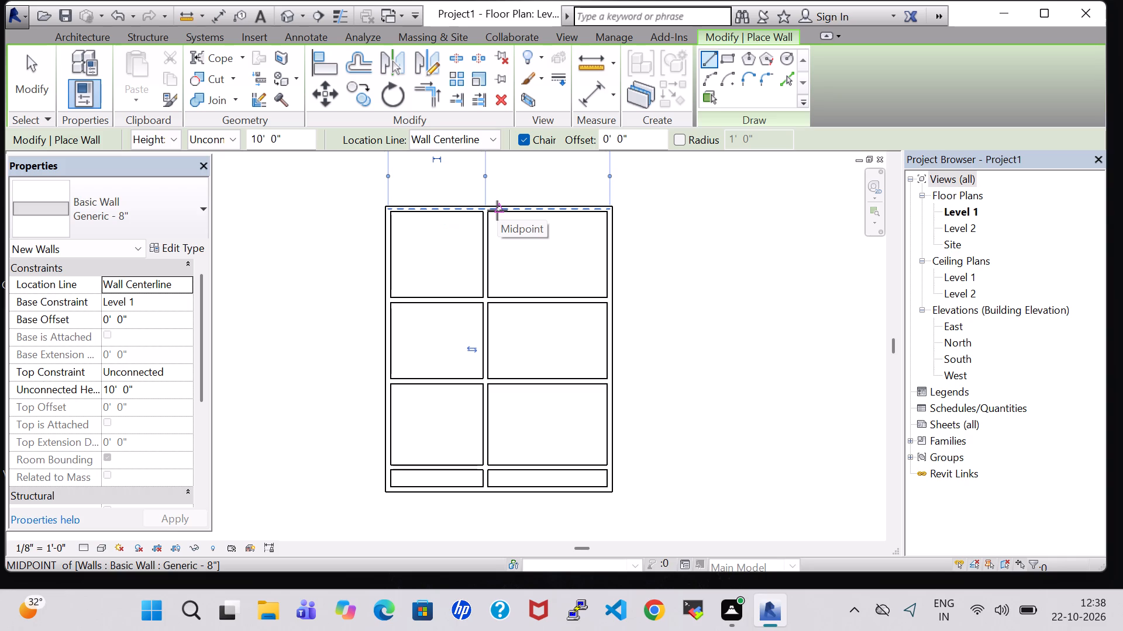
# Draw a wall about 12'-4" long from the north wall's midpoint south to the first east-west interior wall.
pyautogui.scroll(4, 496, 210)
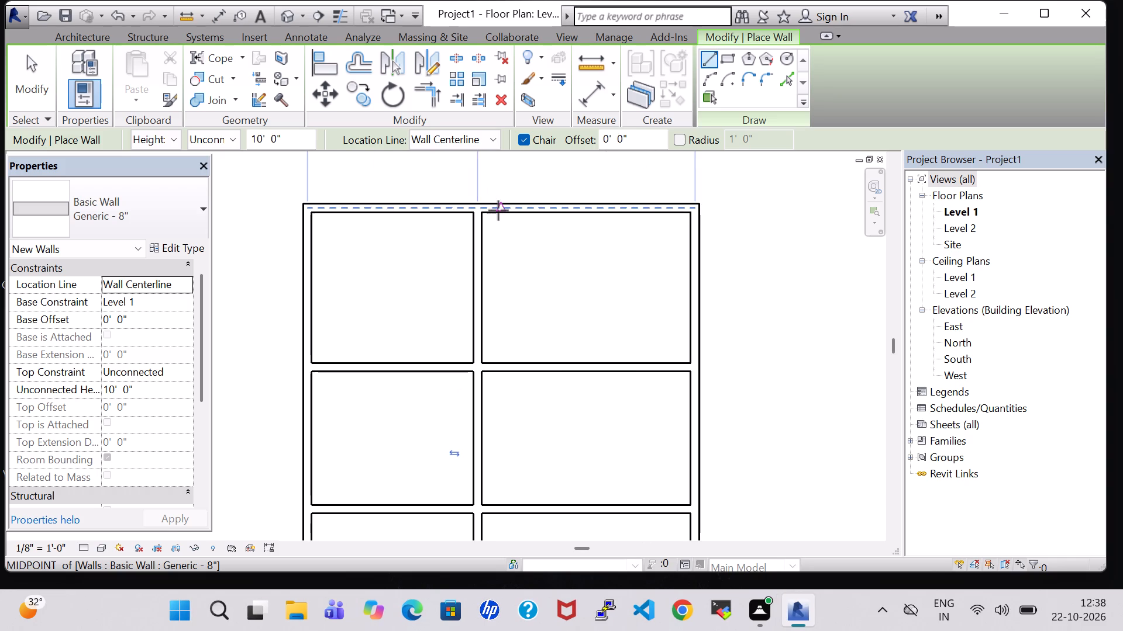
pyautogui.click(498, 210)
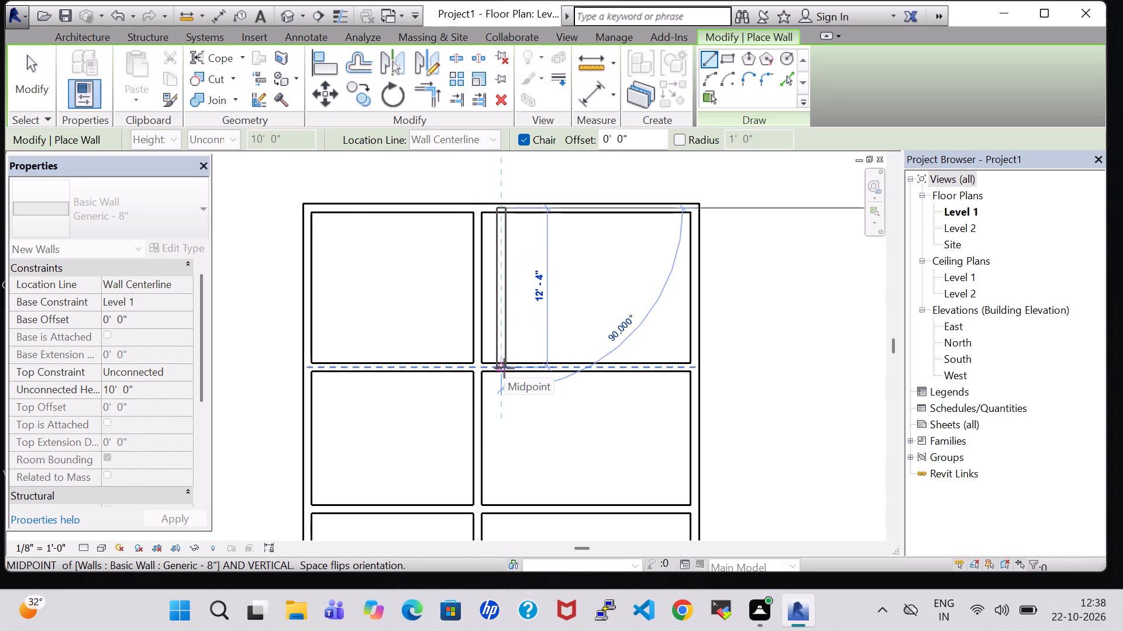
pyautogui.click(504, 373)
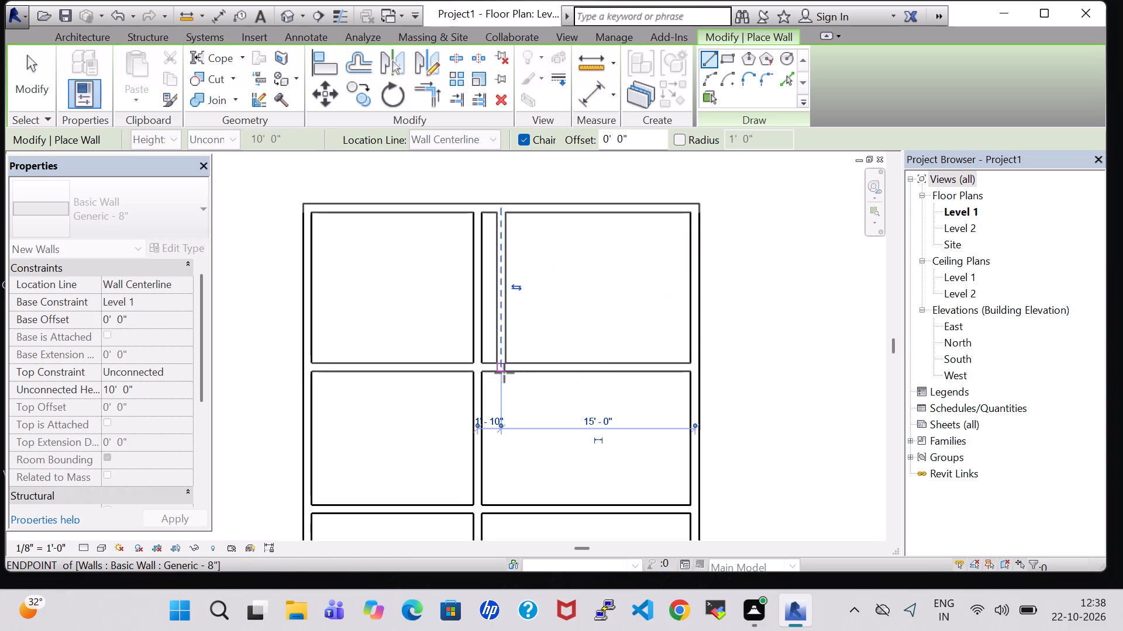
pyautogui.press('Escape')
pyautogui.press('Escape')
# Split the north-south wall about 13 feet east of the west wall, just below its junction with the north wall.
pyautogui.scroll(-2, 553, 406)
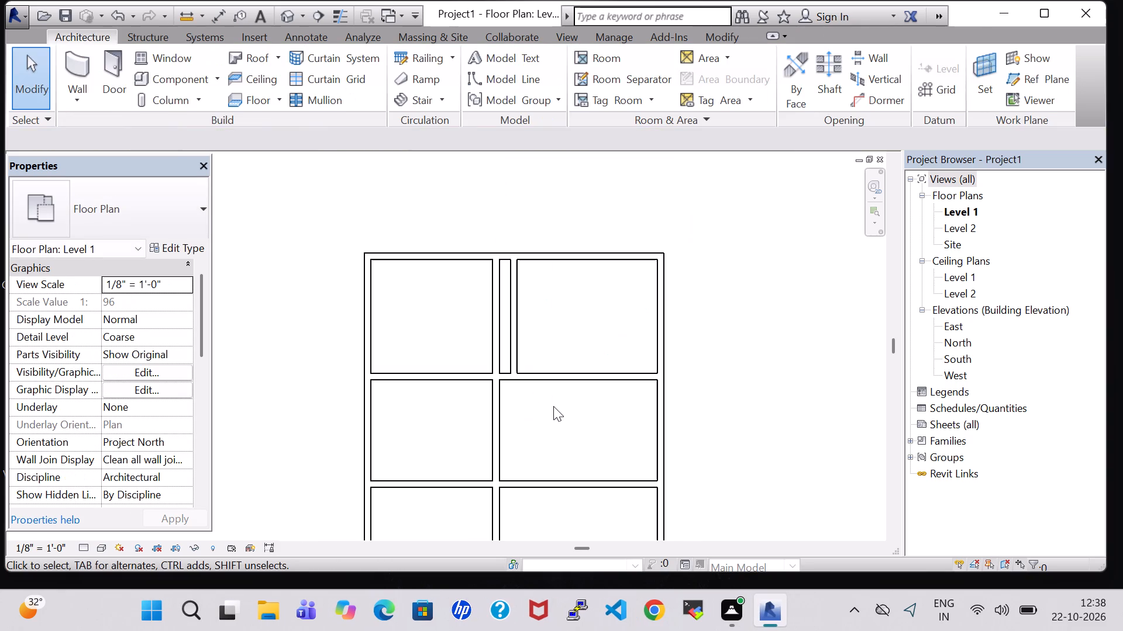
pyautogui.scroll(-1, 483, 315)
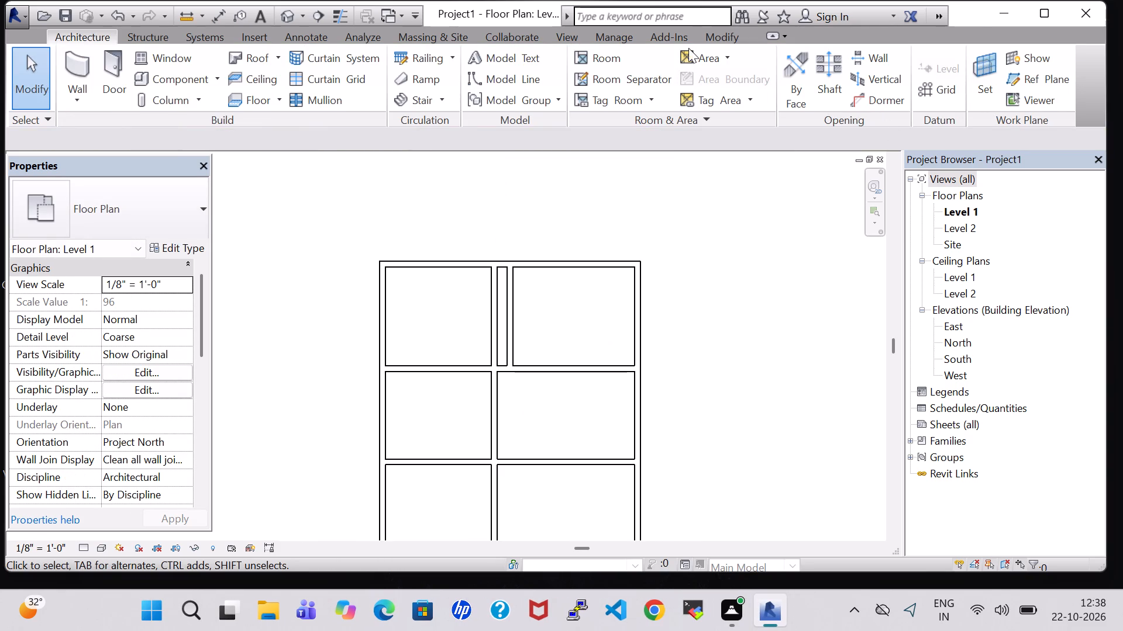
pyautogui.click(728, 44)
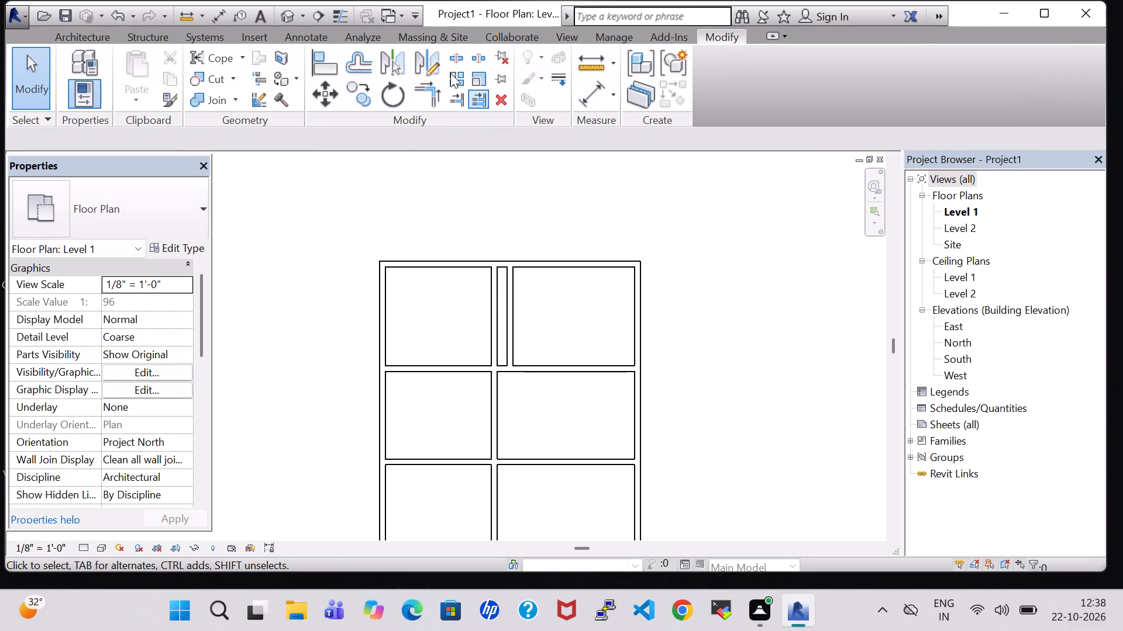
pyautogui.click(456, 57)
pyautogui.scroll(5, 532, 359)
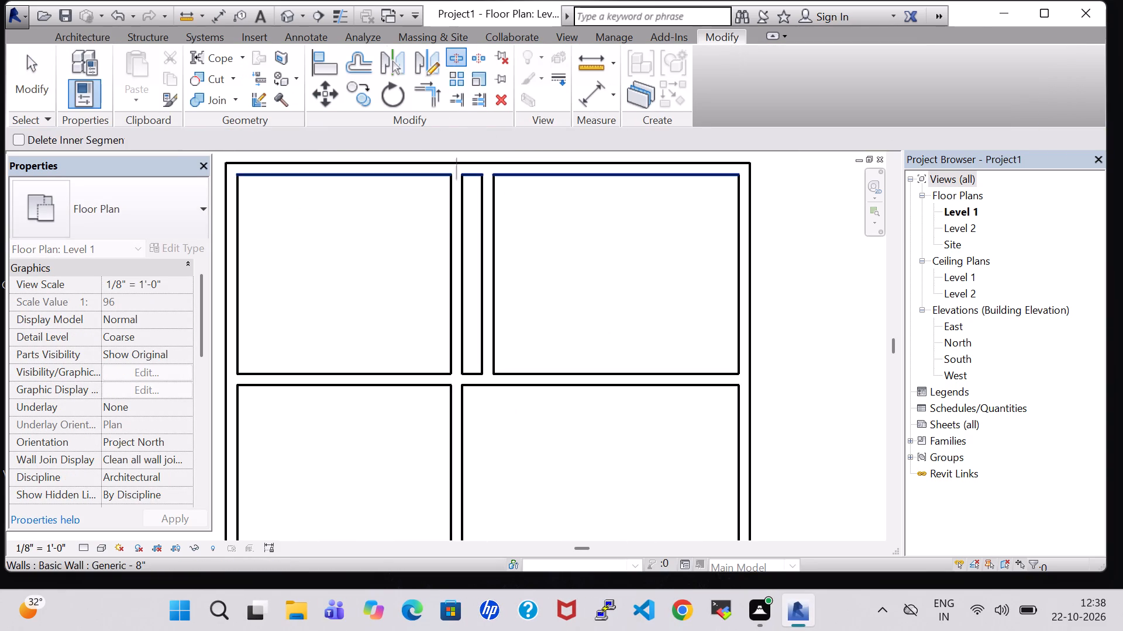
pyautogui.scroll(5, 452, 179)
pyautogui.click(461, 170)
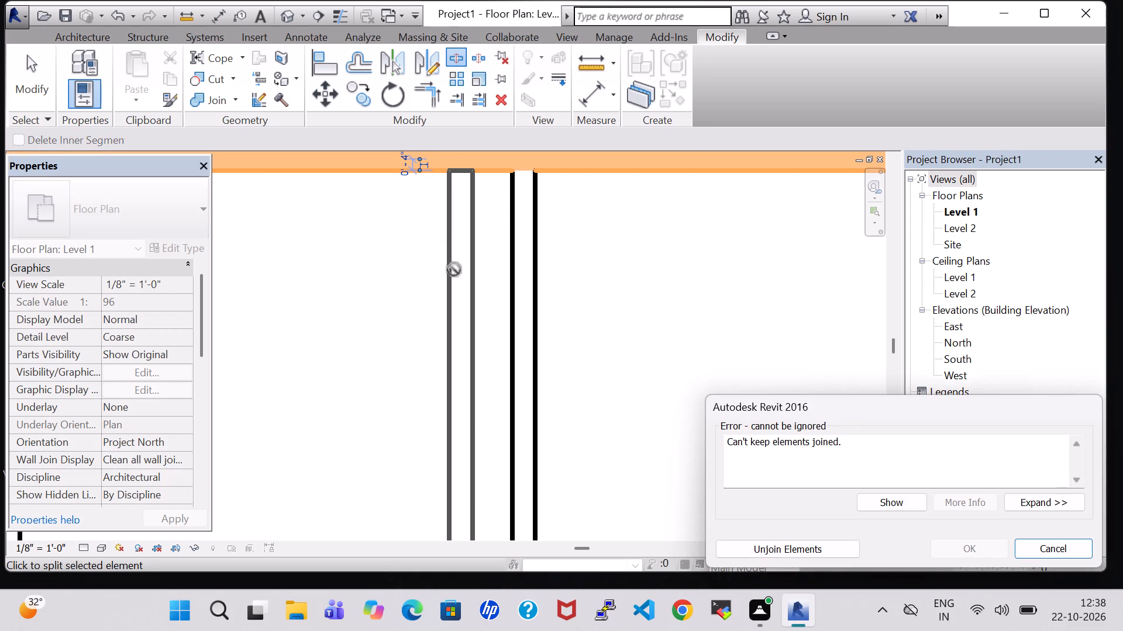
pyautogui.click(1076, 543)
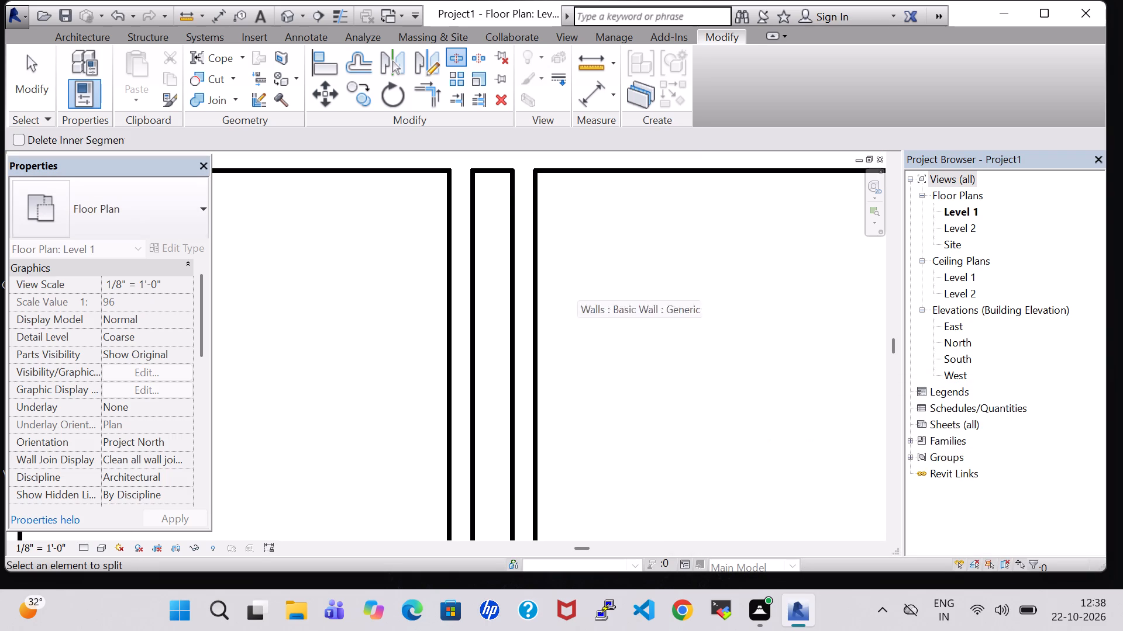
pyautogui.scroll(-3, 575, 294)
pyautogui.scroll(3, 493, 232)
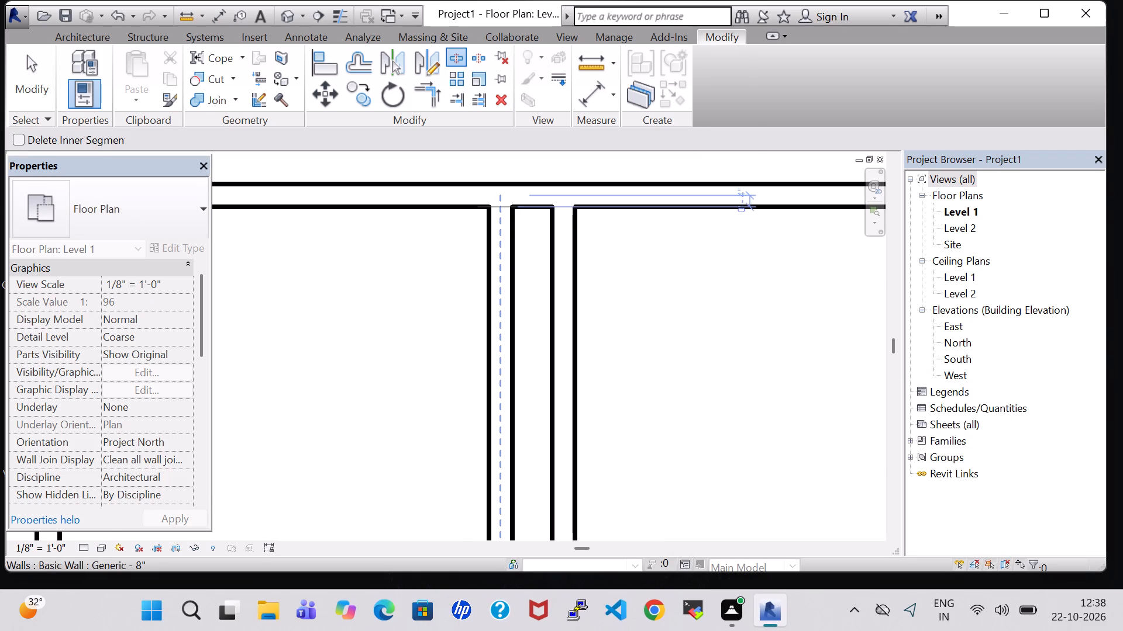
pyautogui.click(498, 207)
pyautogui.click(1058, 548)
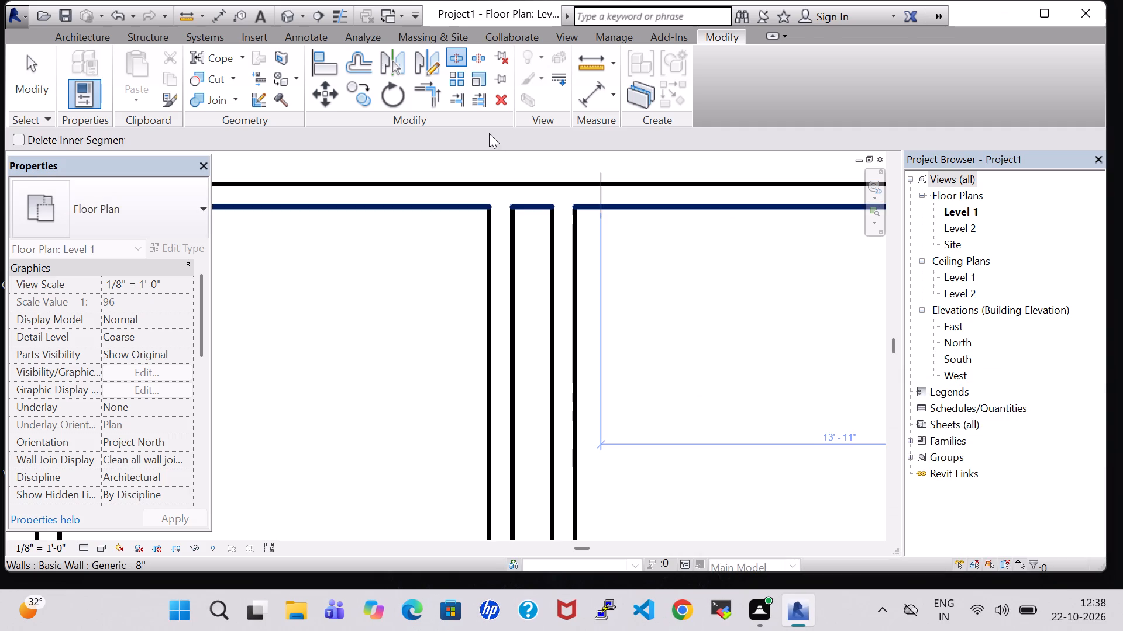
pyautogui.click(498, 210)
# Split the same north-south wall again just north of the first east-west interior wall.
pyautogui.middleClick(511, 298)
pyautogui.scroll(-3, 511, 298)
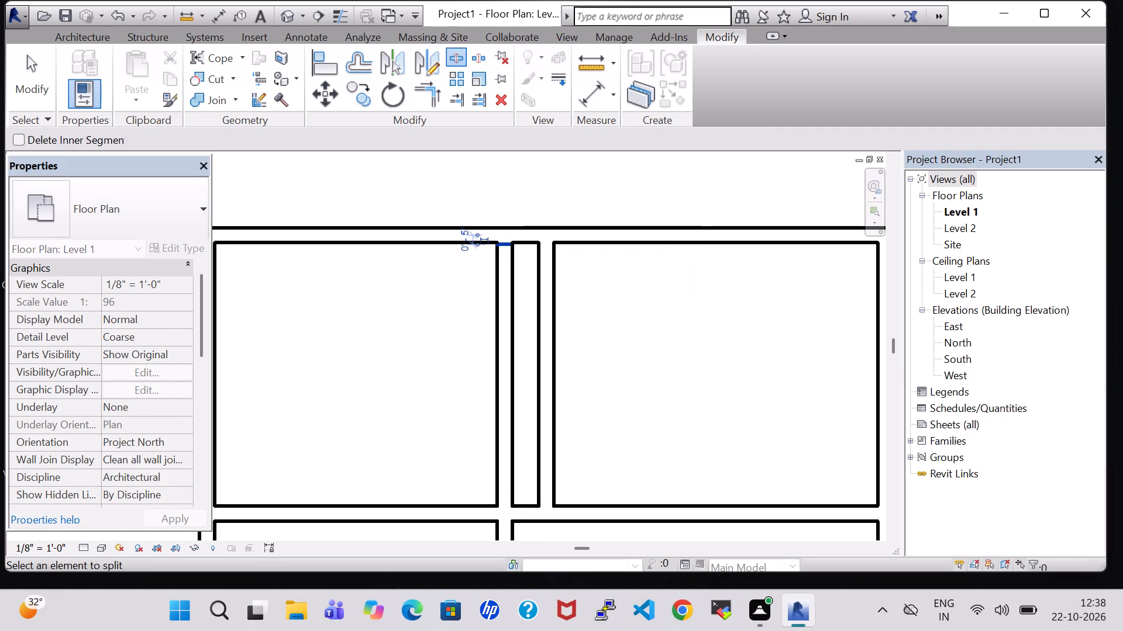
pyautogui.scroll(-1, 488, 368)
pyautogui.scroll(5, 490, 460)
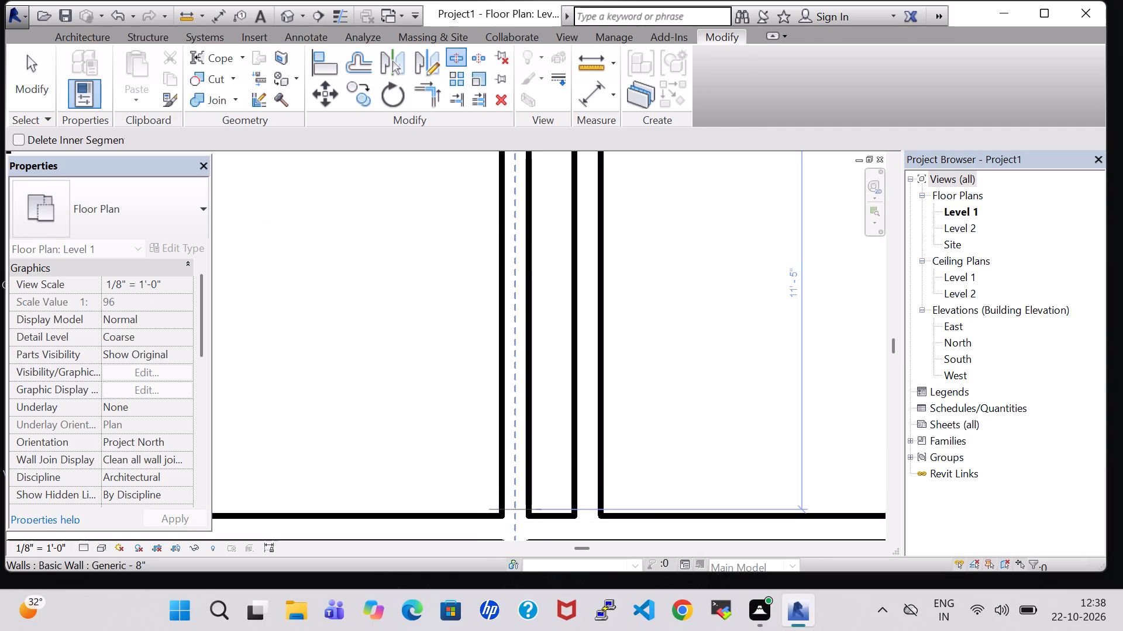
pyautogui.click(516, 514)
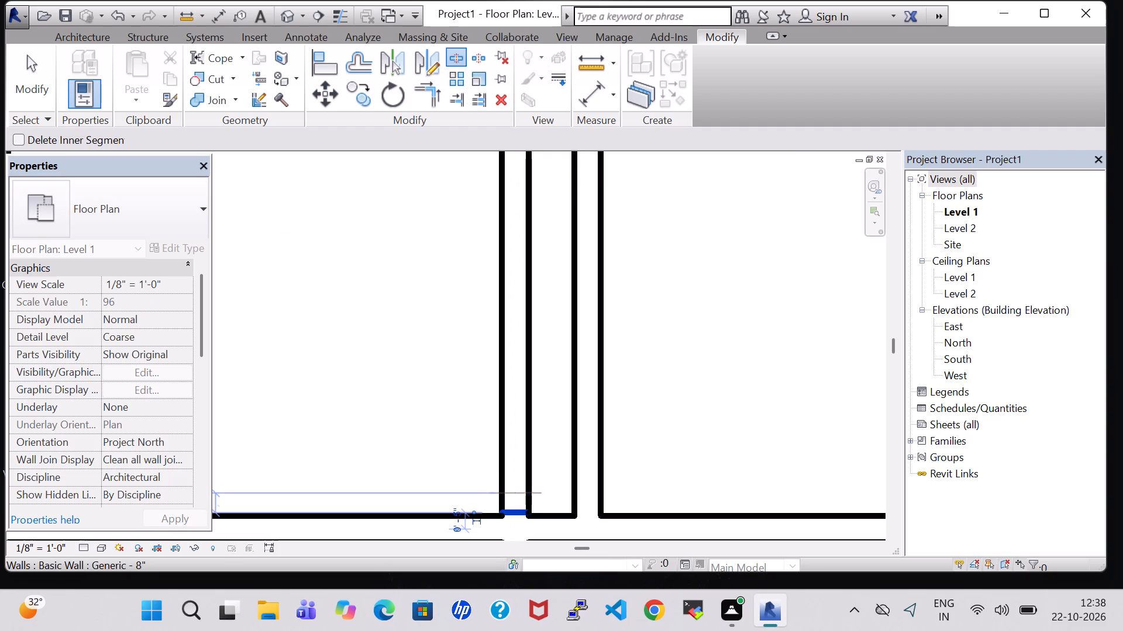
pyautogui.press('Escape')
pyautogui.press('Escape')
# Delete the split-off wall segment between the north rooms and the leftover stub at the north wall.
pyautogui.click(516, 455)
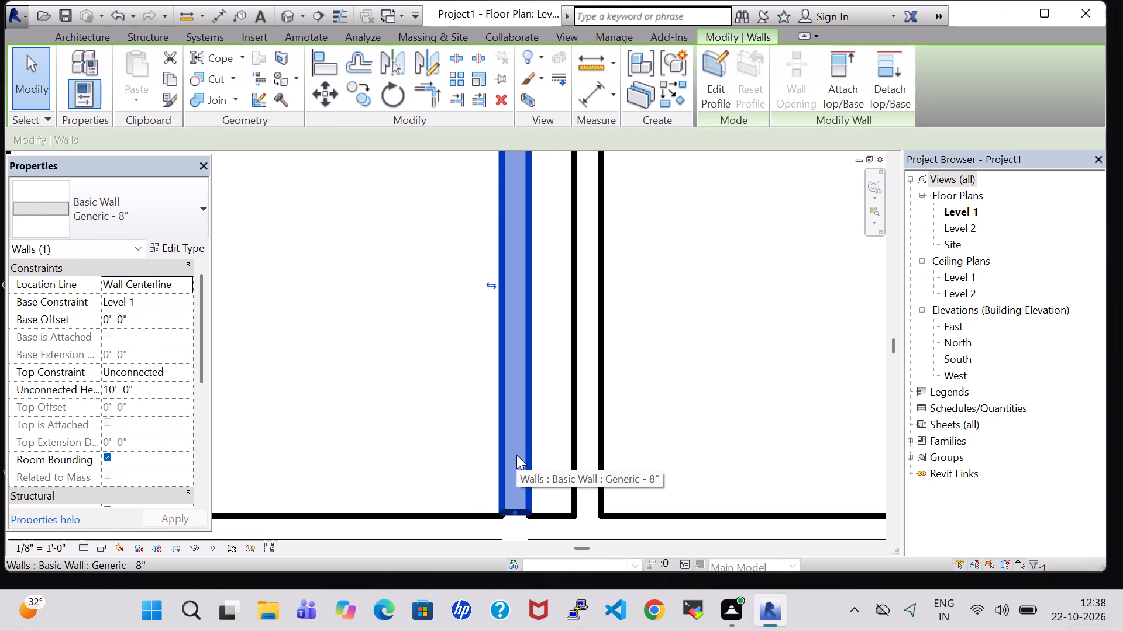
pyautogui.press('Delete')
pyautogui.scroll(-8, 516, 455)
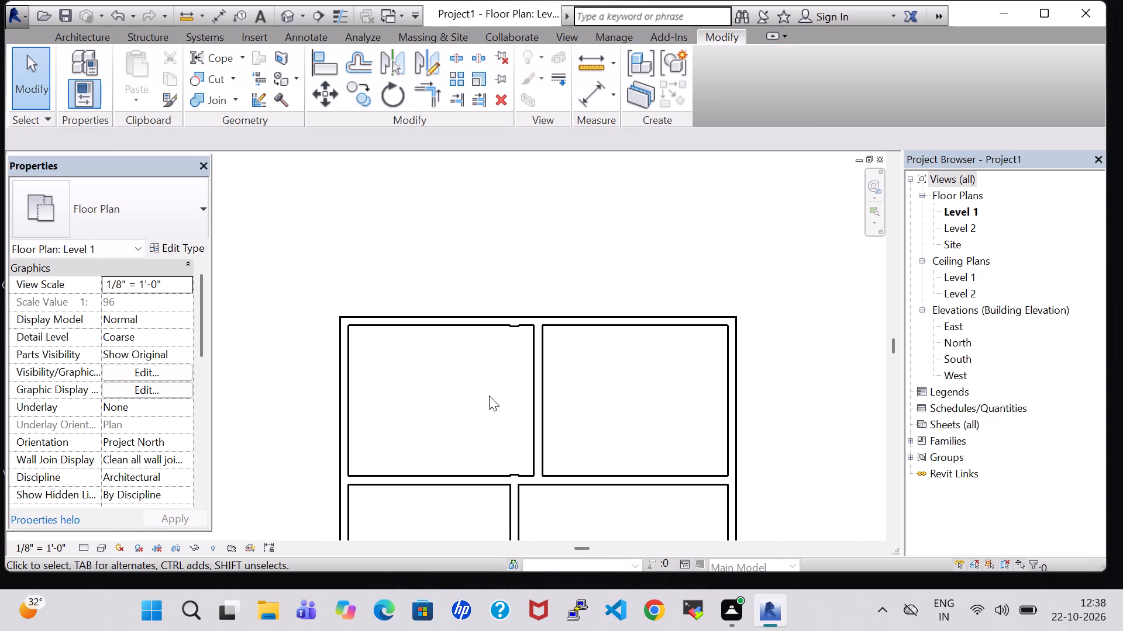
pyautogui.click(514, 326)
pyautogui.press('Delete')
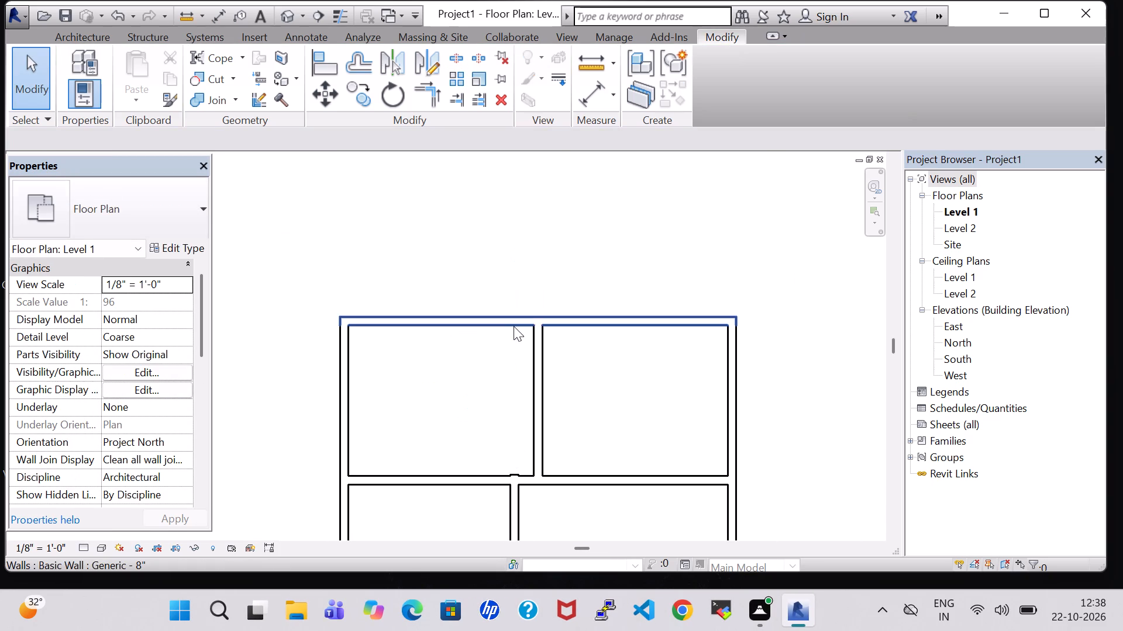
# Nudge the remaining north-south wall south so its stub no longer protrudes past the first east-west interior wall.
pyautogui.click(512, 473)
pyautogui.press('Down')
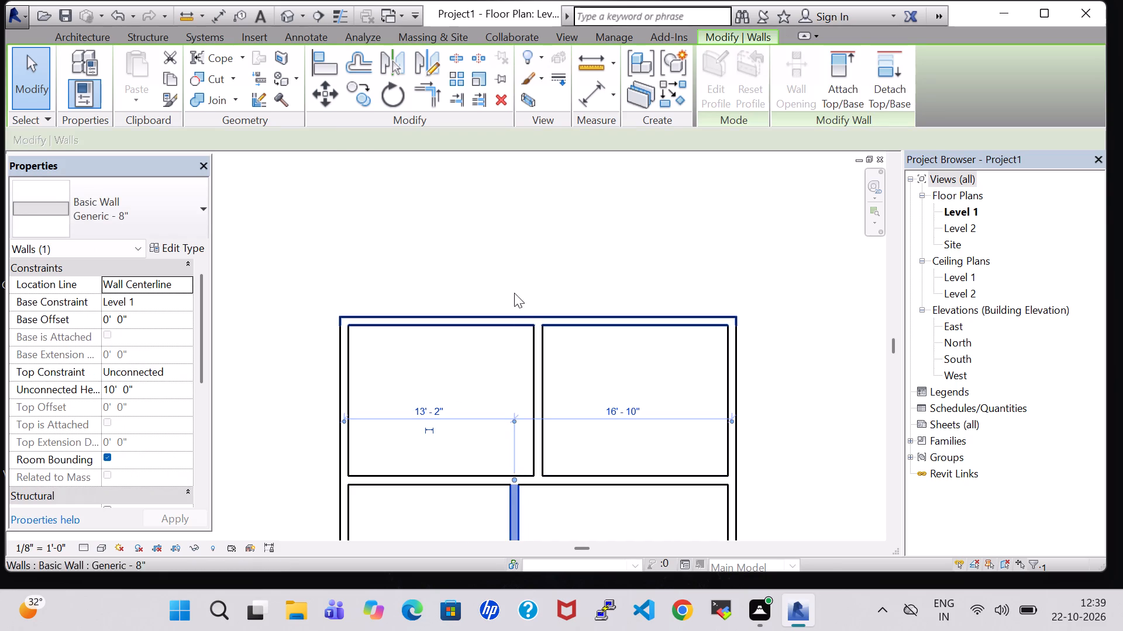
pyautogui.click(532, 255)
pyautogui.scroll(-3, 543, 308)
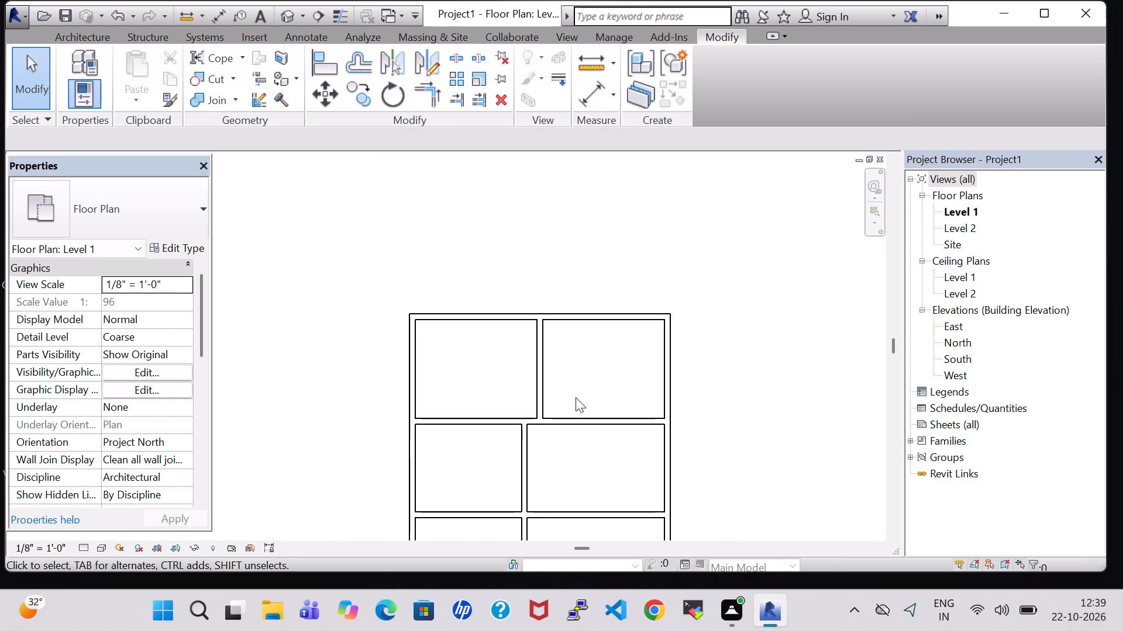
# Draw a 10-foot-high north-south wall between the first and second east-west interior walls, about 9'-5" east of the west wall.
pyautogui.moveTo(750, 435); pyautogui.dragTo(709, 274, button='middle')
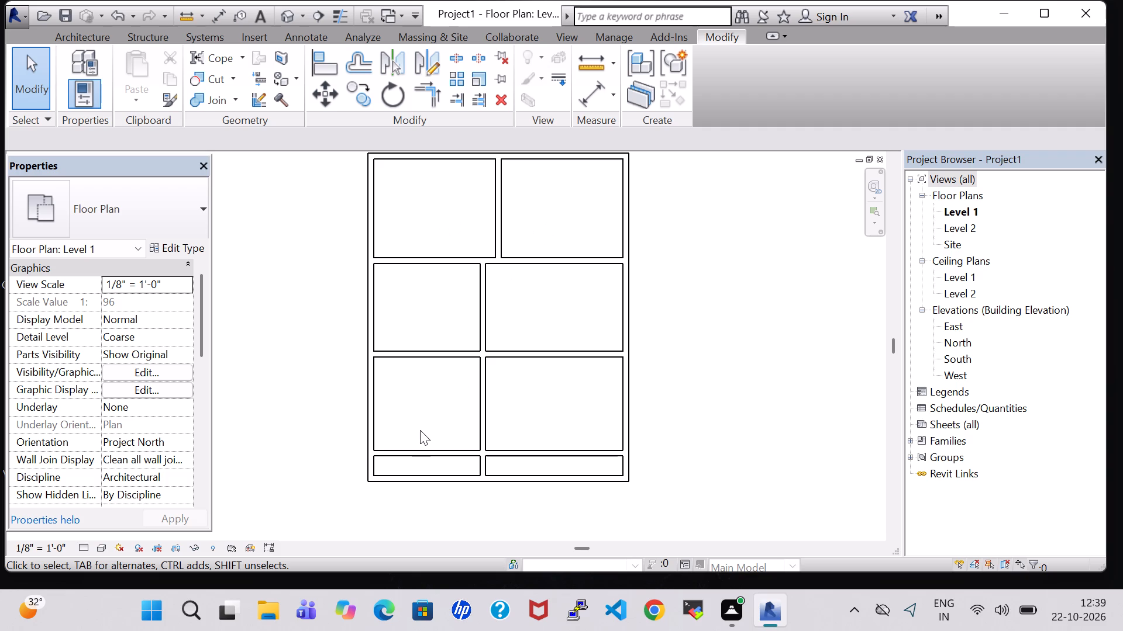
pyautogui.click(72, 37)
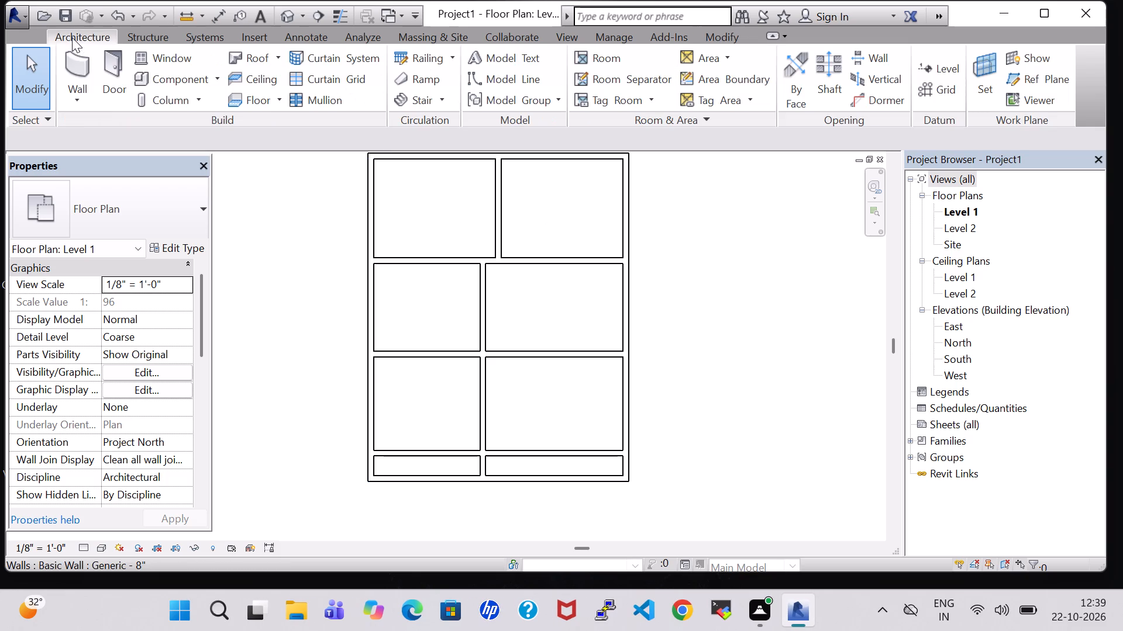
pyautogui.click(79, 63)
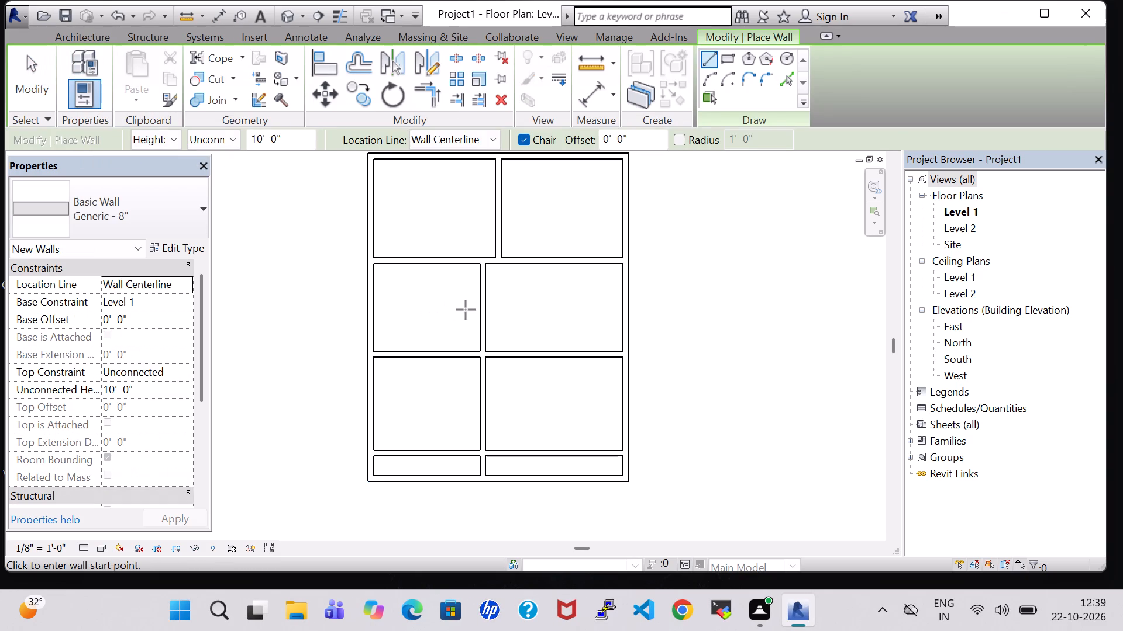
pyautogui.click(451, 261)
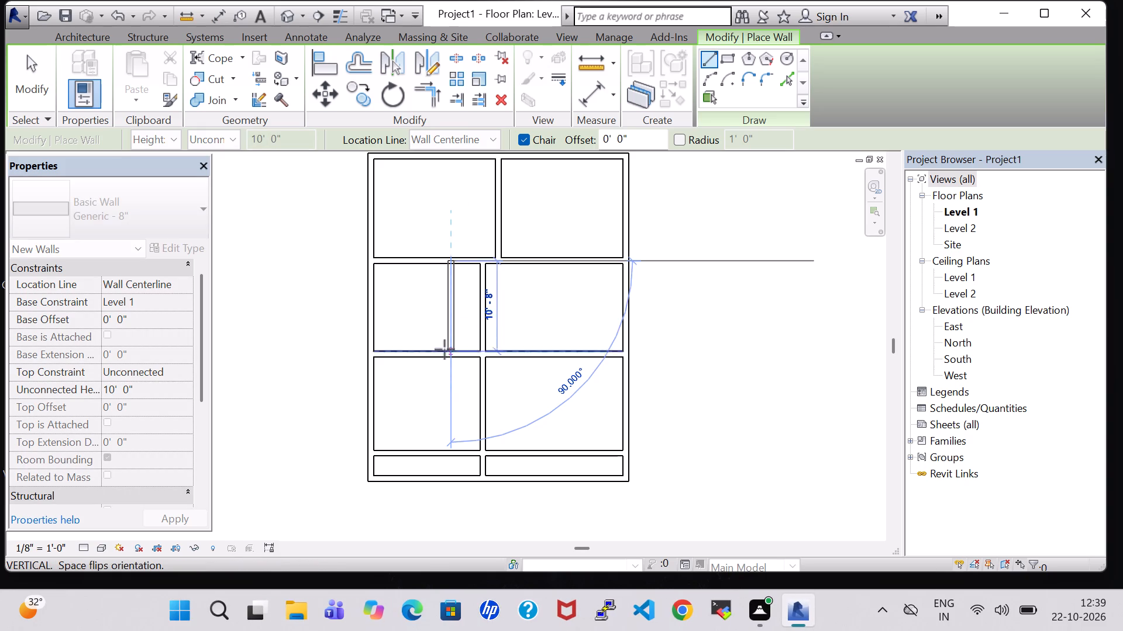
pyautogui.click(445, 353)
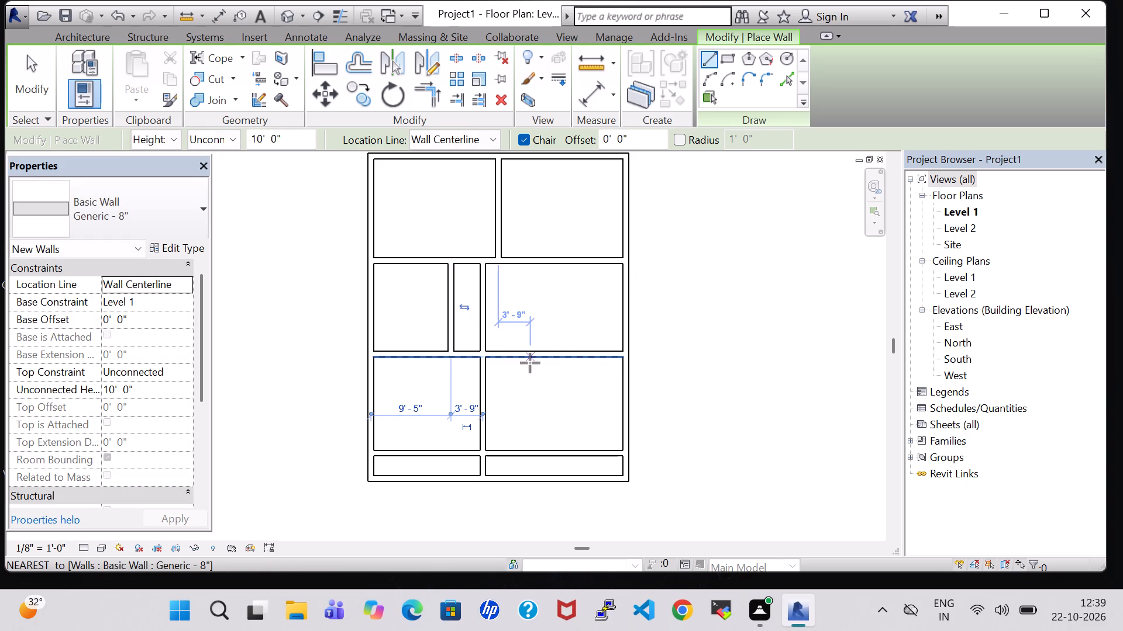
pyautogui.press('Escape')
pyautogui.press('Escape')
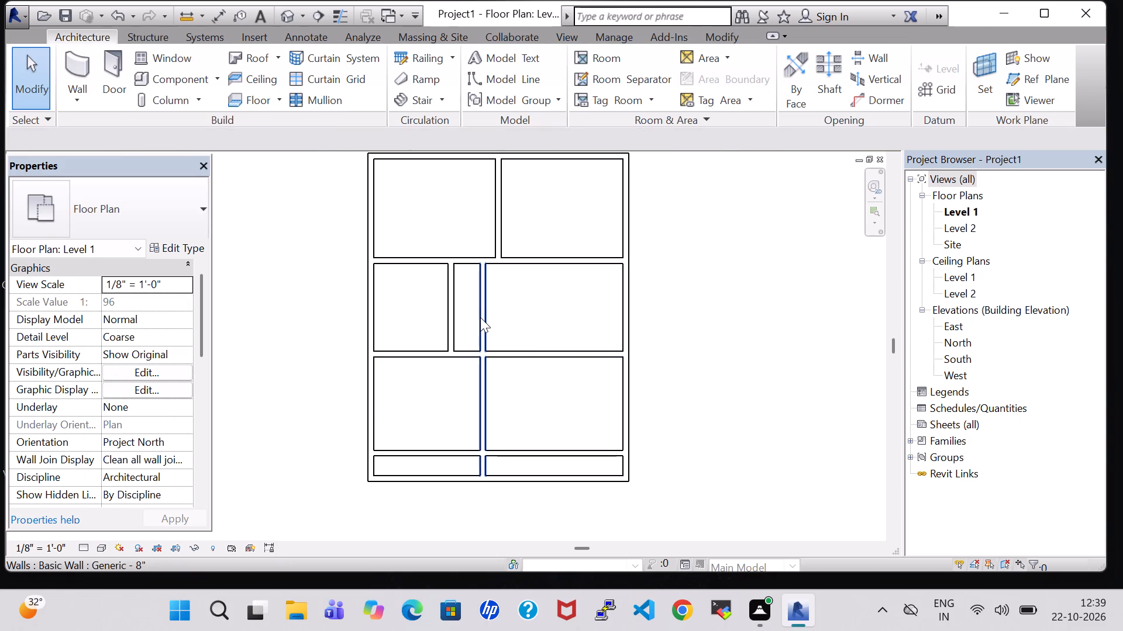
# Split the older north-south wall just inside the first and second east-west interior walls, at both ends of the middle row.
pyautogui.click(727, 29)
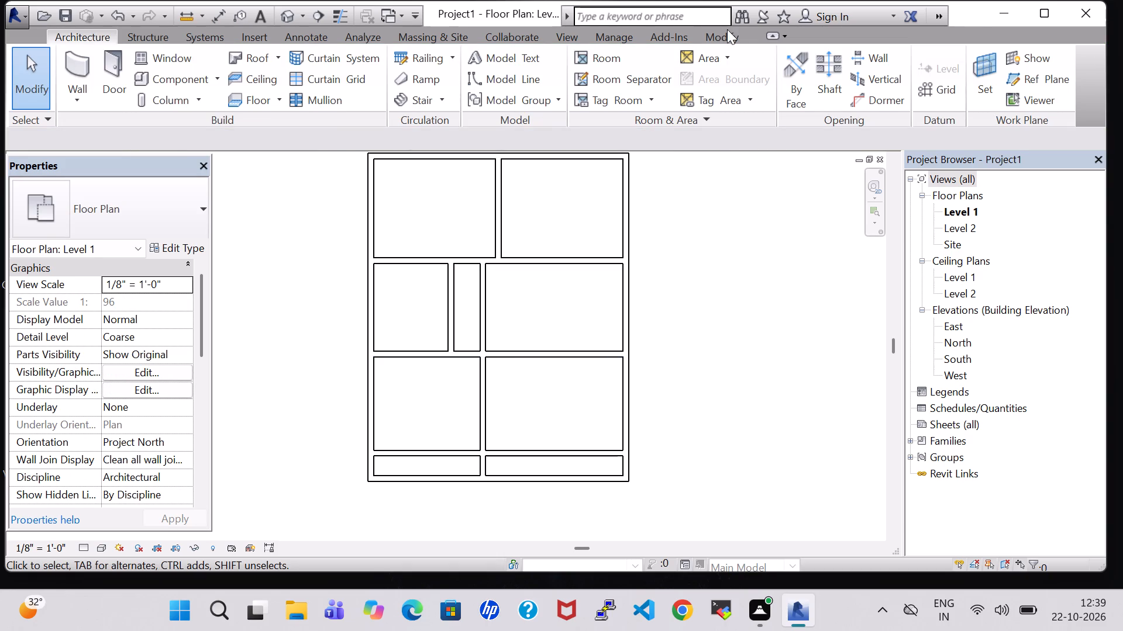
pyautogui.click(731, 34)
pyautogui.click(456, 56)
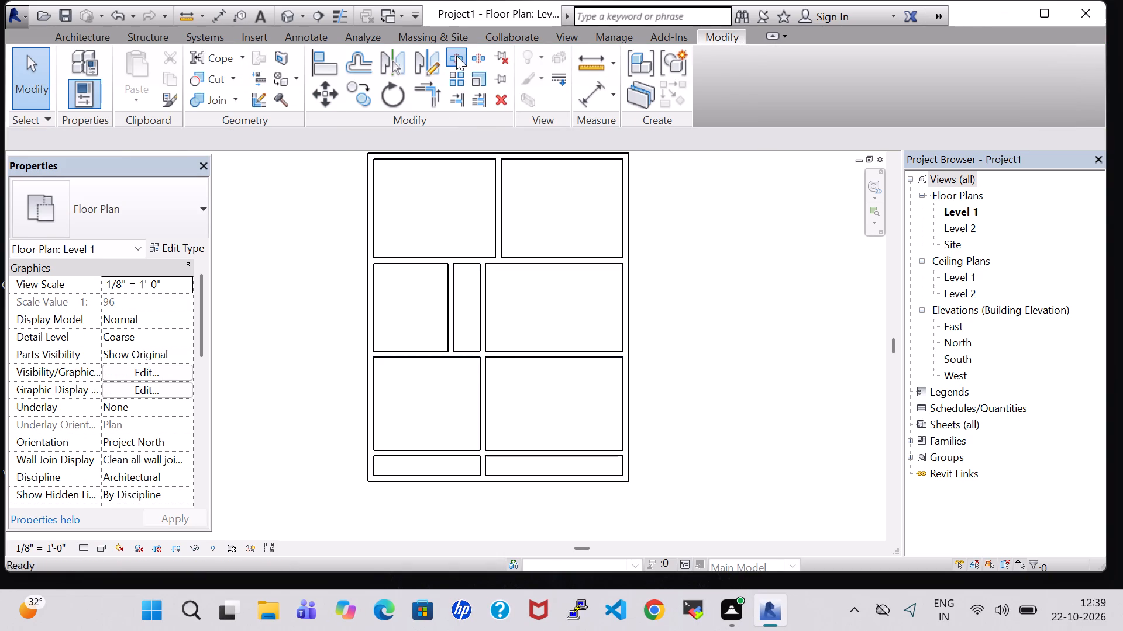
pyautogui.scroll(10, 462, 275)
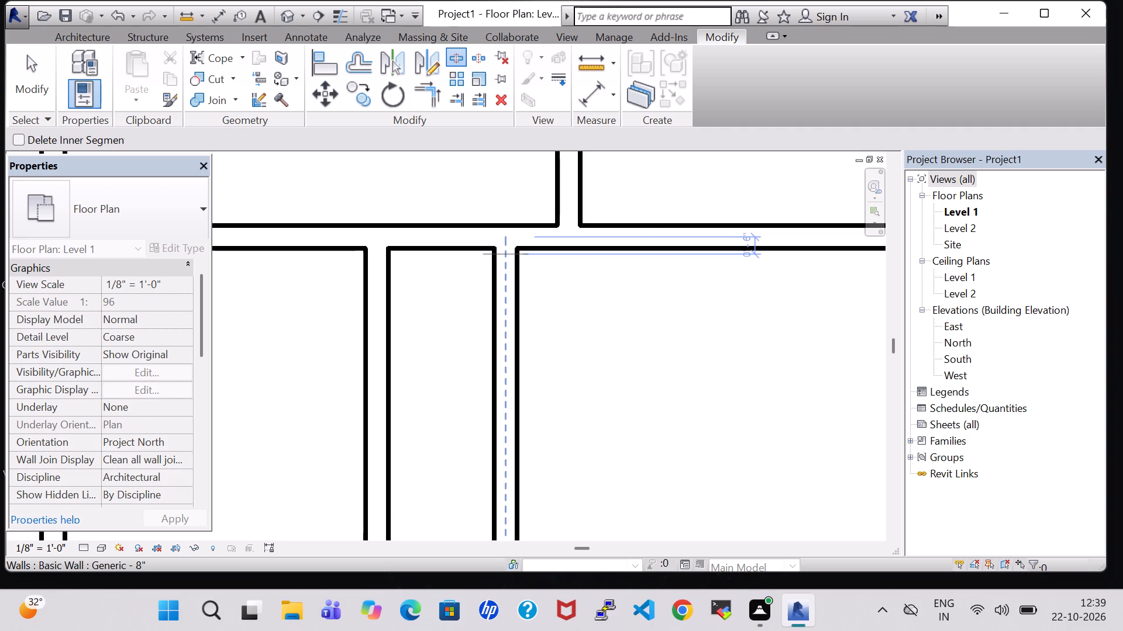
pyautogui.click(507, 253)
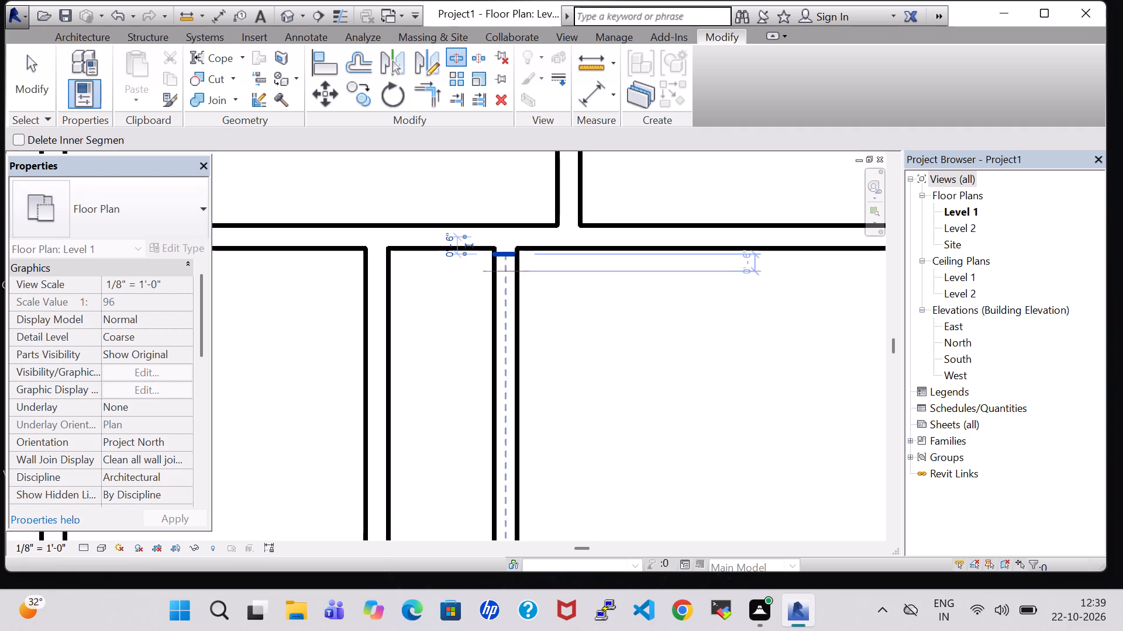
pyautogui.moveTo(498, 321); pyautogui.dragTo(481, 177, button='middle')
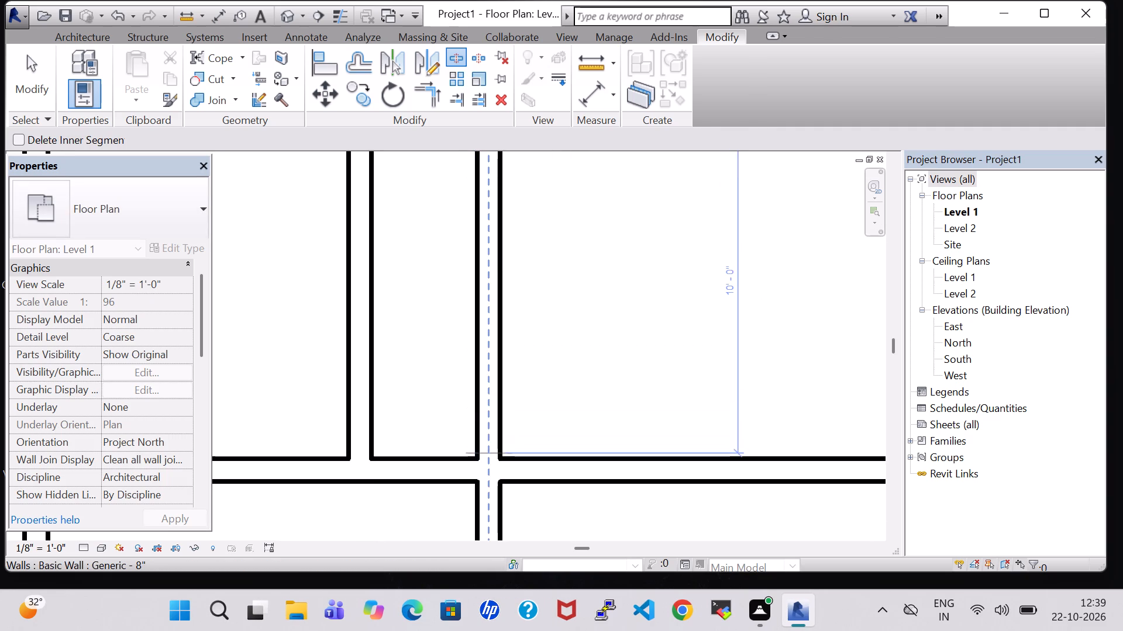
pyautogui.click(490, 455)
pyautogui.press('Escape')
pyautogui.press('Escape')
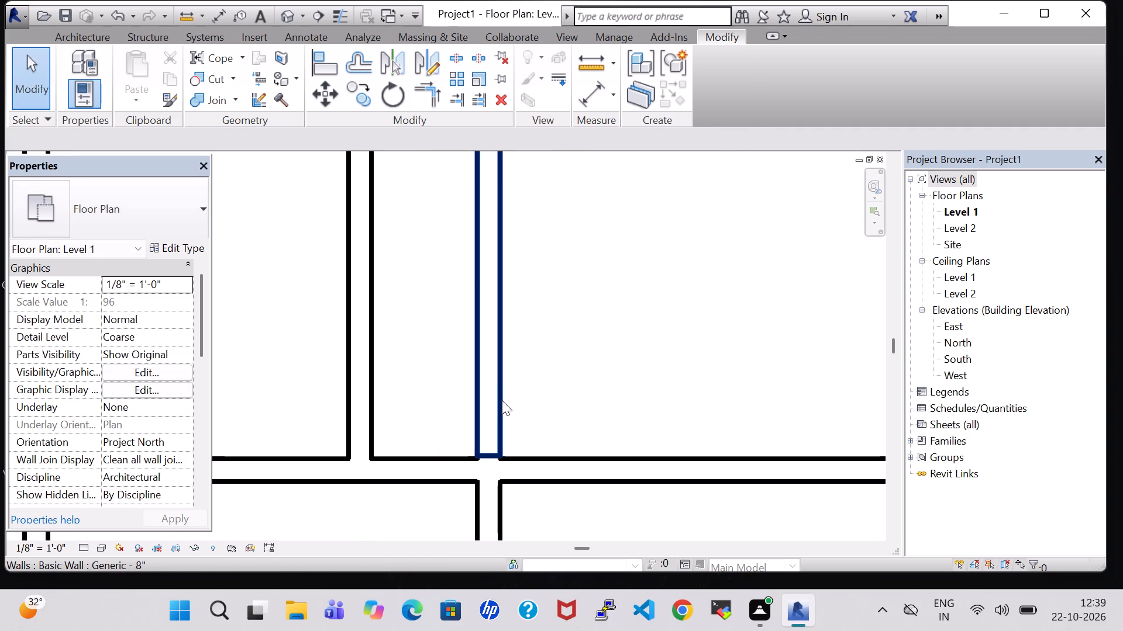
# Delete the split-off wall segment in the middle row and the leftover stub at the first east-west interior wall.
pyautogui.click(502, 400)
pyautogui.press('Delete')
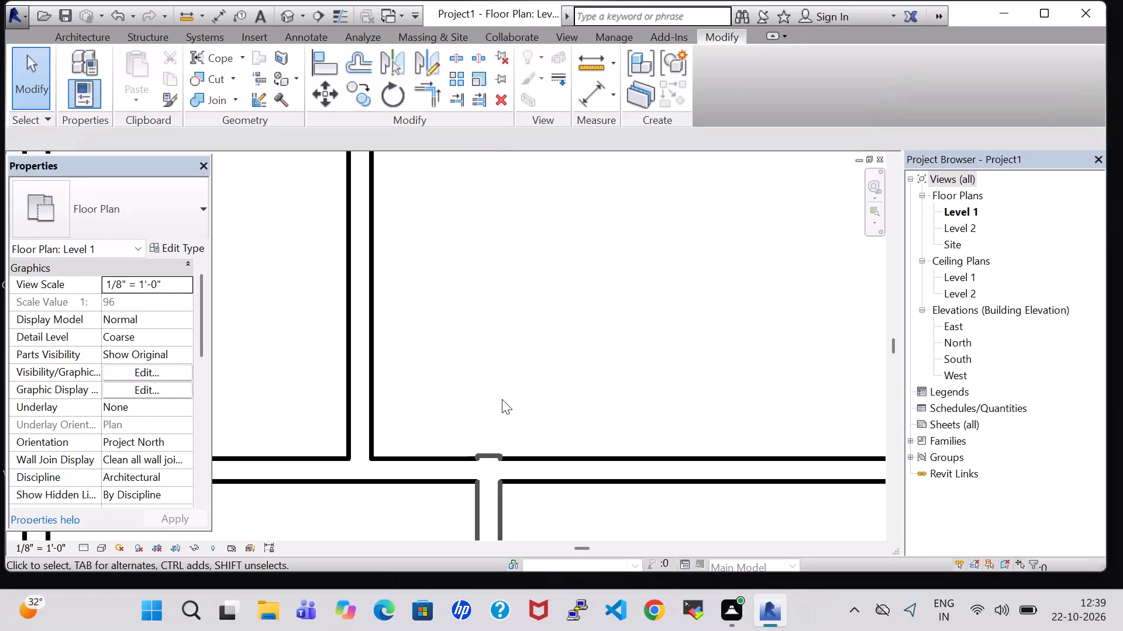
pyautogui.scroll(-4, 502, 399)
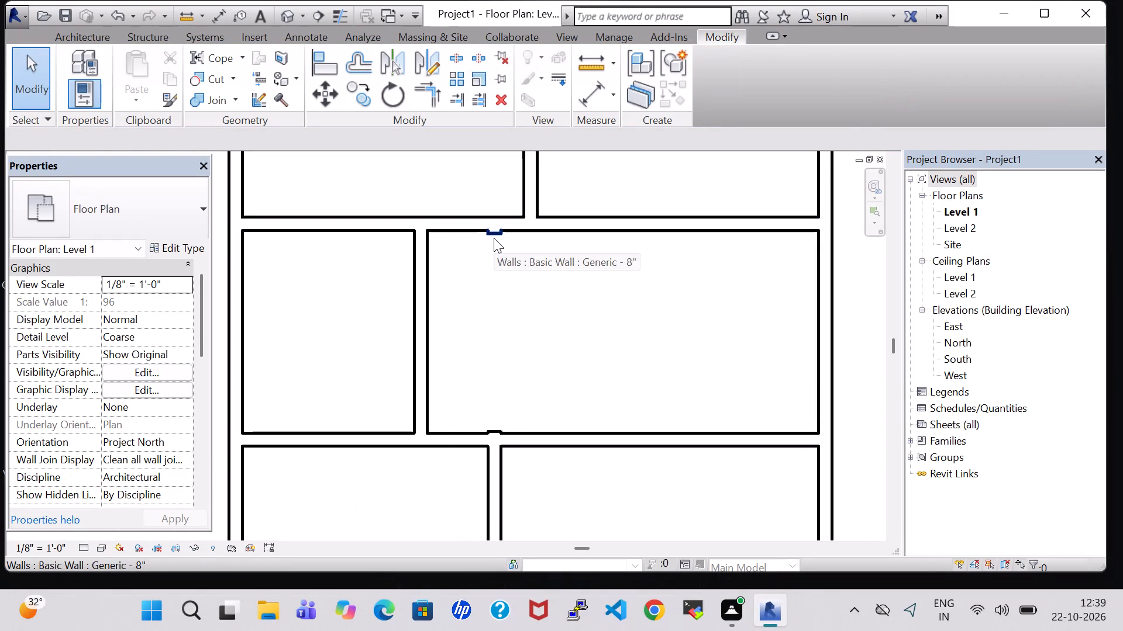
pyautogui.click(494, 238)
pyautogui.press('Delete')
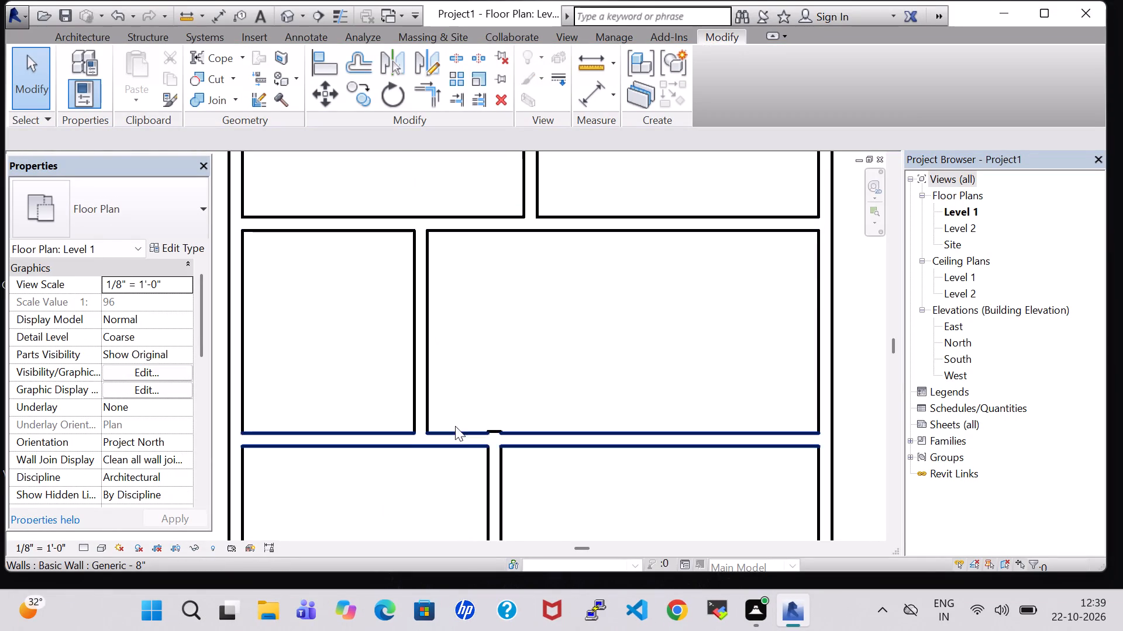
pyautogui.press('Down')
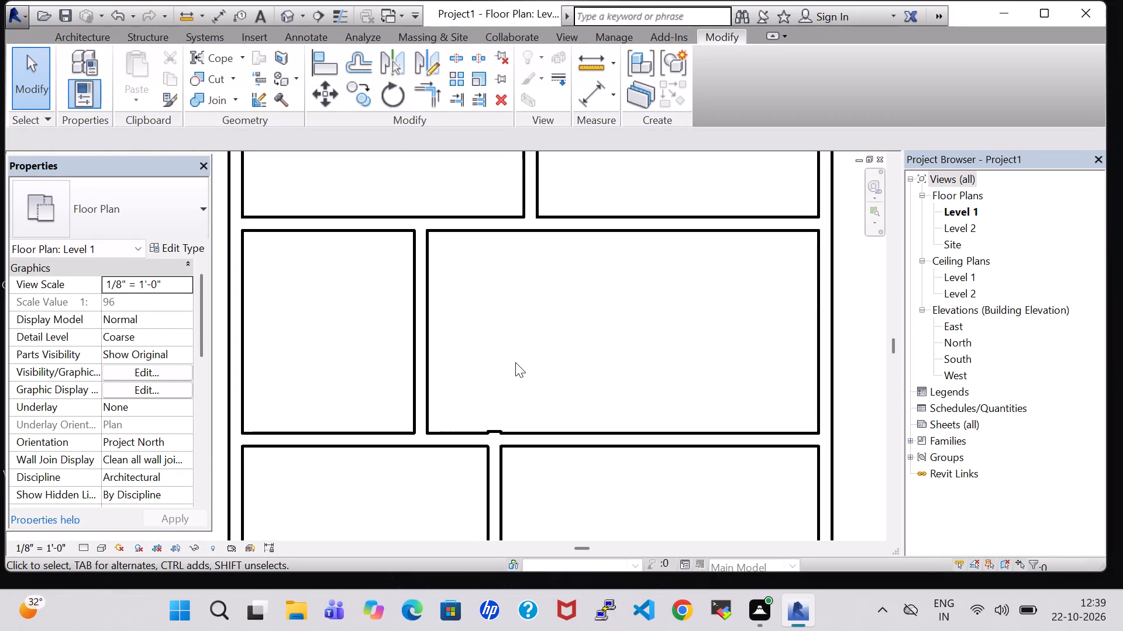
# Nudge the remaining lower north-south wall south so its stub no longer protrudes past the second east-west interior wall.
pyautogui.click(494, 433)
pyautogui.press('Down')
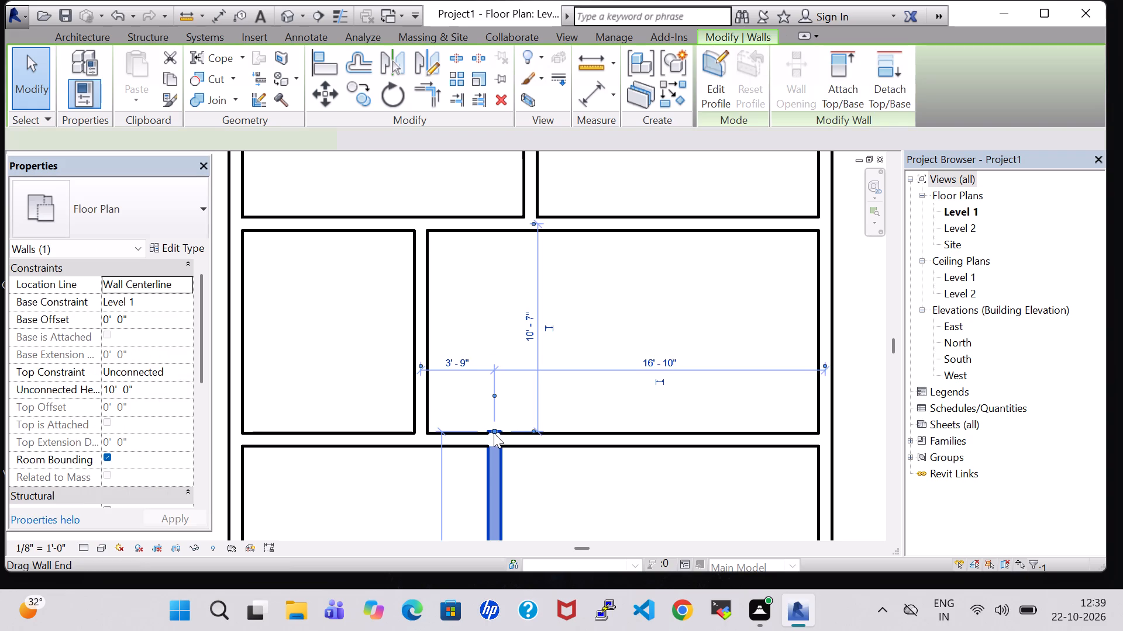
pyautogui.click(526, 334)
pyautogui.scroll(-2, 526, 334)
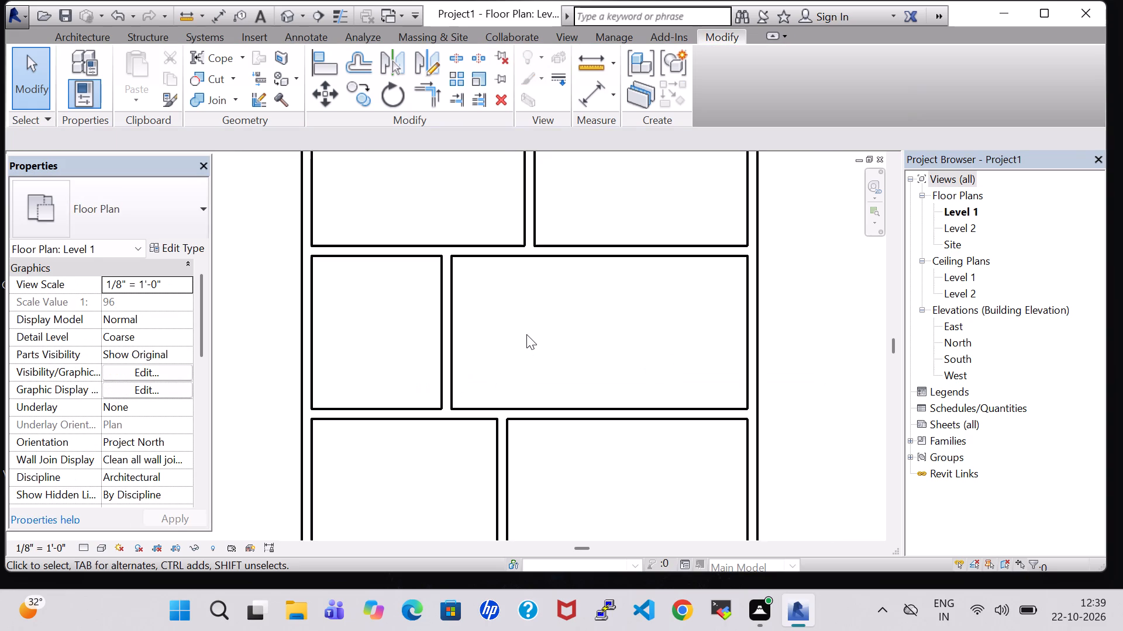
pyautogui.scroll(-2, 526, 338)
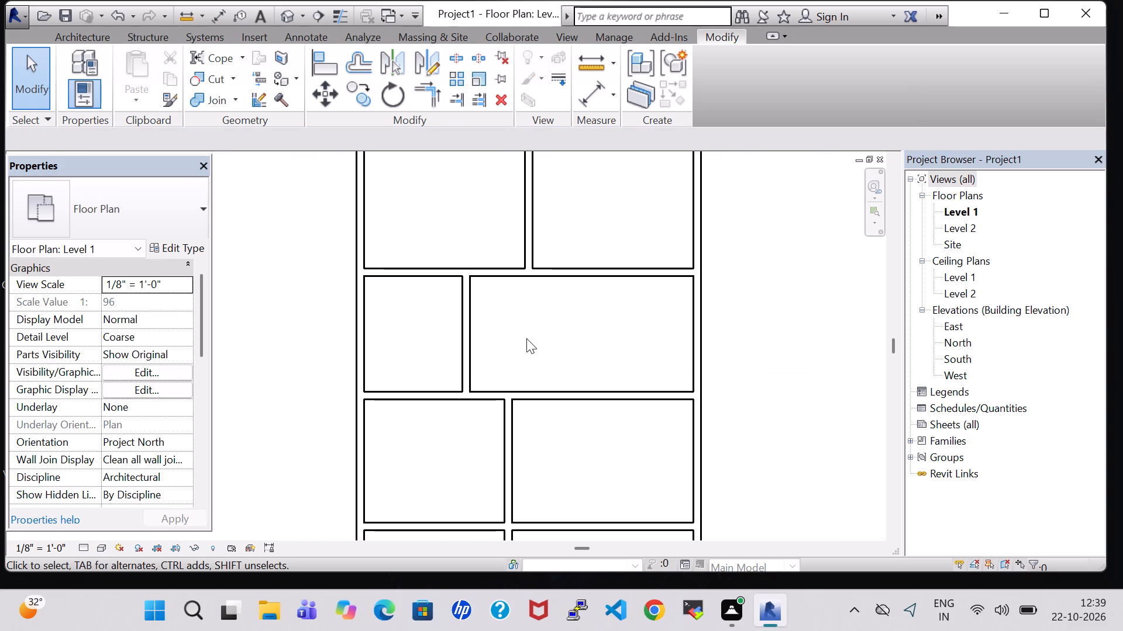
# Draw a 10-foot-high east-west wall about 9'-5" long from the midpoint of the middle row's north-south wall to the west wall.
pyautogui.click(70, 38)
pyautogui.click(73, 65)
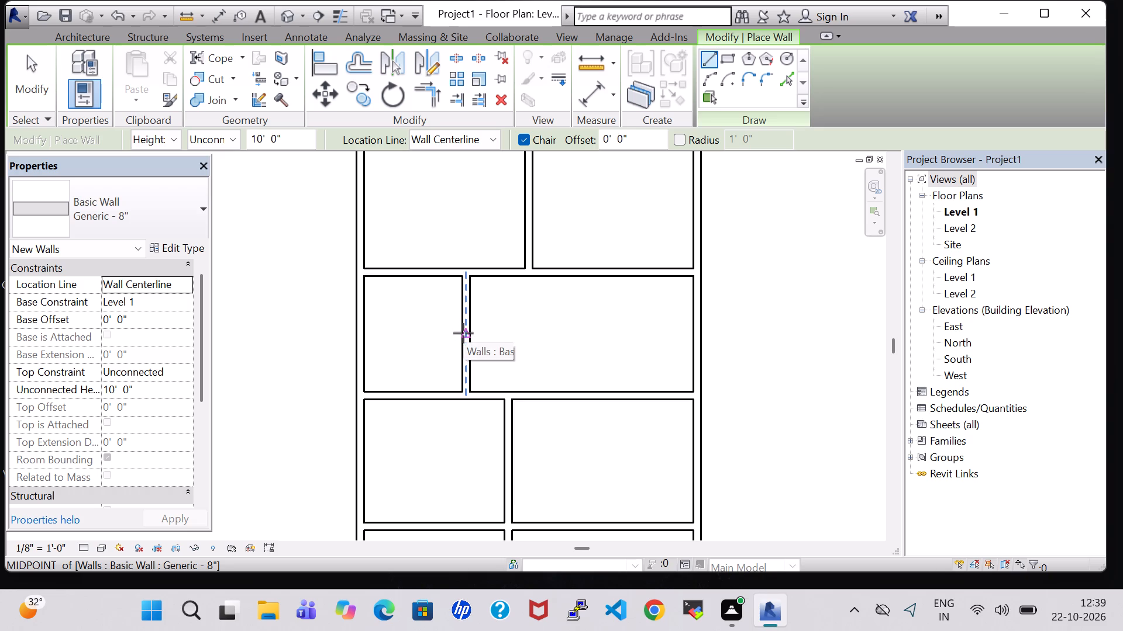
pyautogui.click(463, 333)
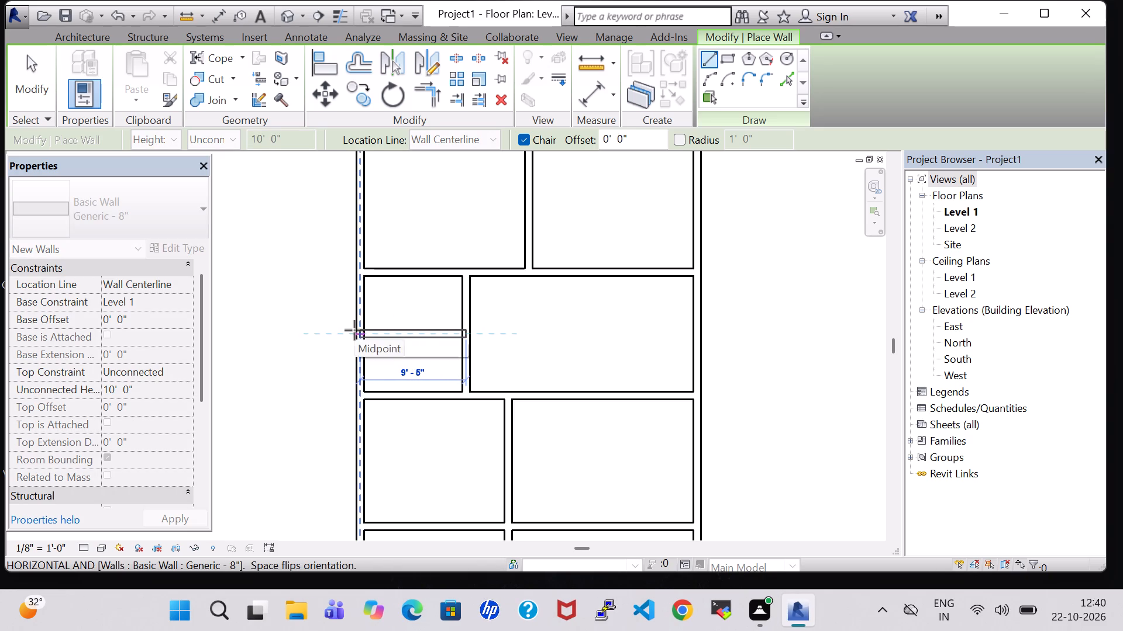
pyautogui.click(354, 330)
pyautogui.press('Escape')
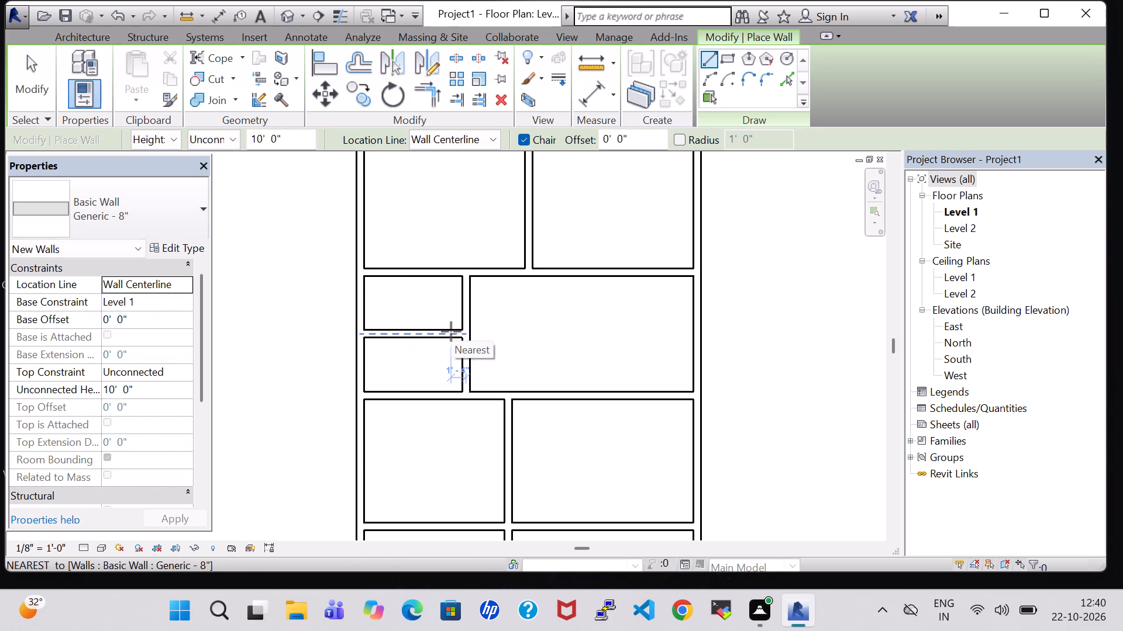
pyautogui.scroll(-3, 503, 343)
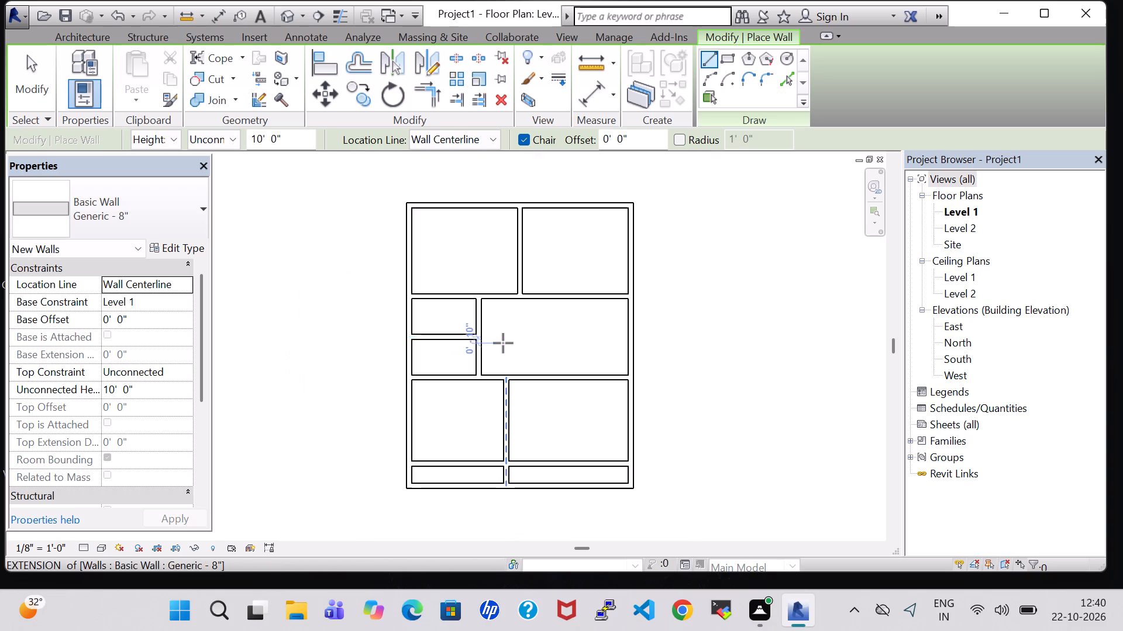
pyautogui.press('Escape')
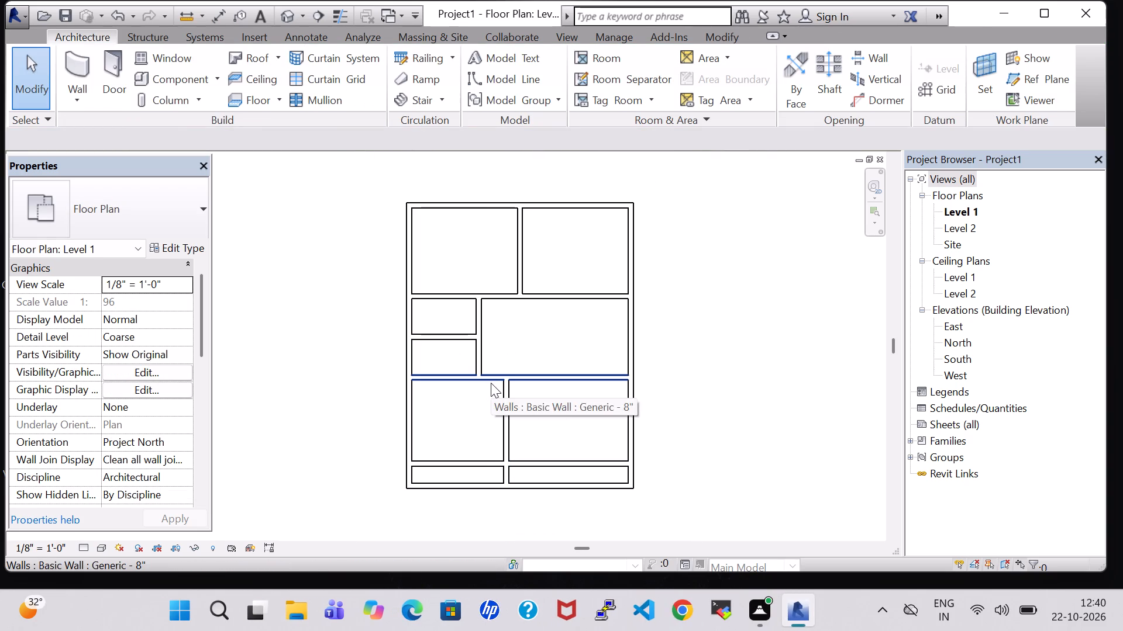
# Split the second east-west interior wall about 10'-8" from the east wall and again just inside the east wall.
pyautogui.click(722, 36)
pyautogui.click(458, 57)
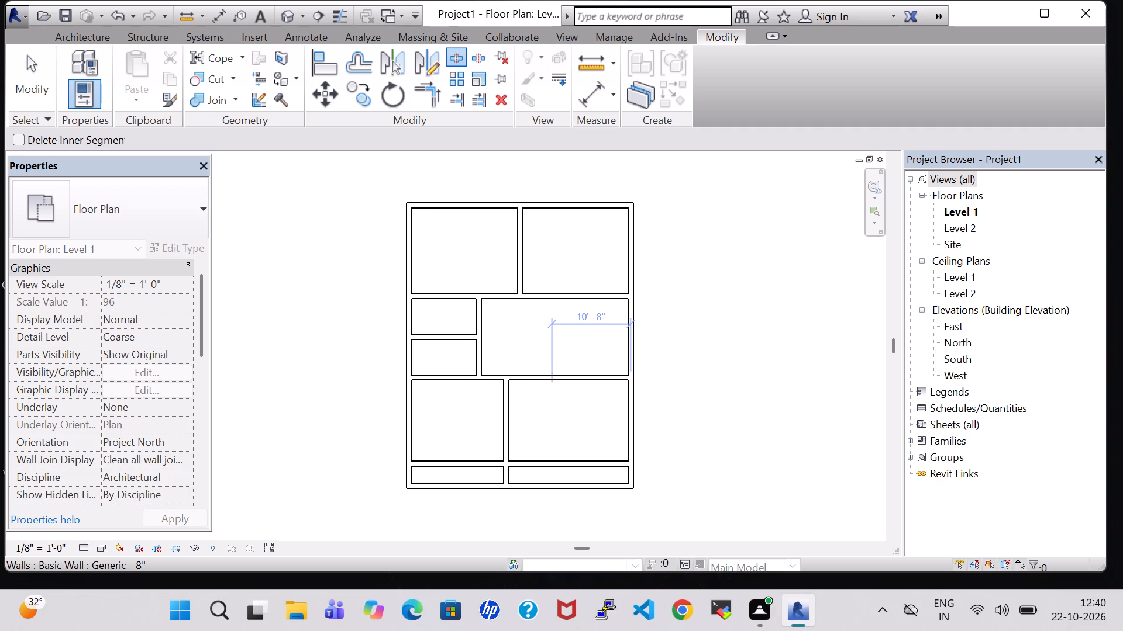
pyautogui.click(552, 375)
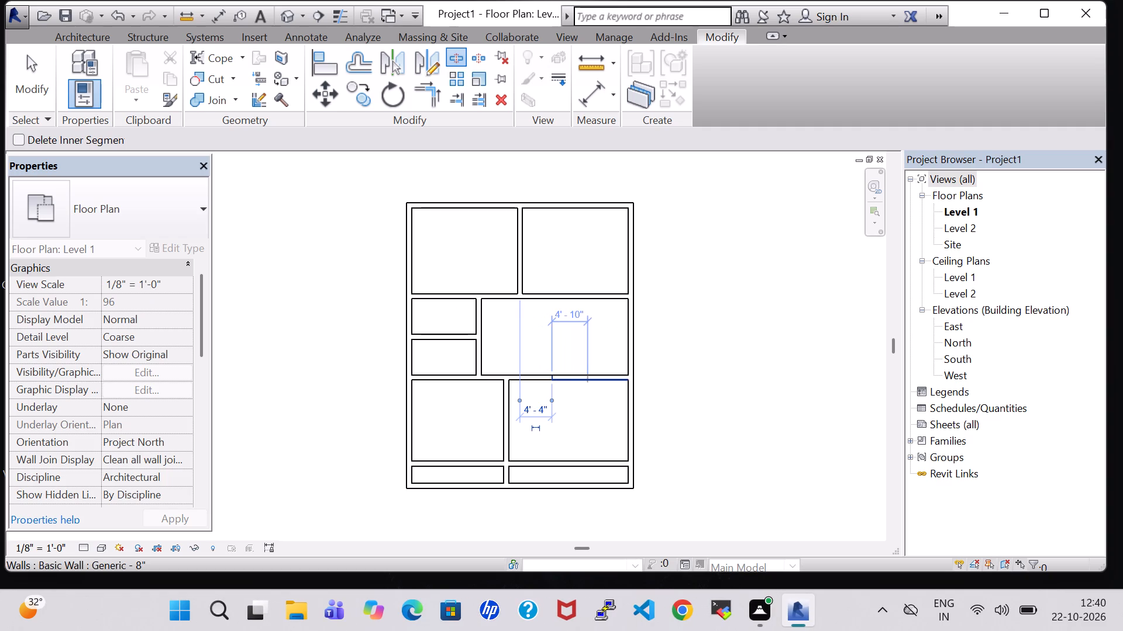
pyautogui.press('Escape')
pyautogui.scroll(8, 617, 381)
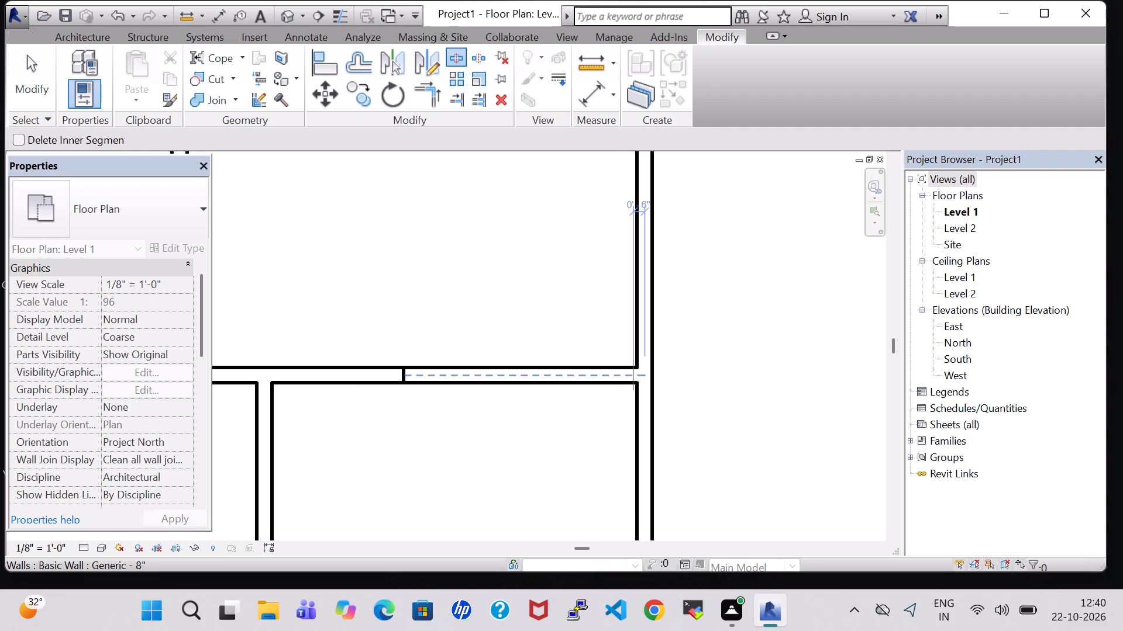
pyautogui.click(633, 375)
pyautogui.press('Escape')
pyautogui.press('Escape')
# Delete the split-off eastern segment of the second east-west interior wall and the leftover stub at the east wall.
pyautogui.click(581, 381)
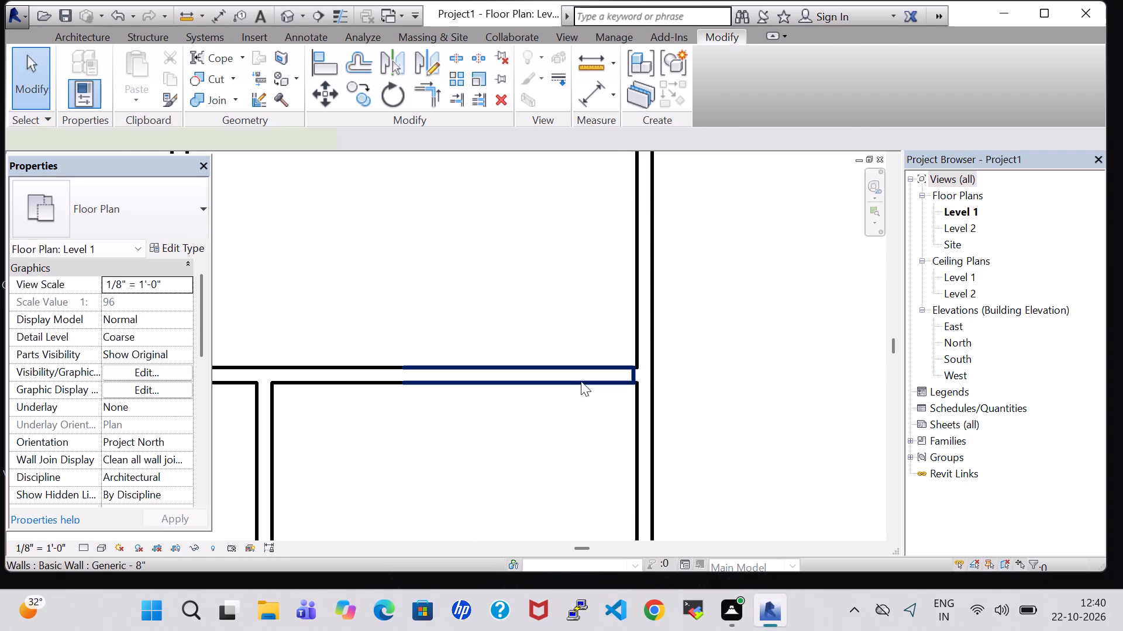
pyautogui.press('Delete')
pyautogui.click(635, 380)
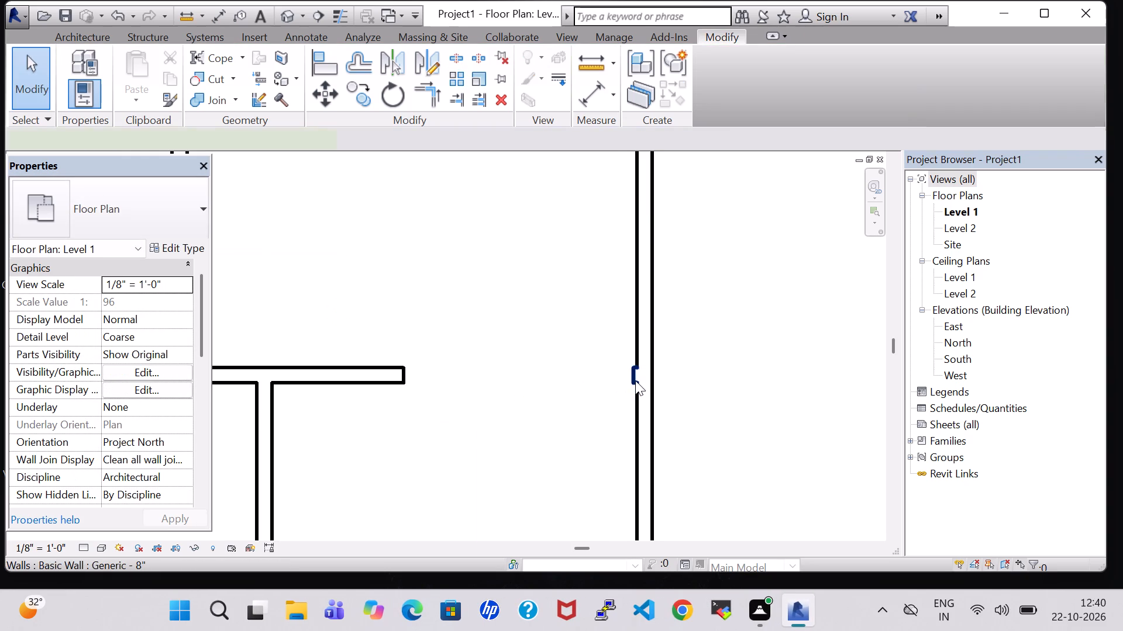
pyautogui.press('Delete')
# Split the second east-west interior wall about 1'-1" from its free east end and delete the short end piece.
pyautogui.scroll(-3, 646, 382)
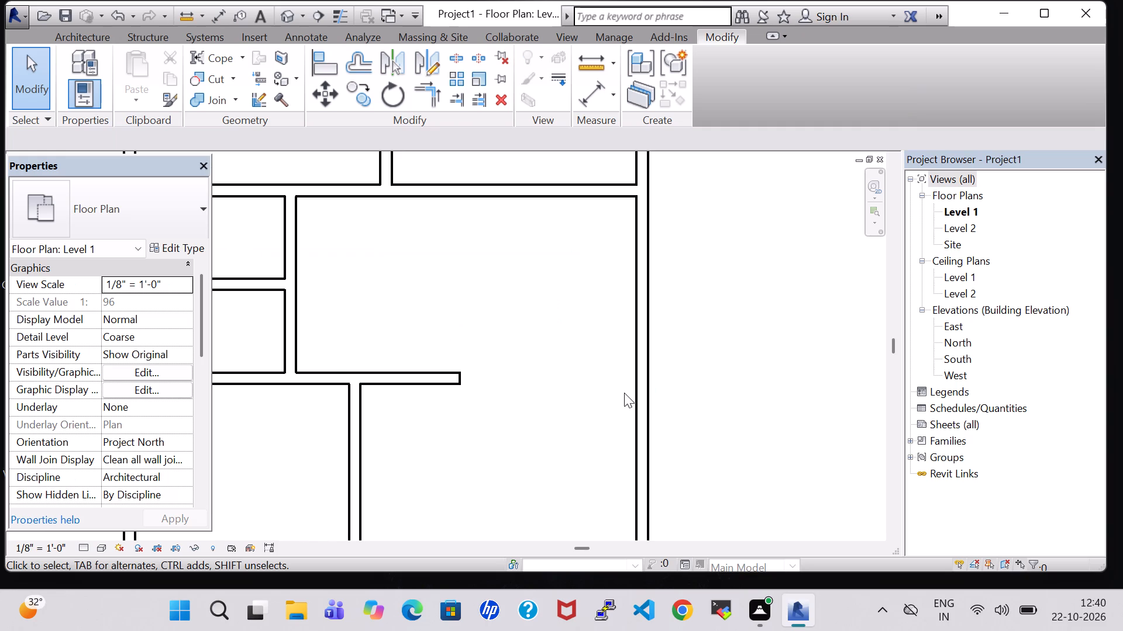
pyautogui.scroll(-1, 623, 396)
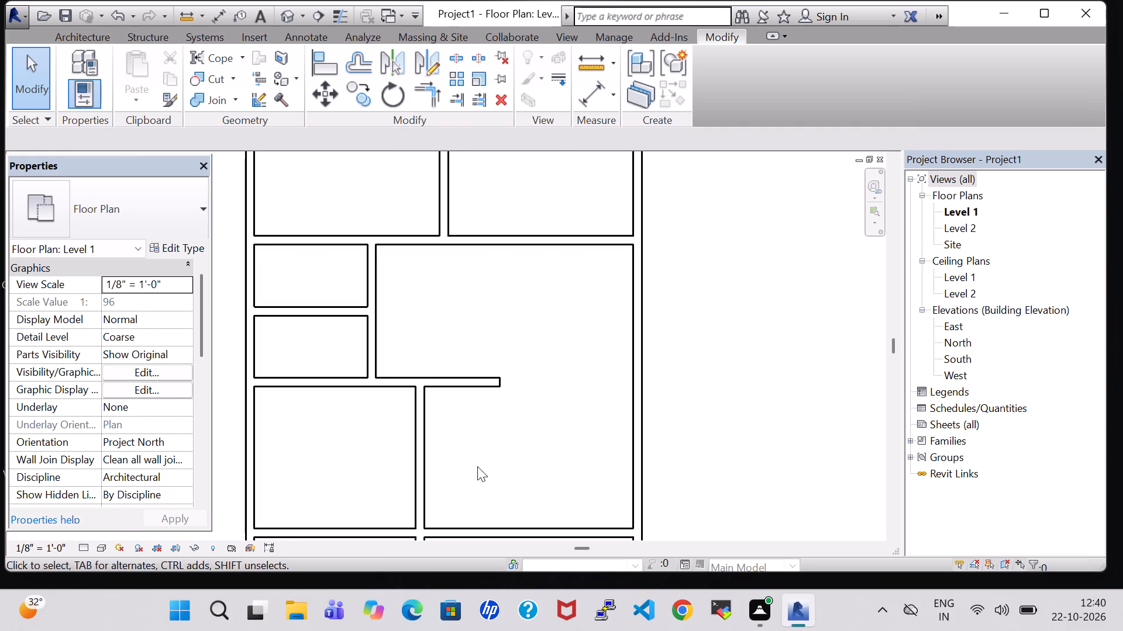
pyautogui.click(463, 56)
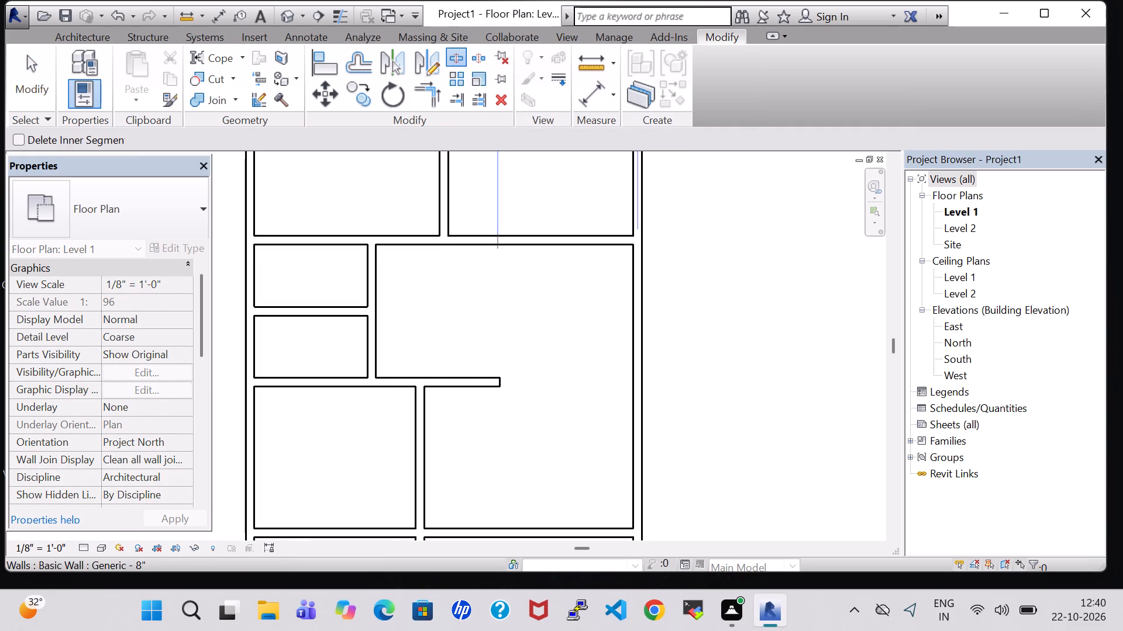
pyautogui.click(486, 381)
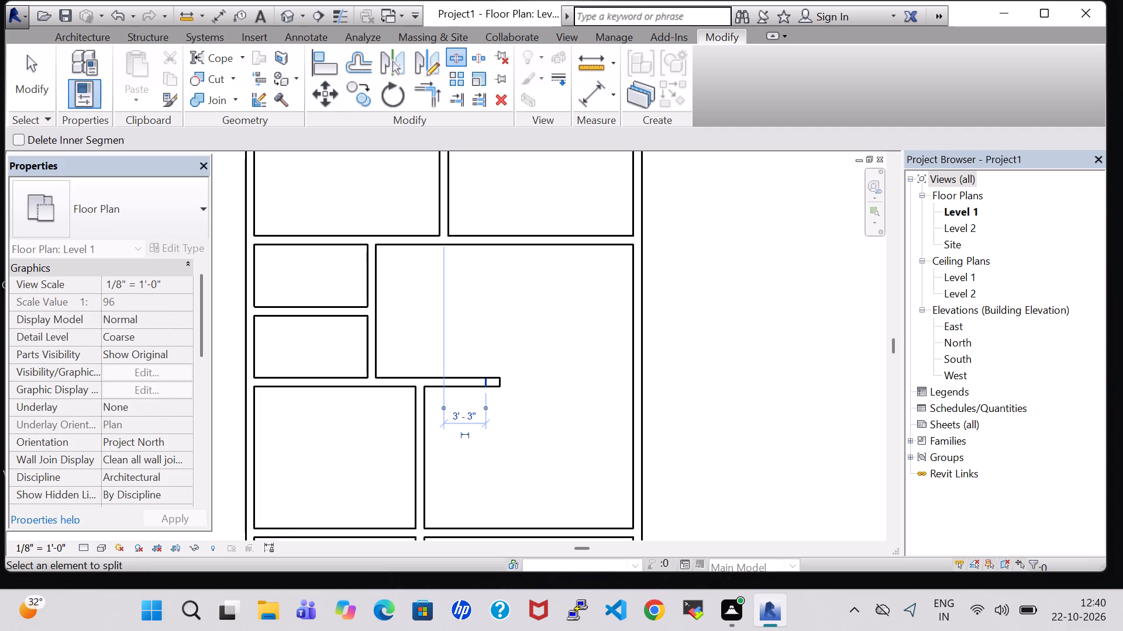
pyautogui.press('Escape')
pyautogui.press('Escape')
pyautogui.click(491, 380)
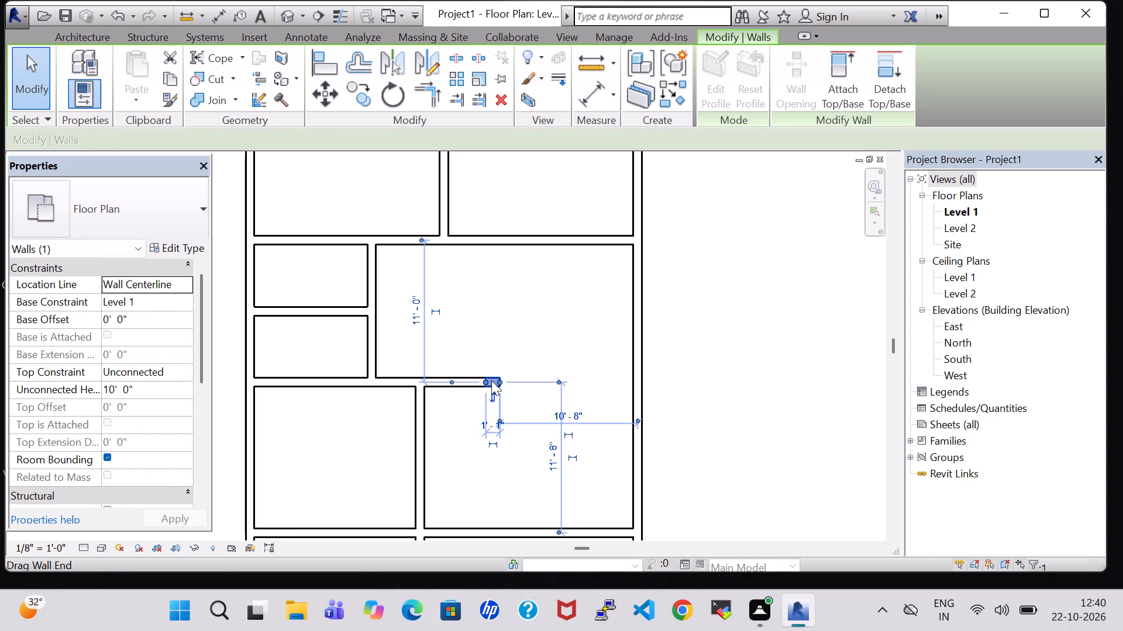
pyautogui.press('Delete')
# Draw a 10-foot-high L-shaped wall from the east wall, 5'-6" below the second east-west wall: 11'-9" west, 16'-6" north to the first east-west wall.
pyautogui.scroll(-1, 491, 380)
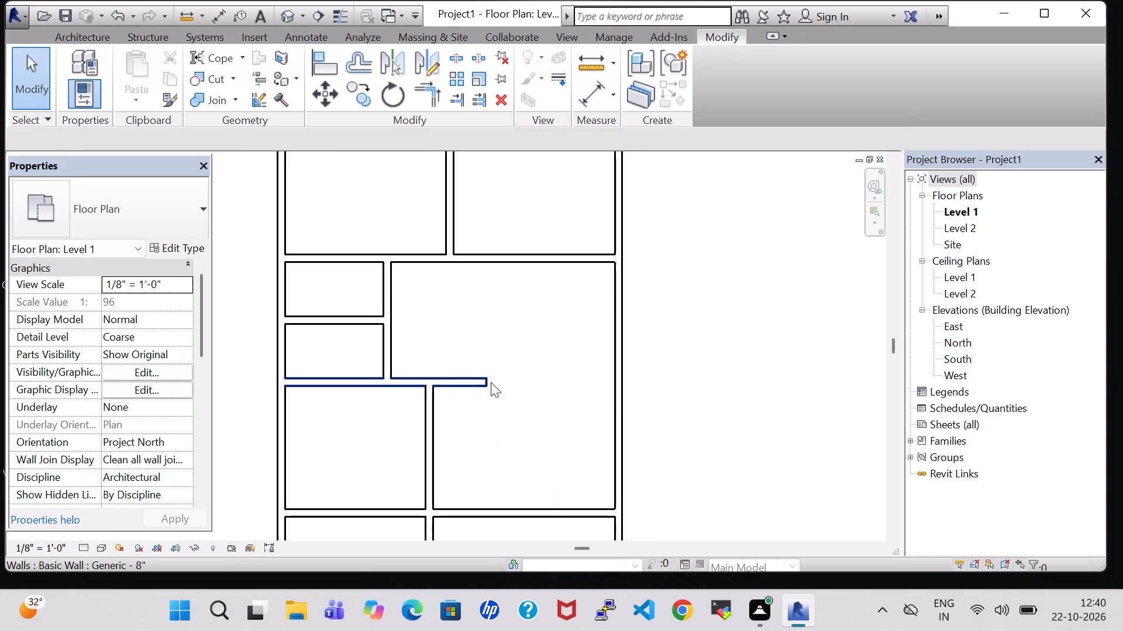
pyautogui.moveTo(613, 519); pyautogui.dragTo(595, 418, button='middle')
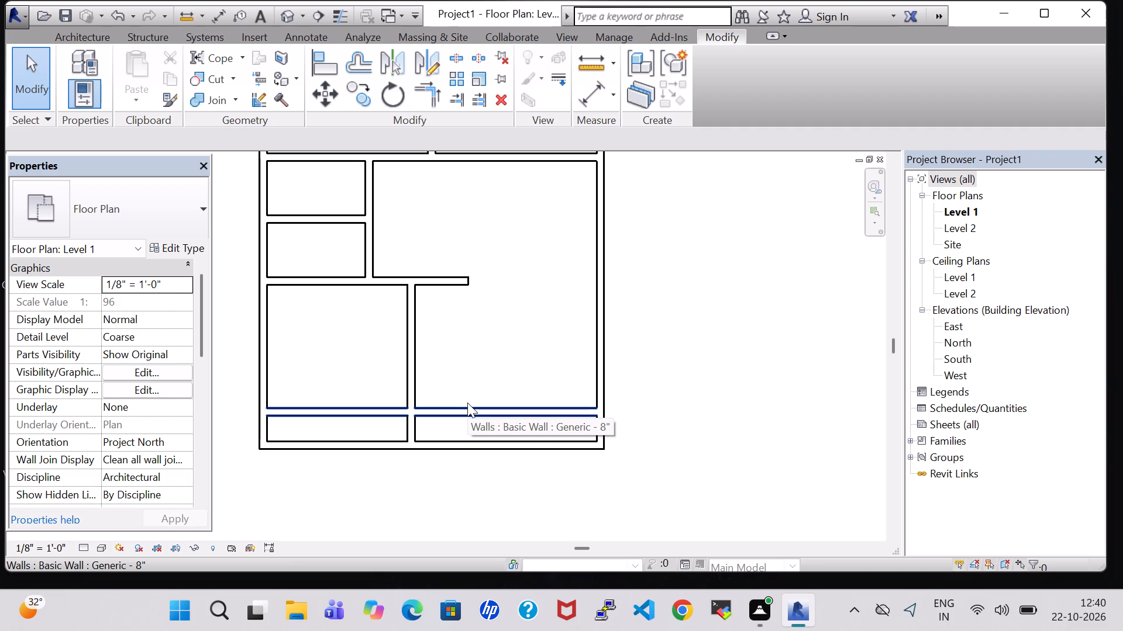
pyautogui.click(93, 41)
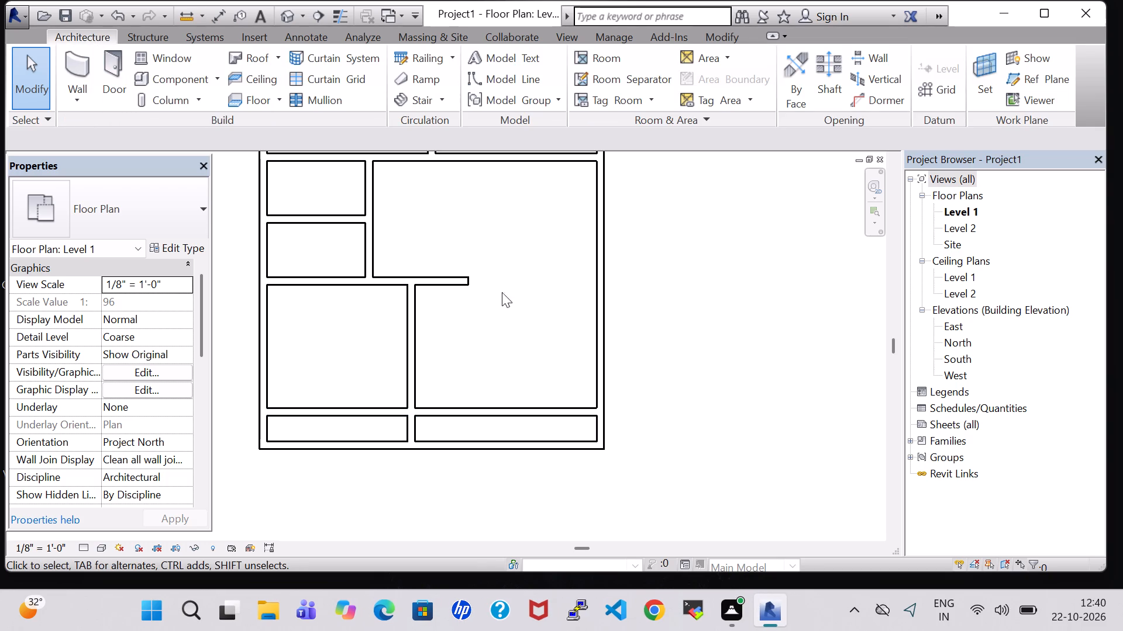
pyautogui.click(86, 54)
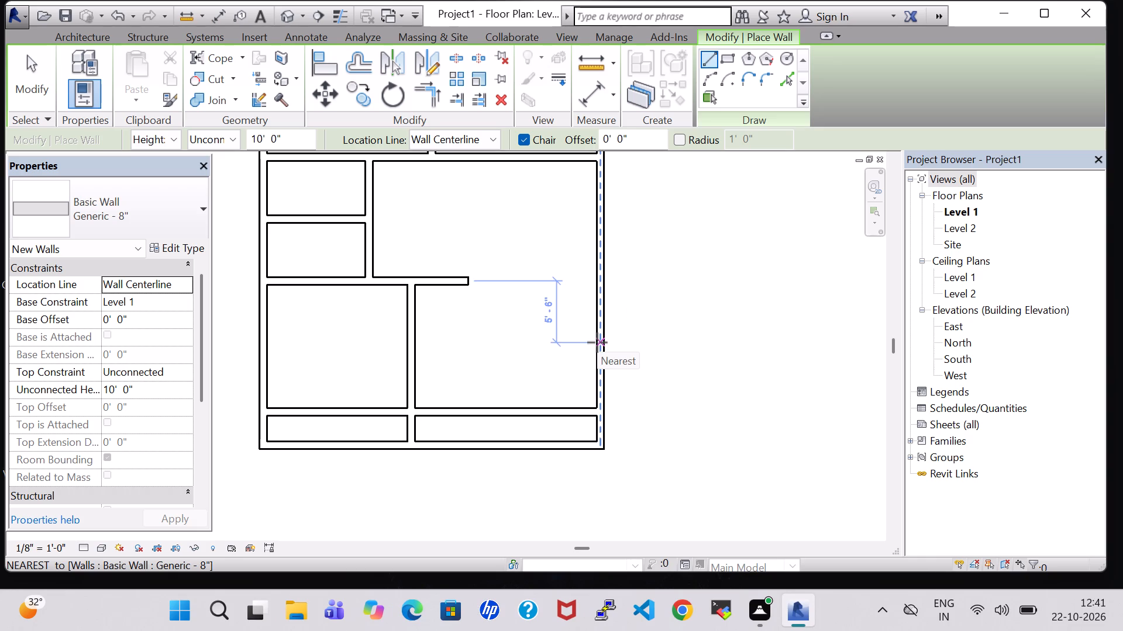
pyautogui.click(597, 342)
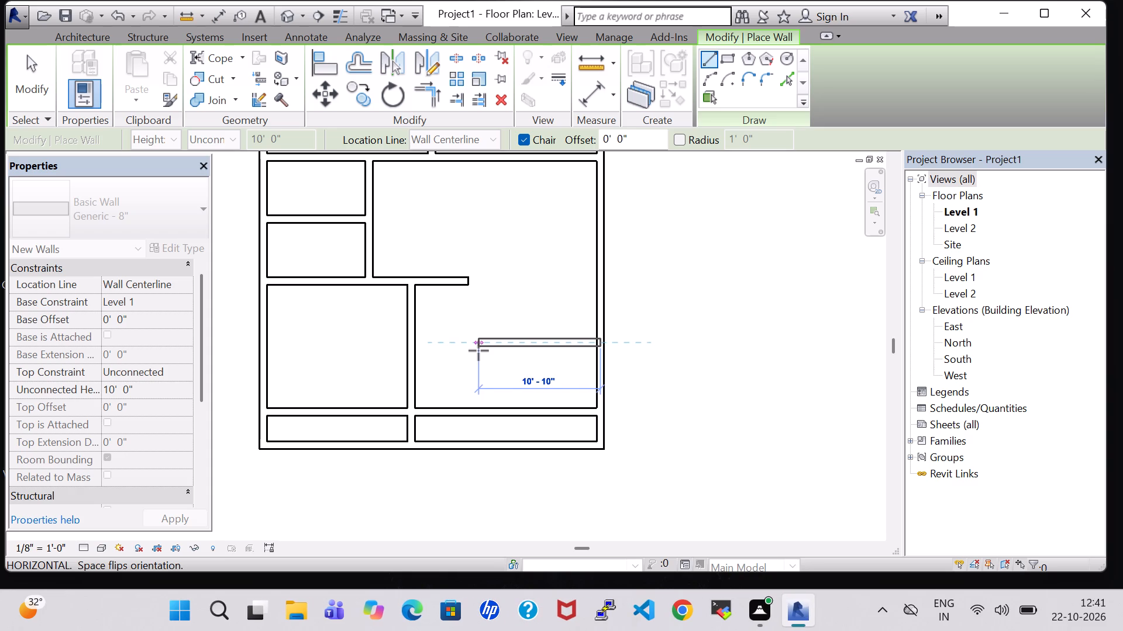
pyautogui.click(476, 351)
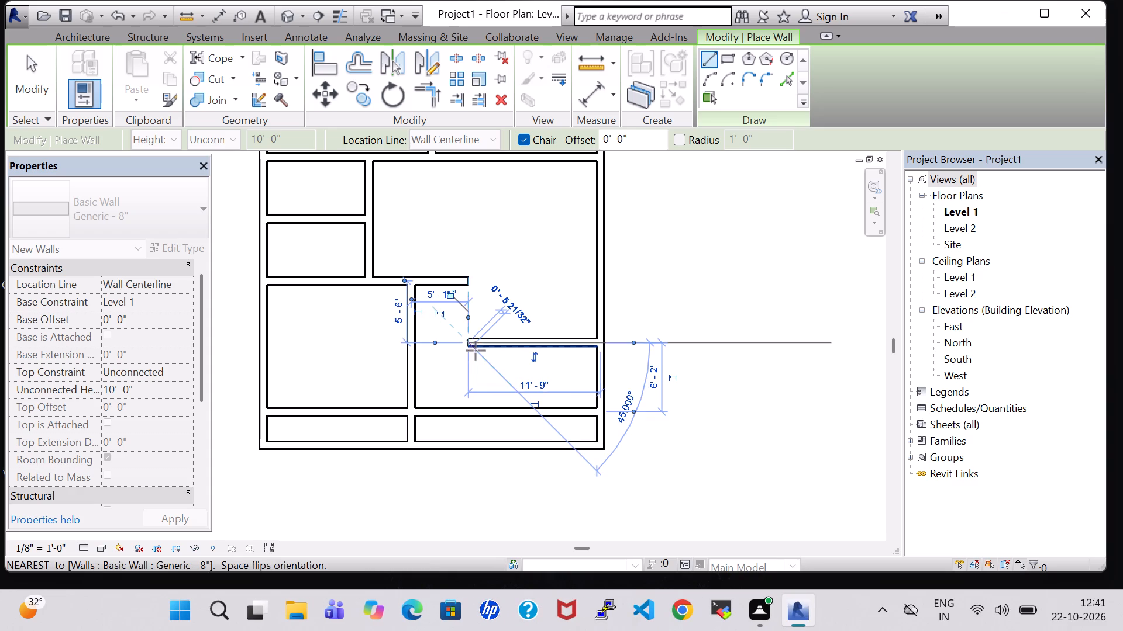
pyautogui.scroll(-2, 476, 350)
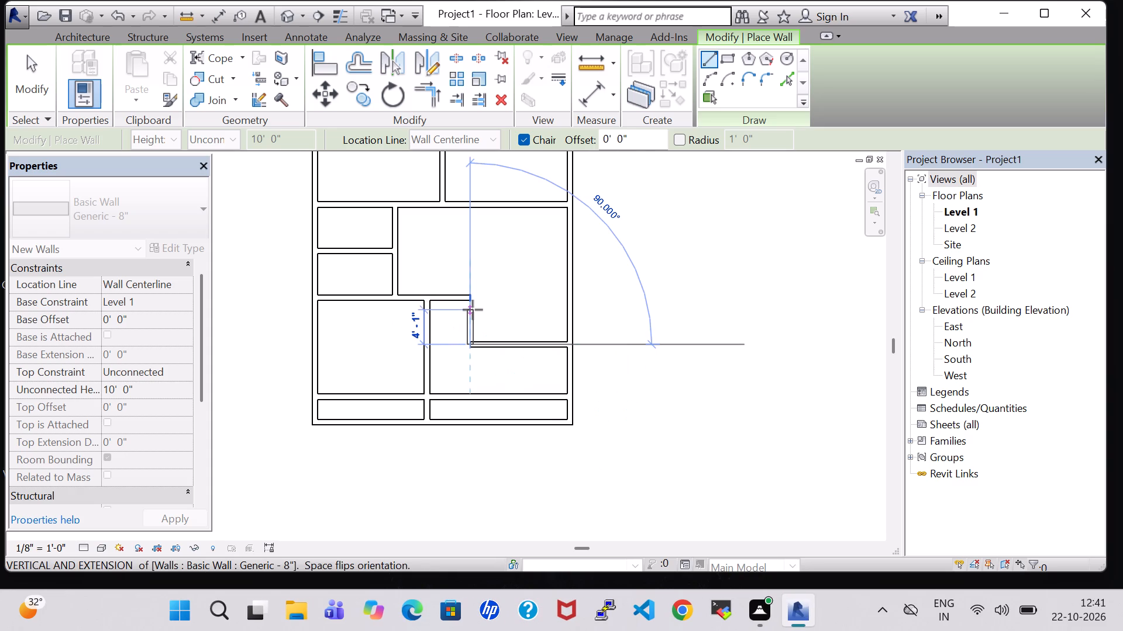
pyautogui.click(474, 207)
pyautogui.press('Escape')
pyautogui.press('Escape')
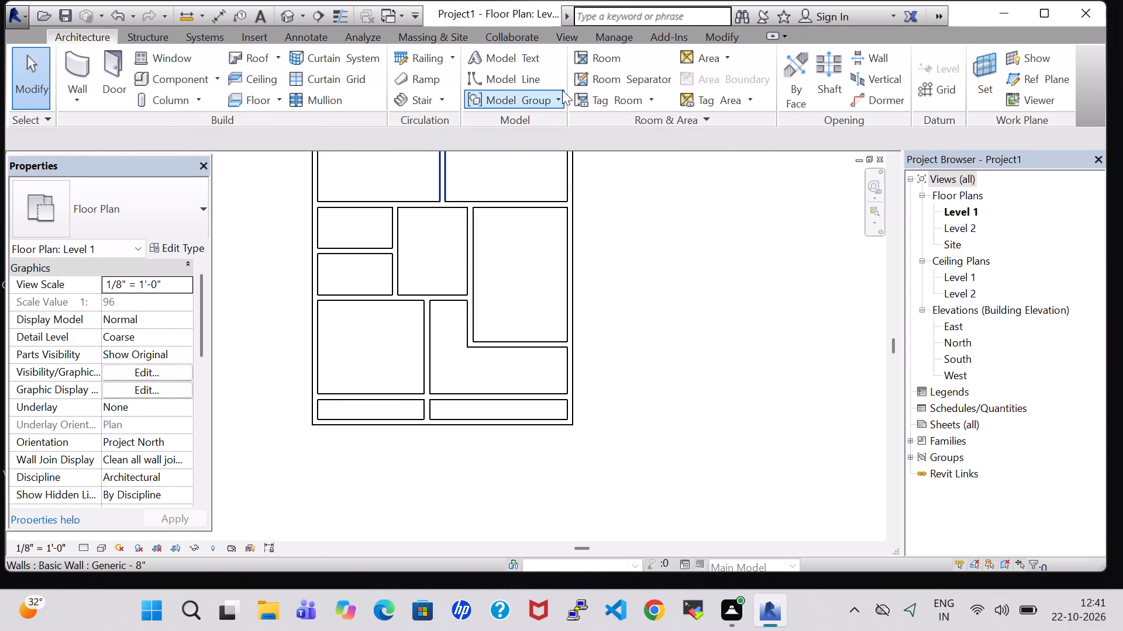
# Split the second east-west interior wall at the east face of the lower north-south wall.
pyautogui.click(713, 37)
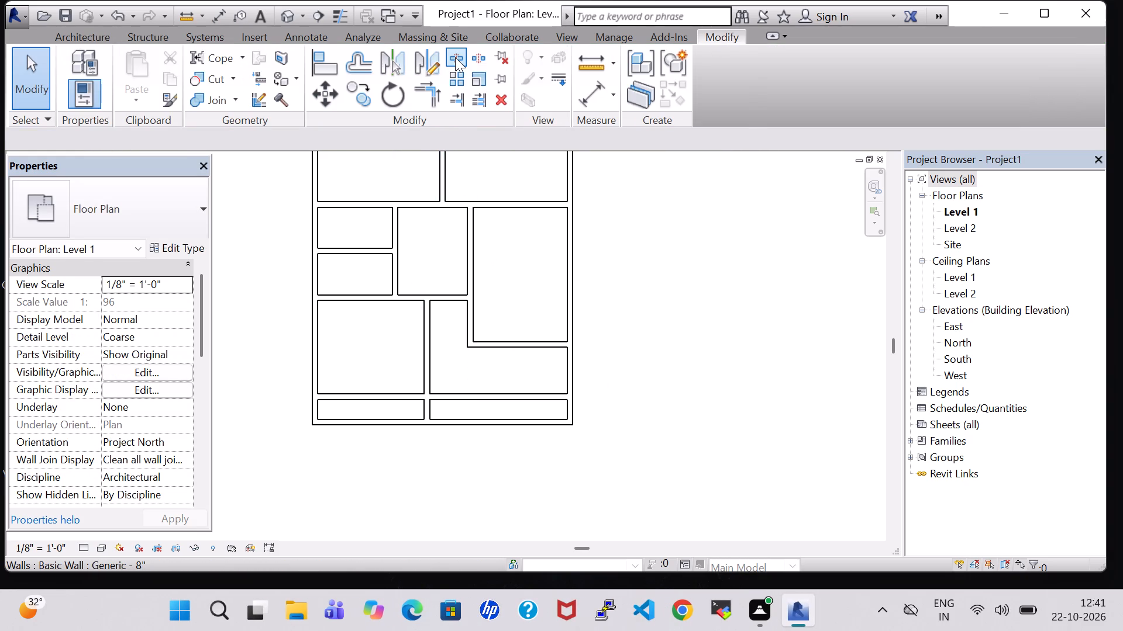
pyautogui.click(455, 57)
pyautogui.scroll(5, 449, 245)
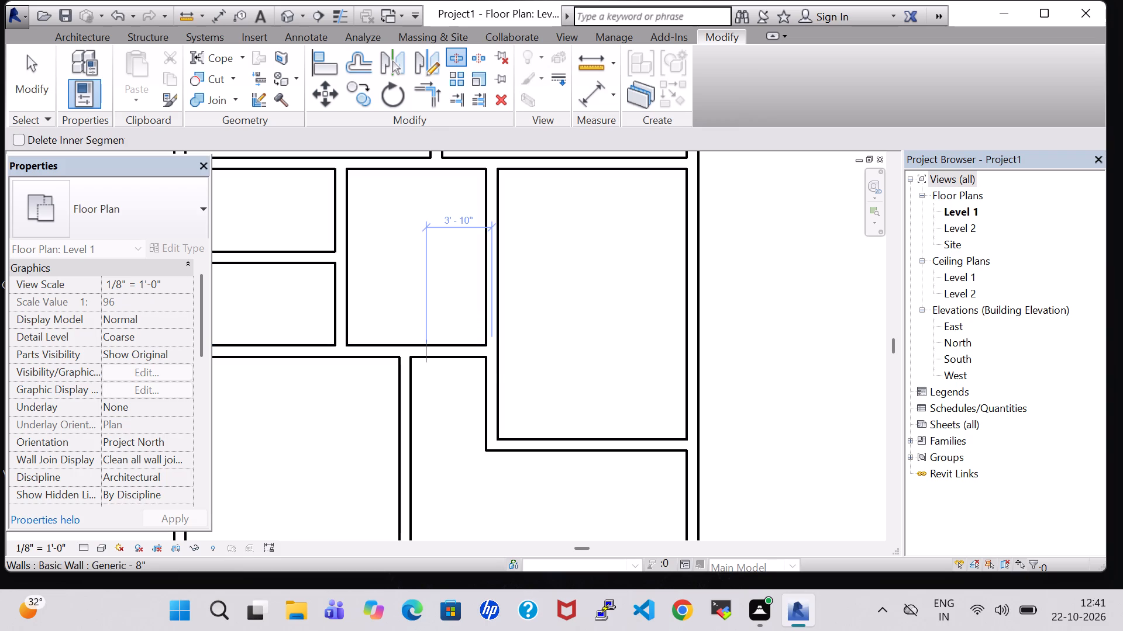
pyautogui.scroll(6, 411, 355)
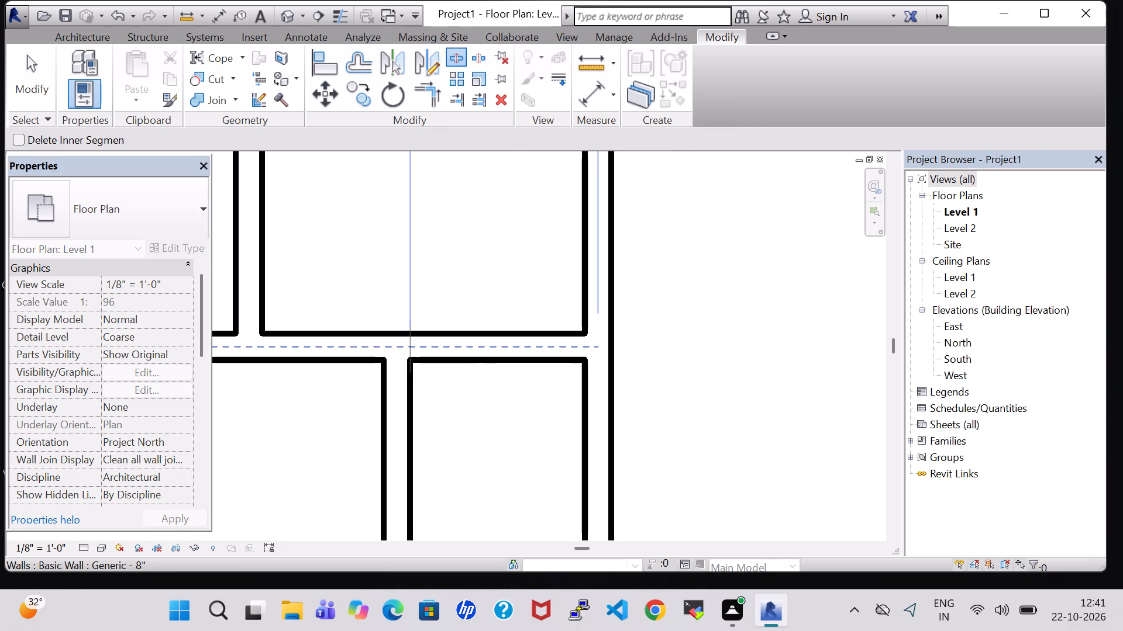
pyautogui.click(411, 351)
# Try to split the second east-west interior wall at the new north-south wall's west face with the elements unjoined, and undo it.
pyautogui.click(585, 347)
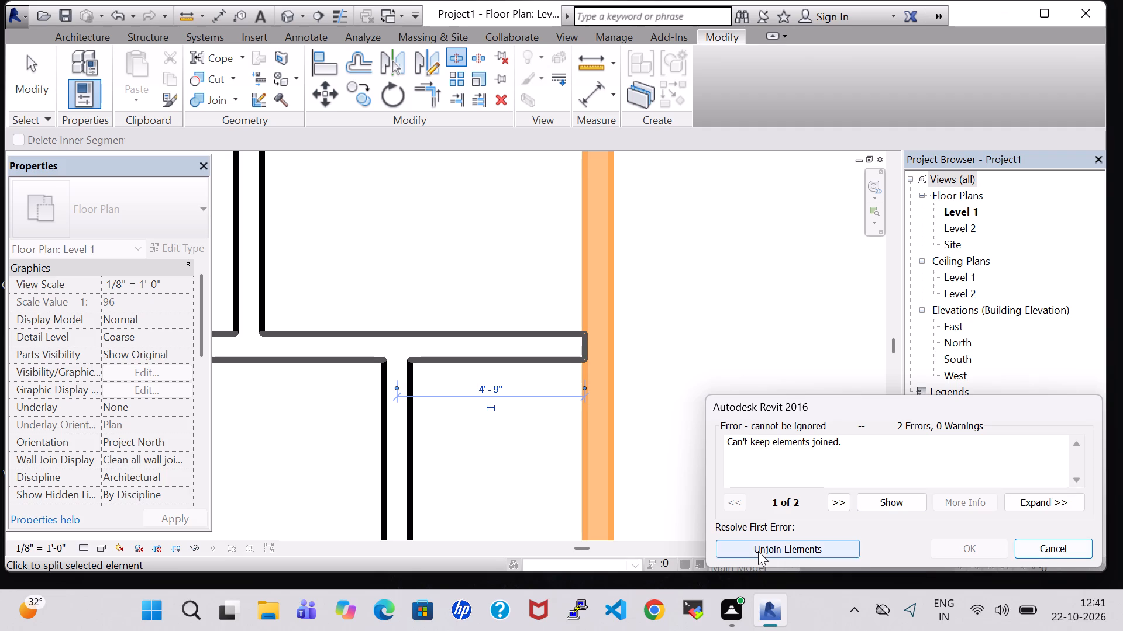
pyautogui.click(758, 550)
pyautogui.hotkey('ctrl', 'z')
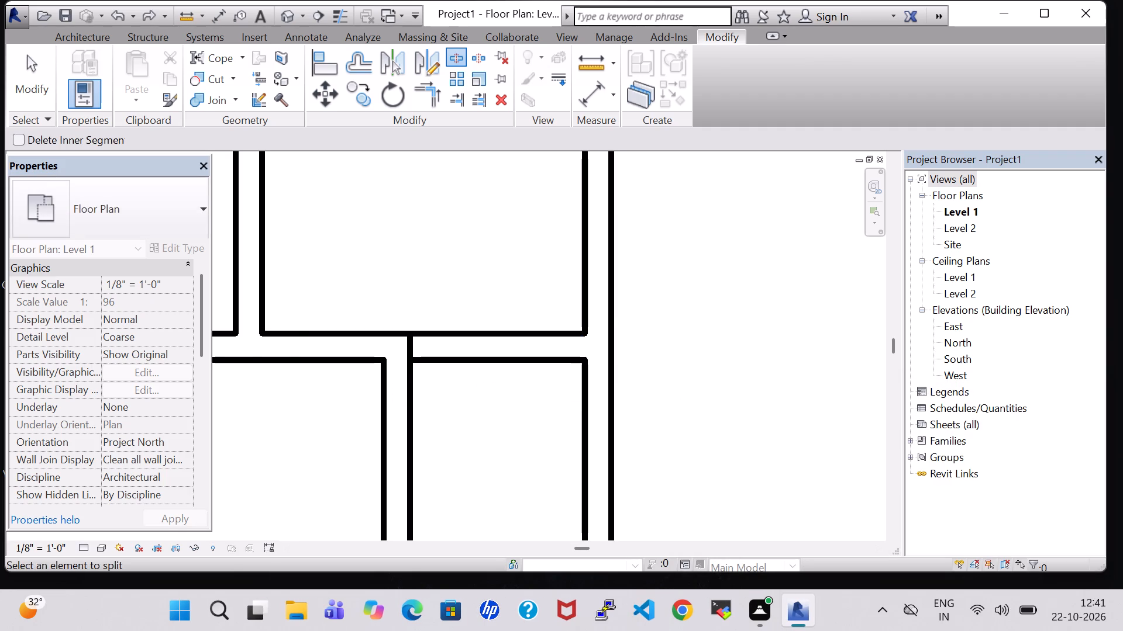
# Split the second east-west interior wall just short of the new north-south wall, and delete the cut-off segment and leftover stub.
pyautogui.click(581, 349)
pyautogui.press('Escape')
pyautogui.press('Escape')
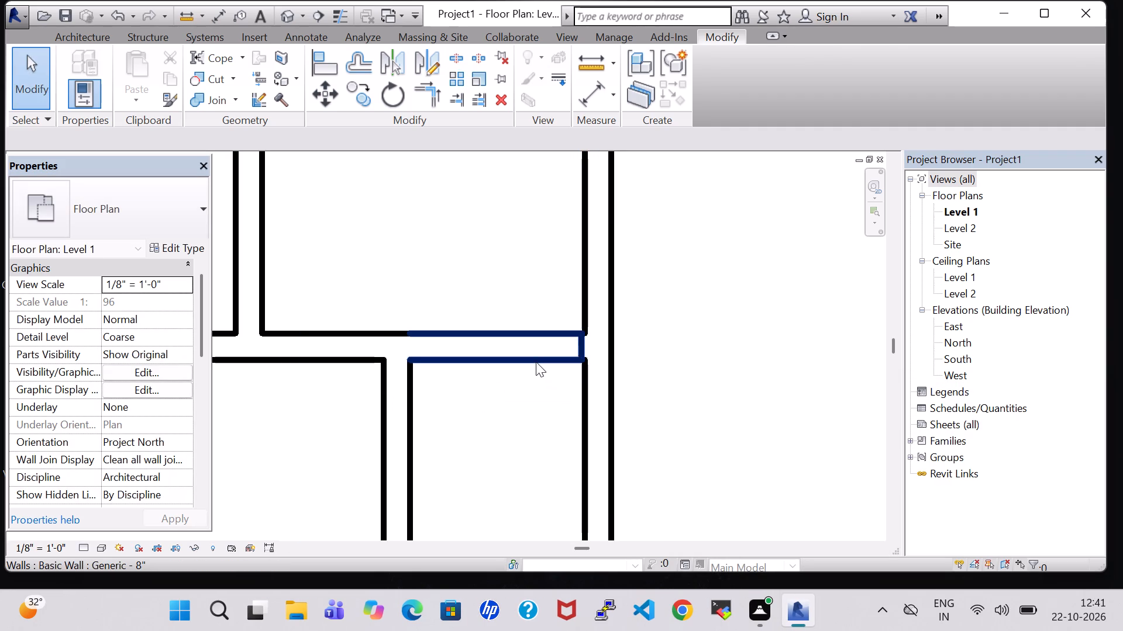
pyautogui.click(536, 360)
pyautogui.press('Delete')
pyautogui.scroll(-2, 632, 349)
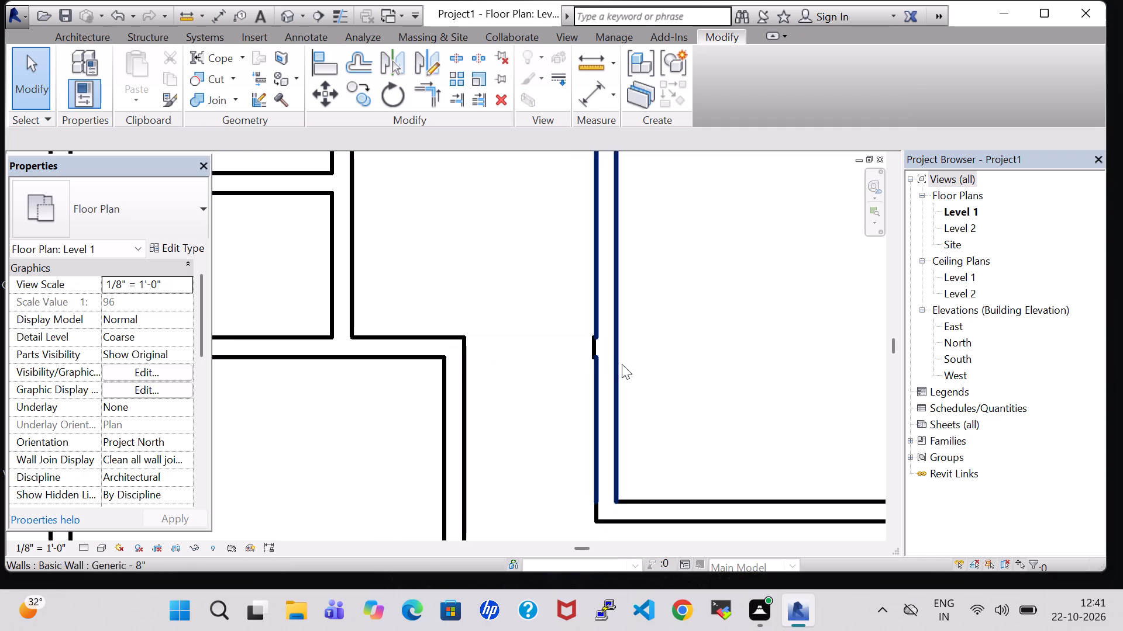
pyautogui.click(594, 346)
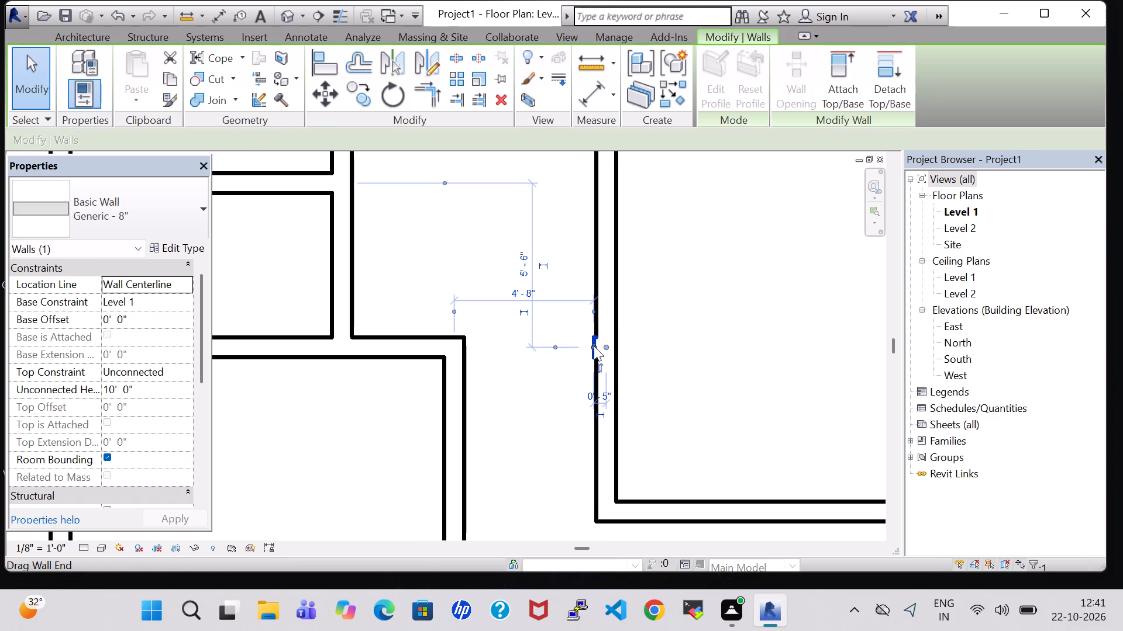
pyautogui.press('Delete')
# Split the L-shaped wall's north-south leg about 2'-4" south of the second east-west wall and just below the first east-west wall.
pyautogui.scroll(-6, 594, 346)
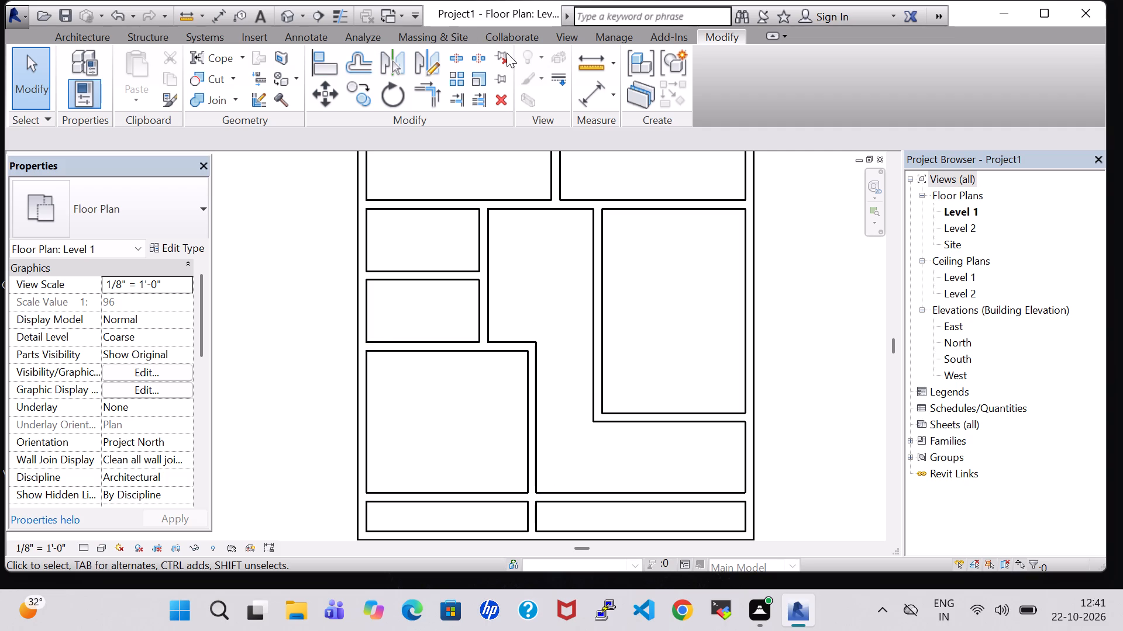
pyautogui.click(452, 58)
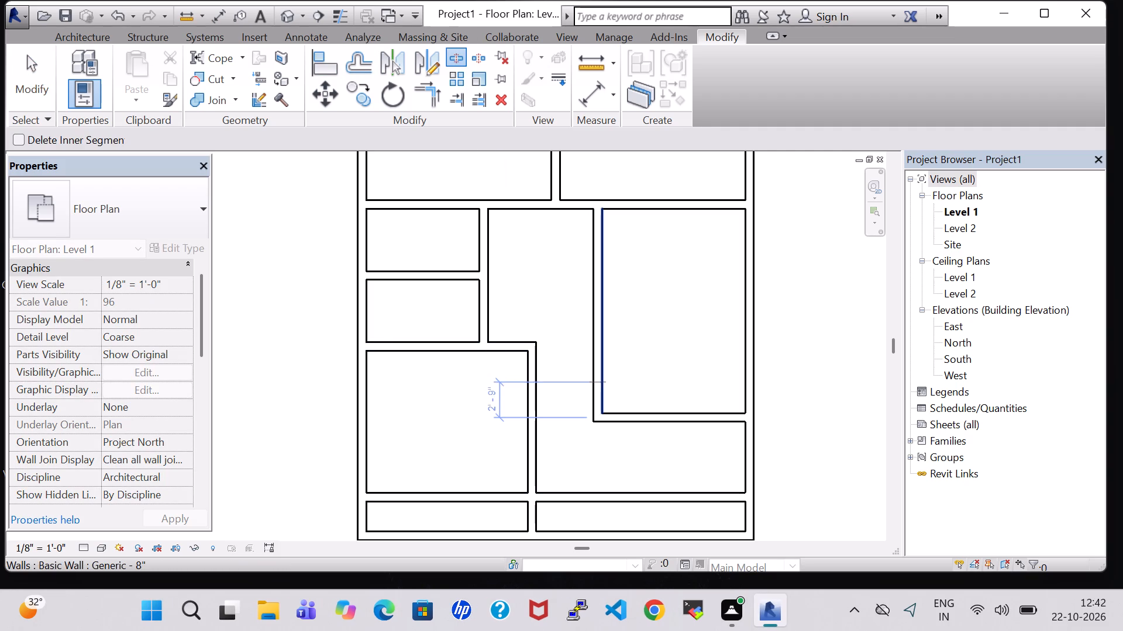
pyautogui.click(596, 377)
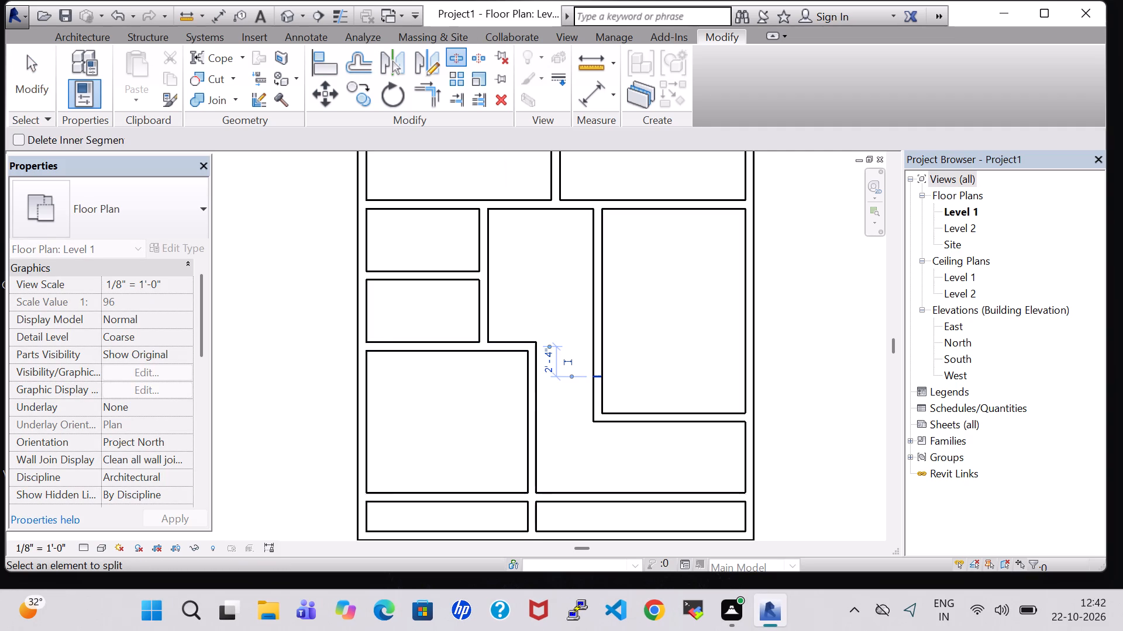
pyautogui.scroll(2, 626, 276)
pyautogui.scroll(5, 589, 195)
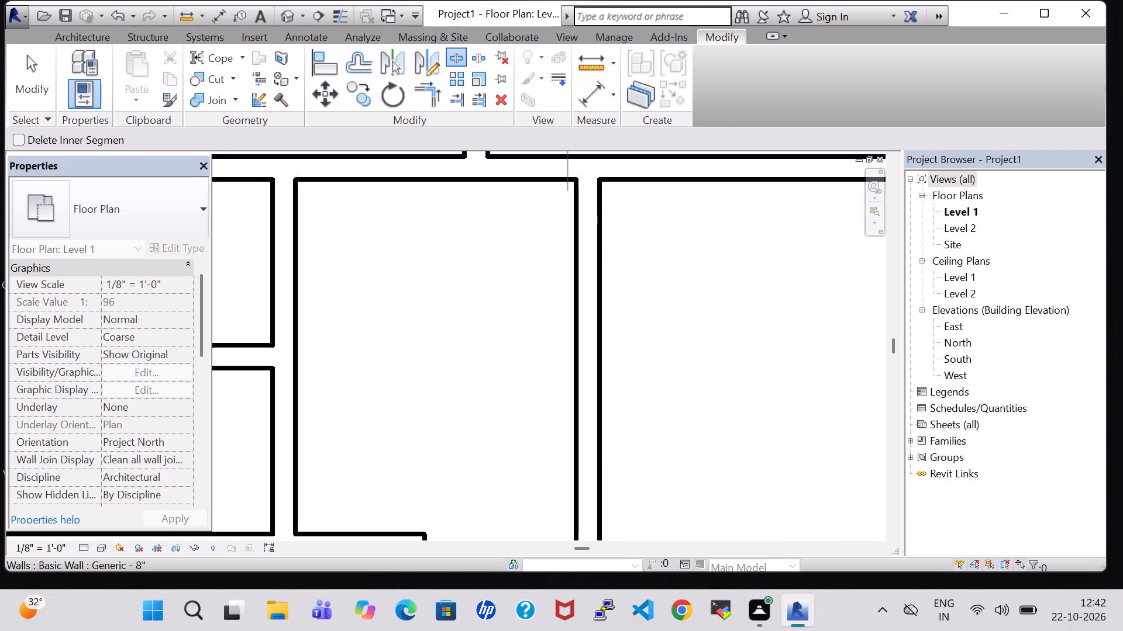
pyautogui.click(584, 183)
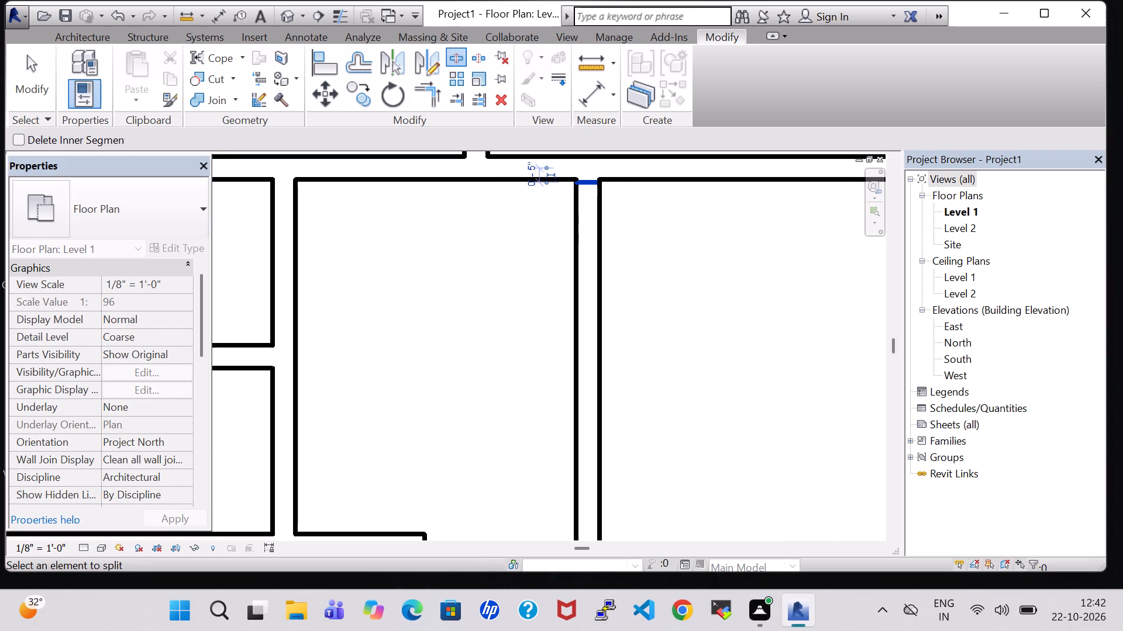
pyautogui.press('Escape')
pyautogui.press('Escape')
# Delete the cut-off middle segment of the north-south leg and the leftover stub at the first east-west wall.
pyautogui.click(593, 324)
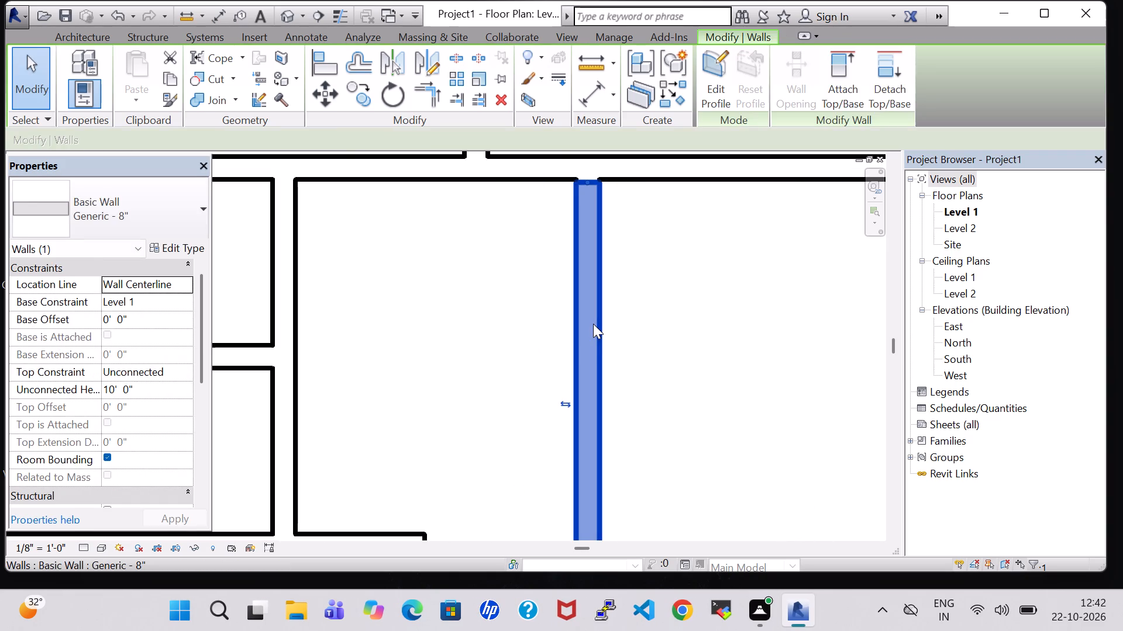
pyautogui.press('Delete')
pyautogui.scroll(-3, 593, 324)
pyautogui.click(594, 231)
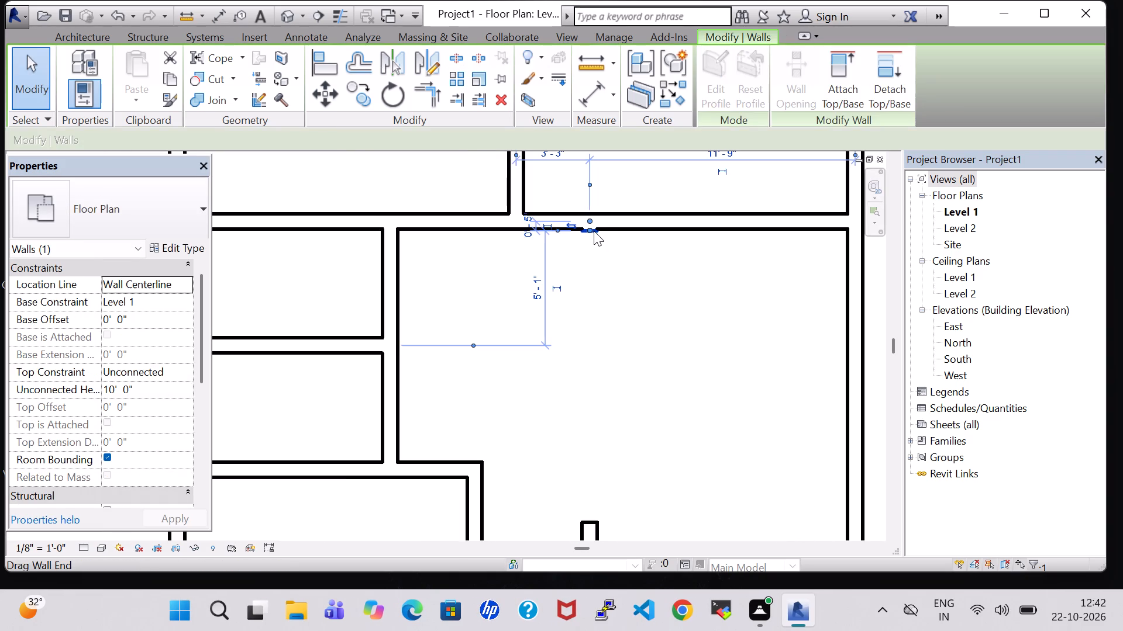
pyautogui.press('Delete')
# Extend the remaining north-south leg northward with a 10-foot-high Generic - 8" wall, making the leg about 4'-3" long.
pyautogui.scroll(-2, 594, 231)
pyautogui.scroll(-1, 592, 323)
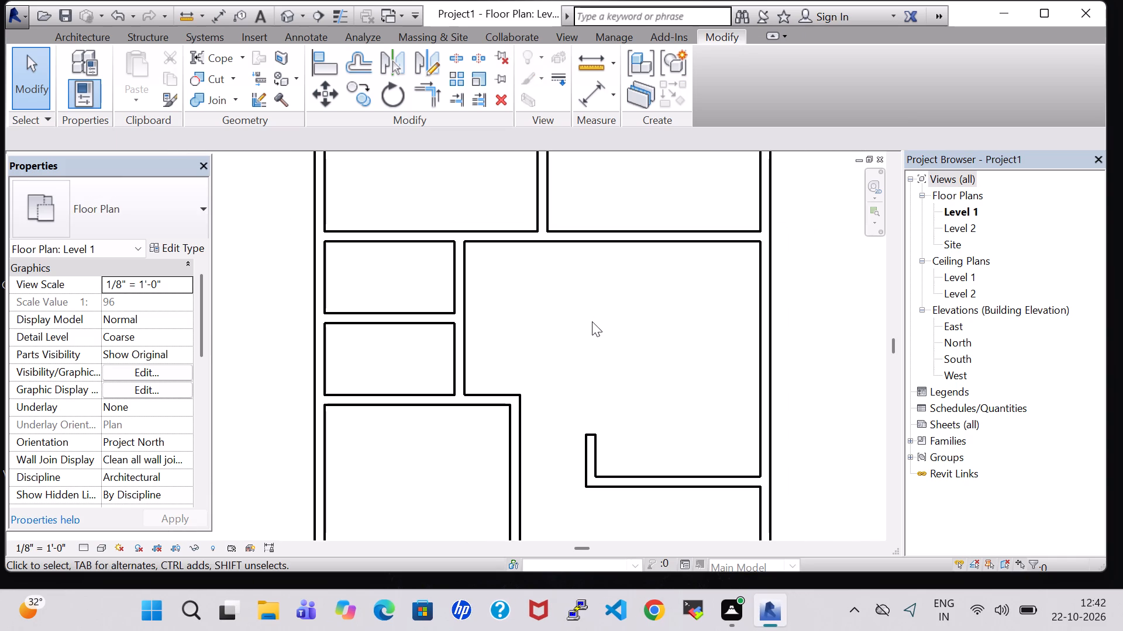
pyautogui.scroll(-3, 592, 321)
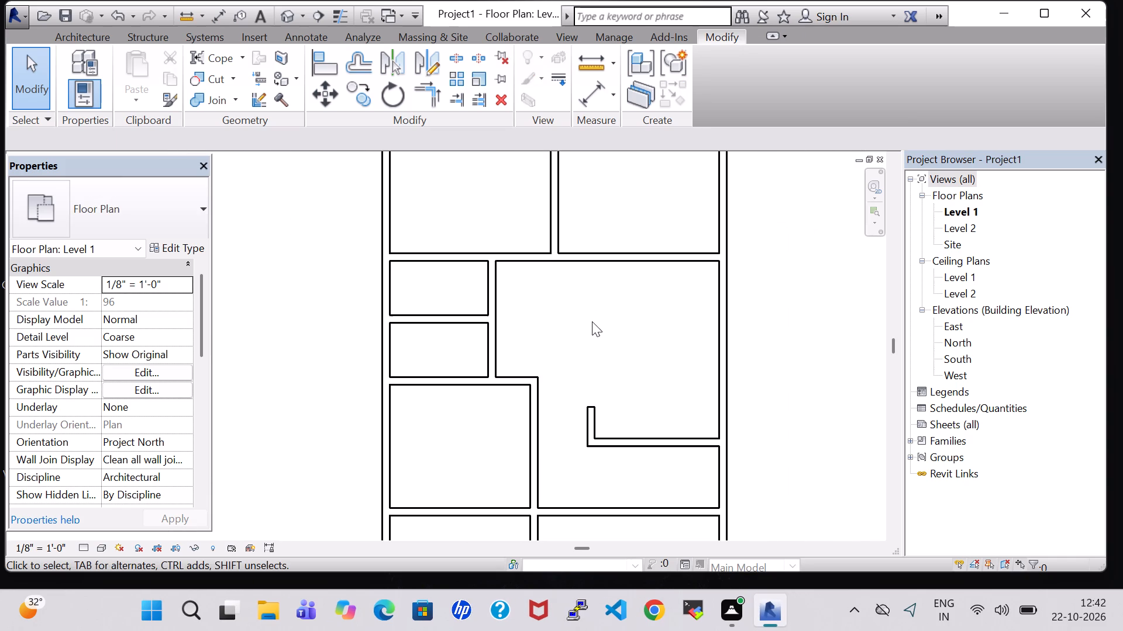
pyautogui.scroll(-1, 592, 321)
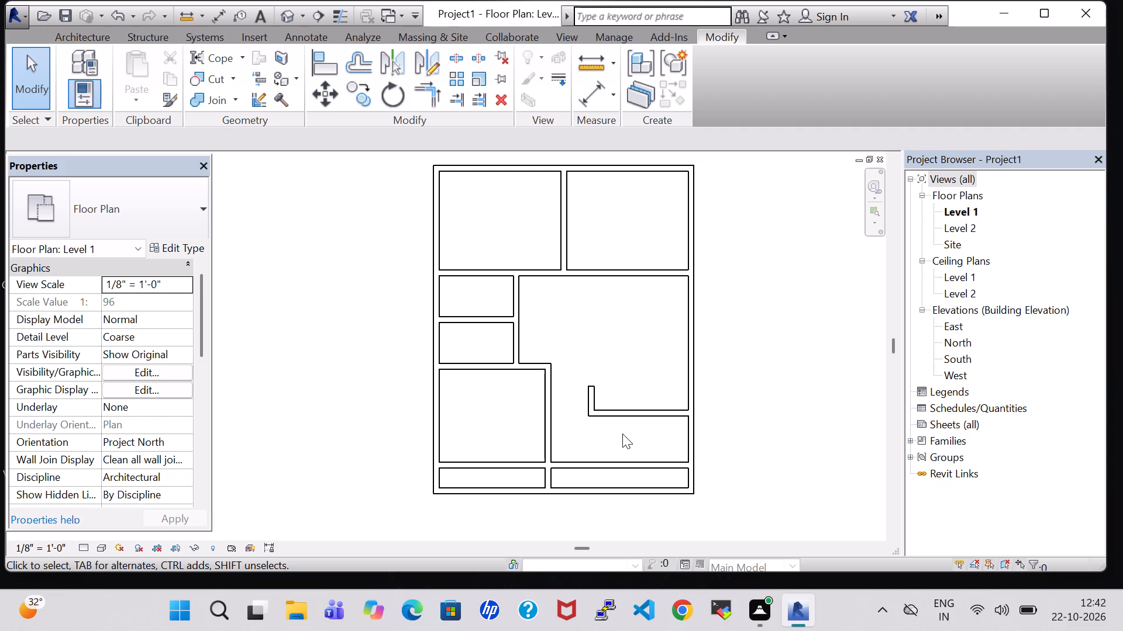
pyautogui.click(61, 39)
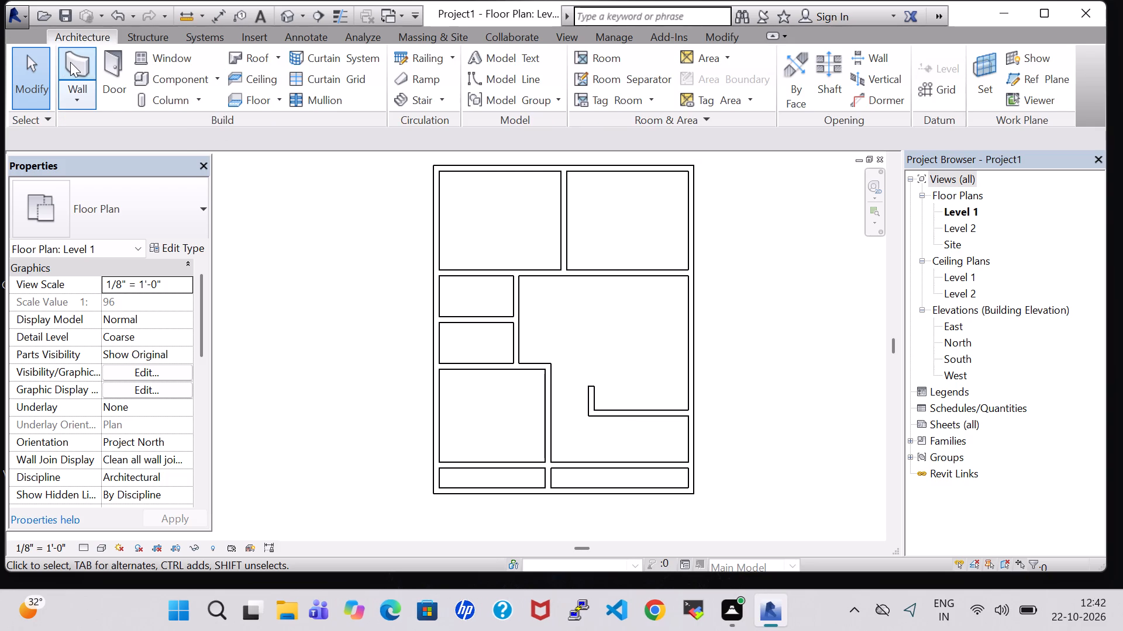
pyautogui.click(70, 62)
pyautogui.scroll(4, 566, 375)
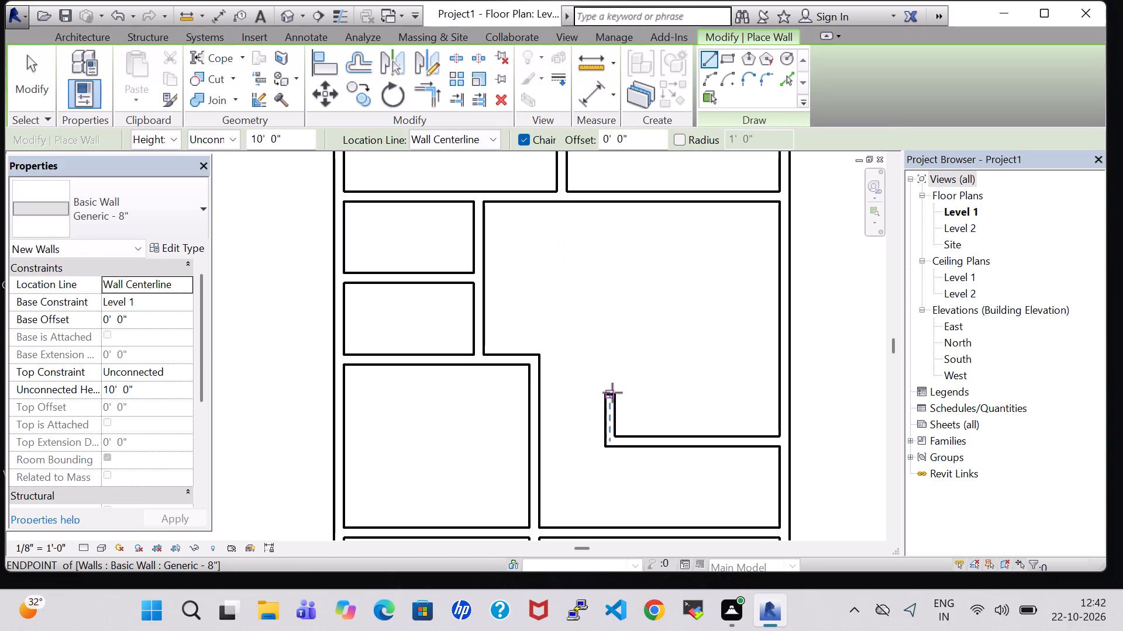
pyautogui.click(612, 393)
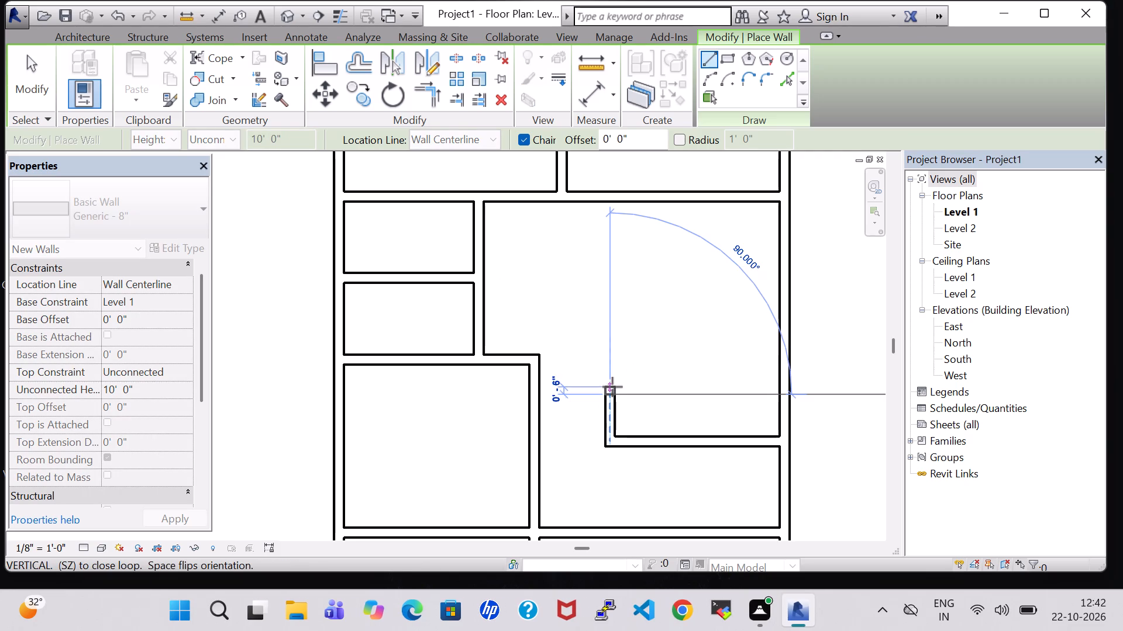
pyautogui.click(612, 378)
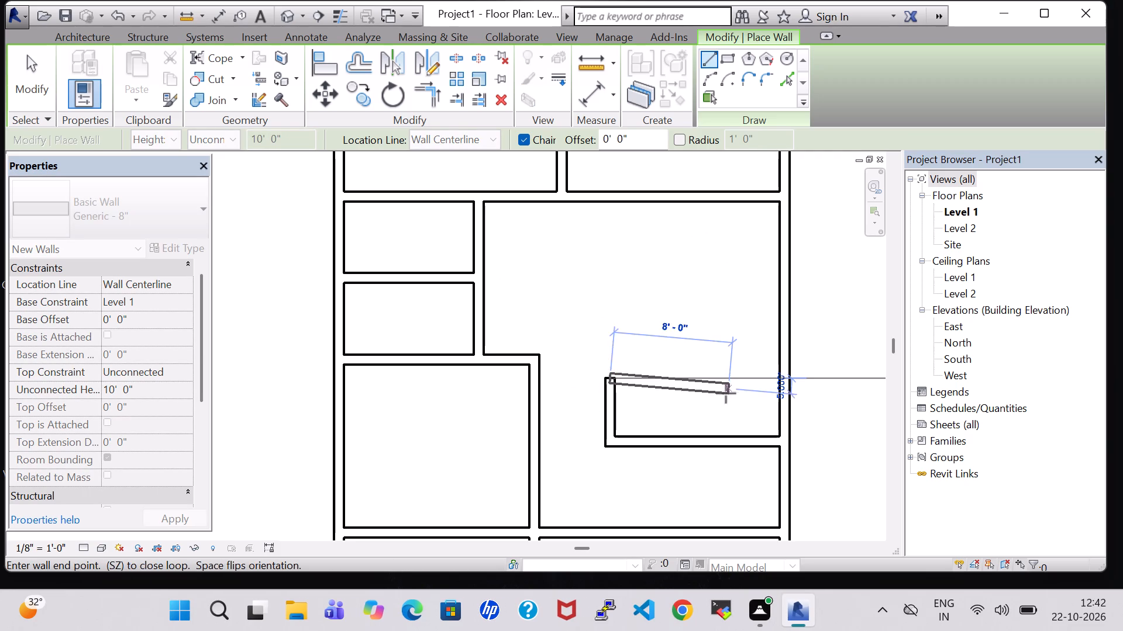
pyautogui.press('Escape')
pyautogui.scroll(-4, 693, 393)
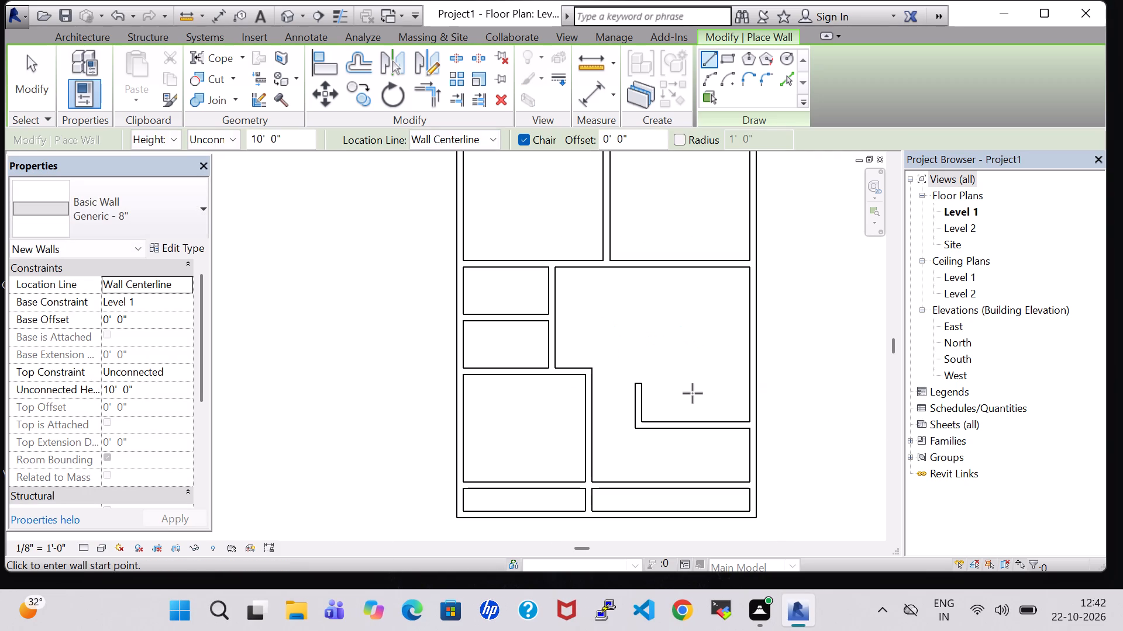
pyautogui.press('Escape')
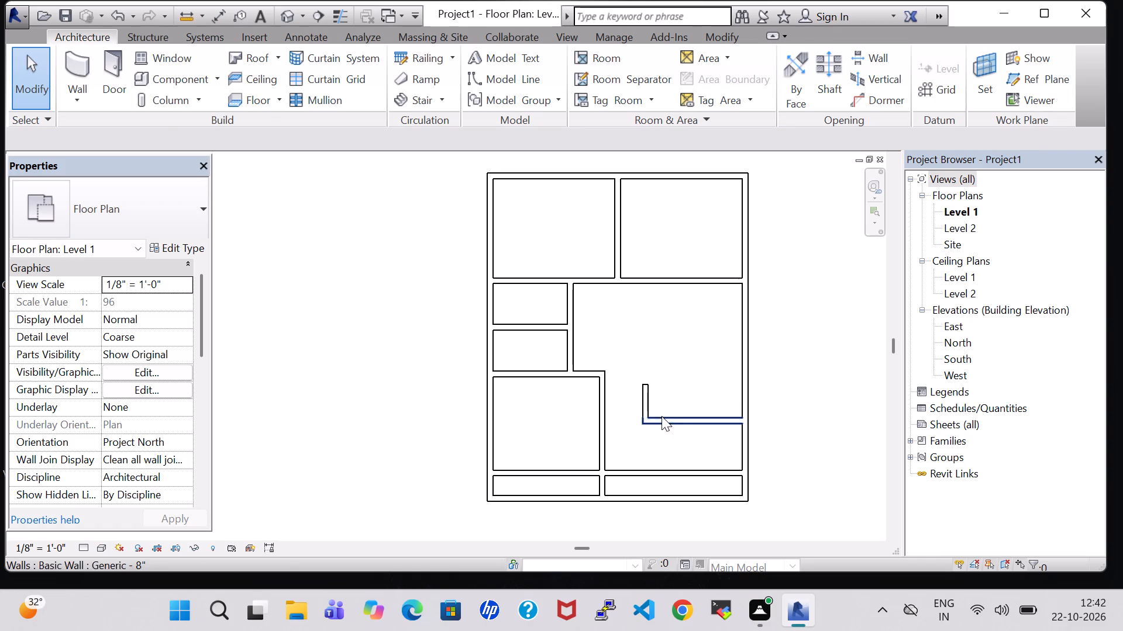
# Duplicate the wall type of the east-west wall north of the southwest room as INNER WALL.
pyautogui.click(599, 375)
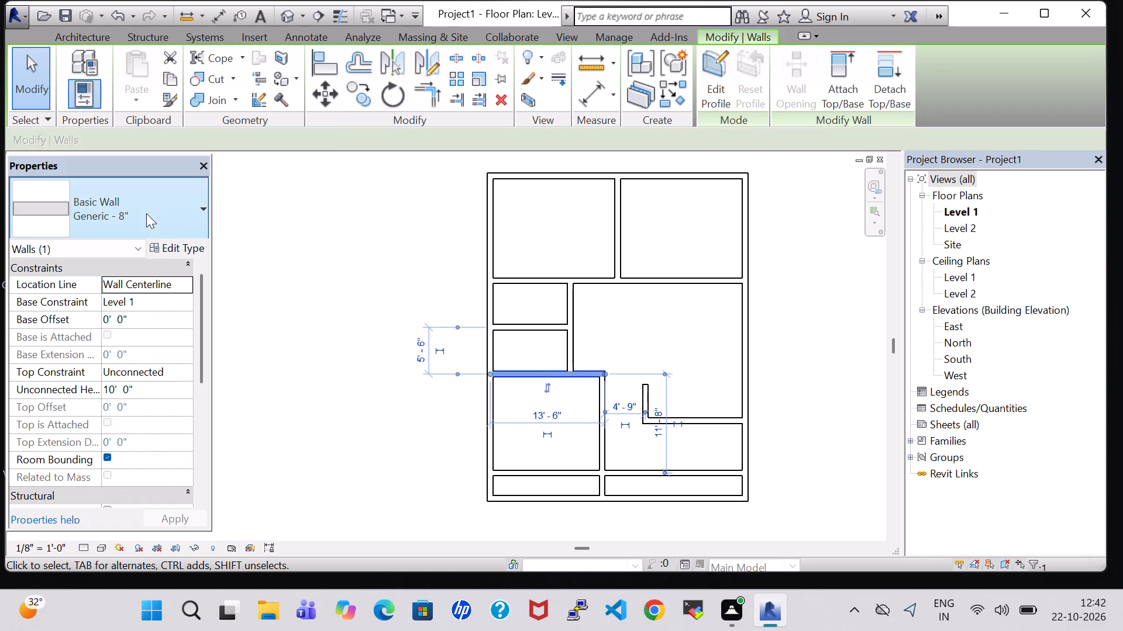
pyautogui.click(173, 251)
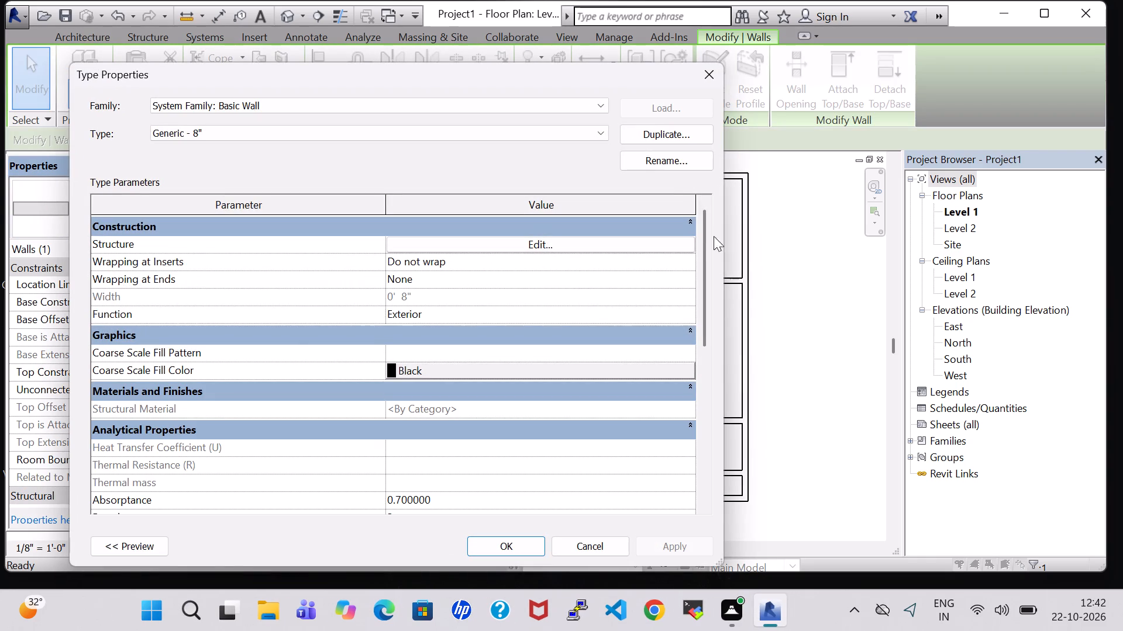
pyautogui.click(663, 127)
pyautogui.press('BackSpace')
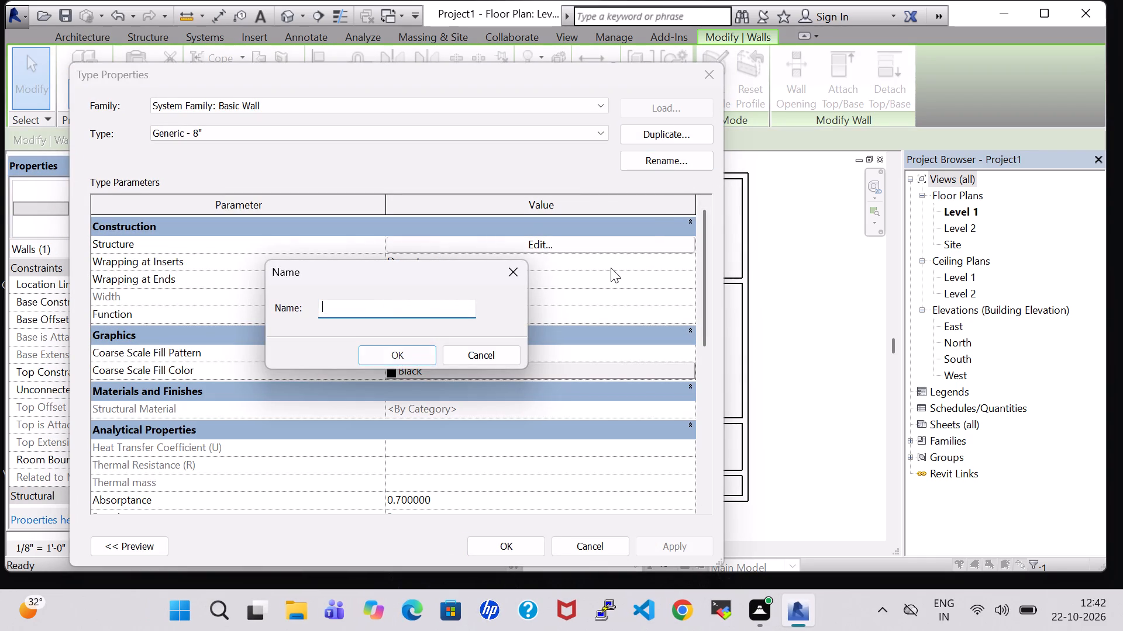
pyautogui.write('INNER WALL')
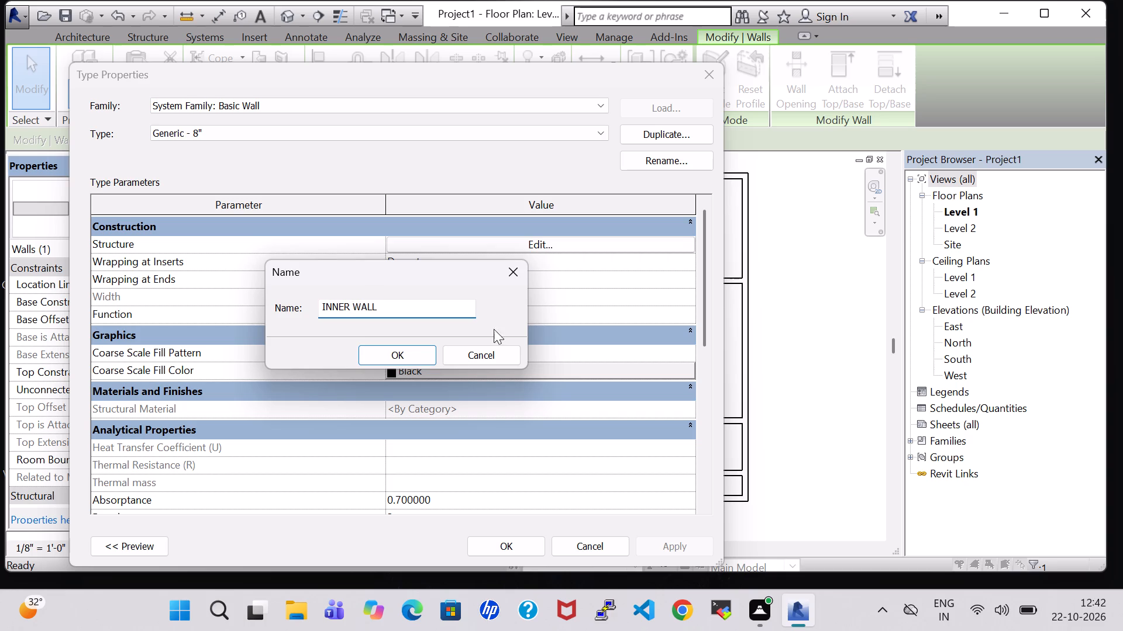
pyautogui.click(392, 359)
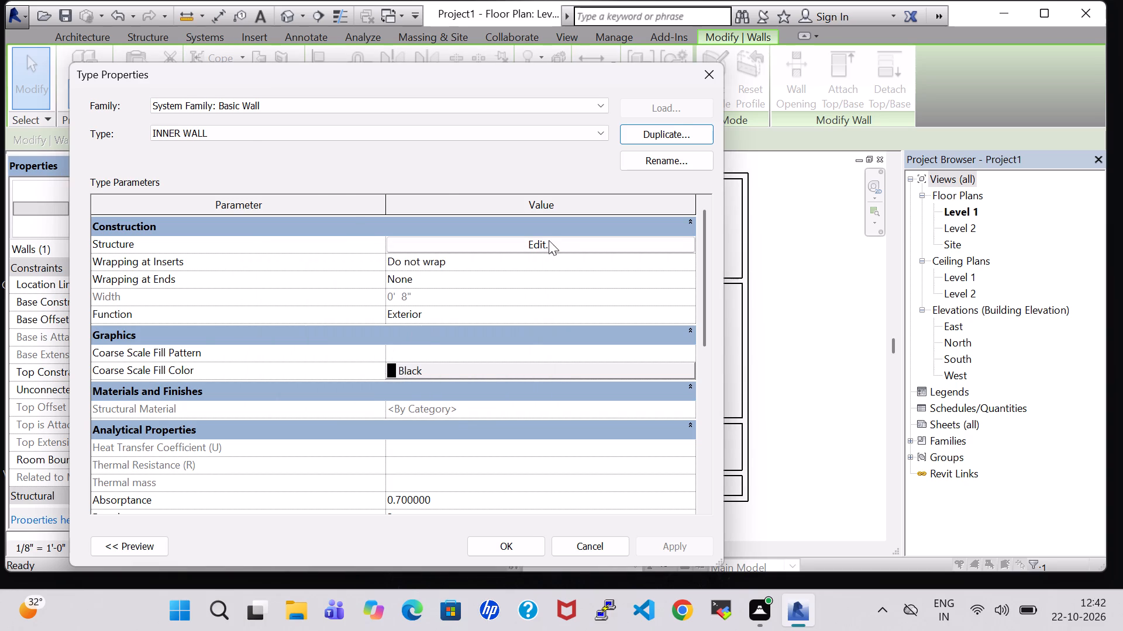
# Set the structure layer thickness of the INNER WALL type to 6" and apply it.
pyautogui.click(549, 240)
pyautogui.click(368, 241)
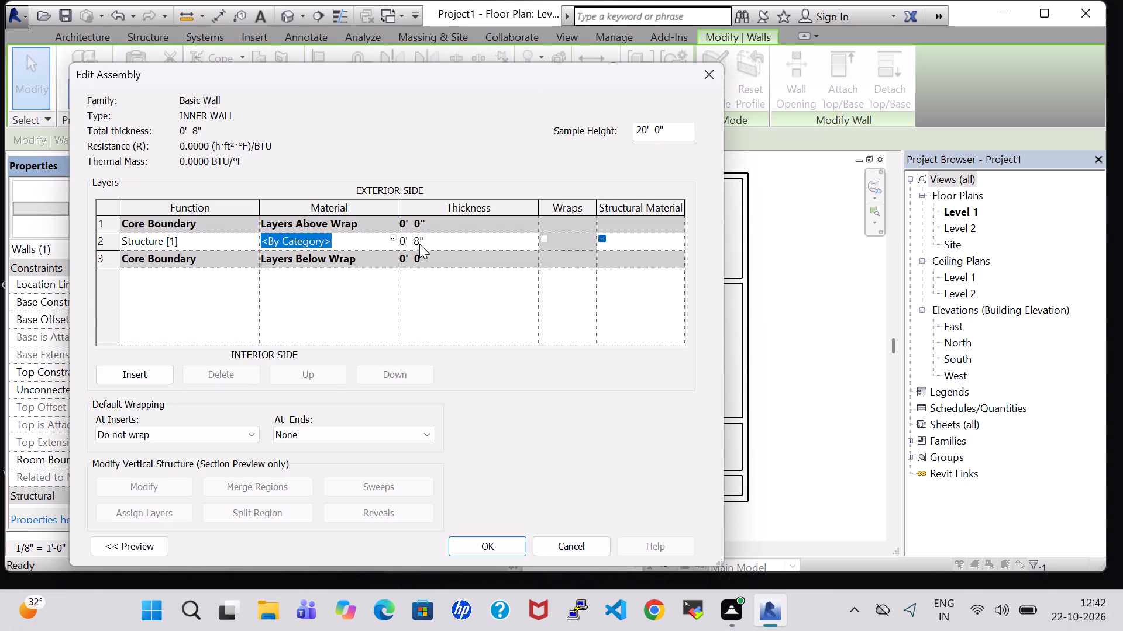
pyautogui.click(419, 244)
pyautogui.press('BackSpace')
pyautogui.press('6')
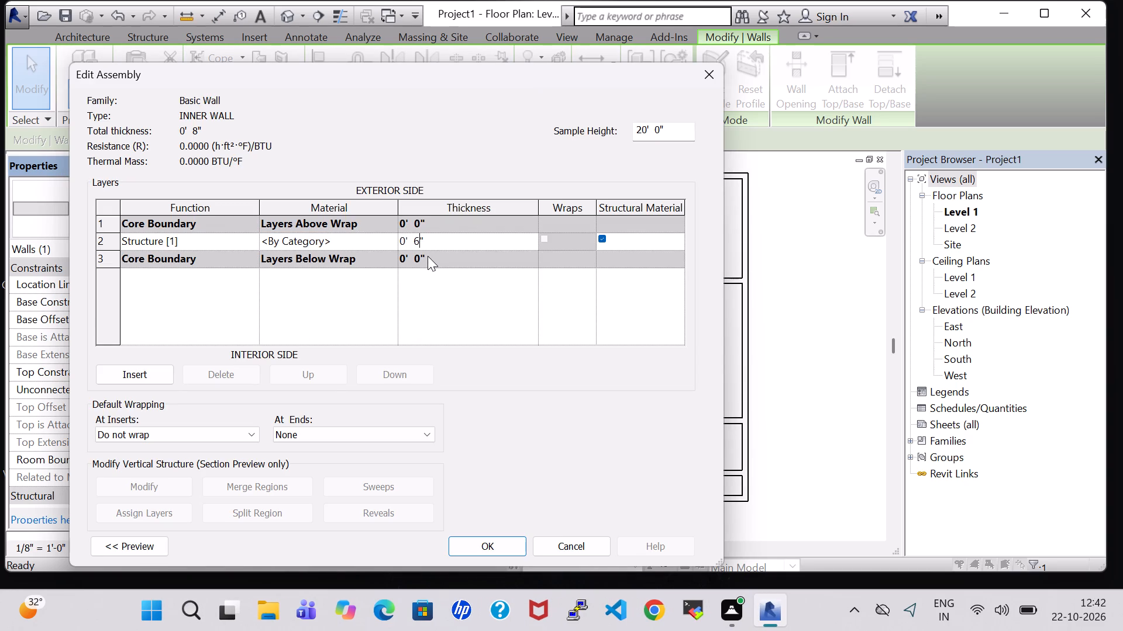
pyautogui.click(488, 542)
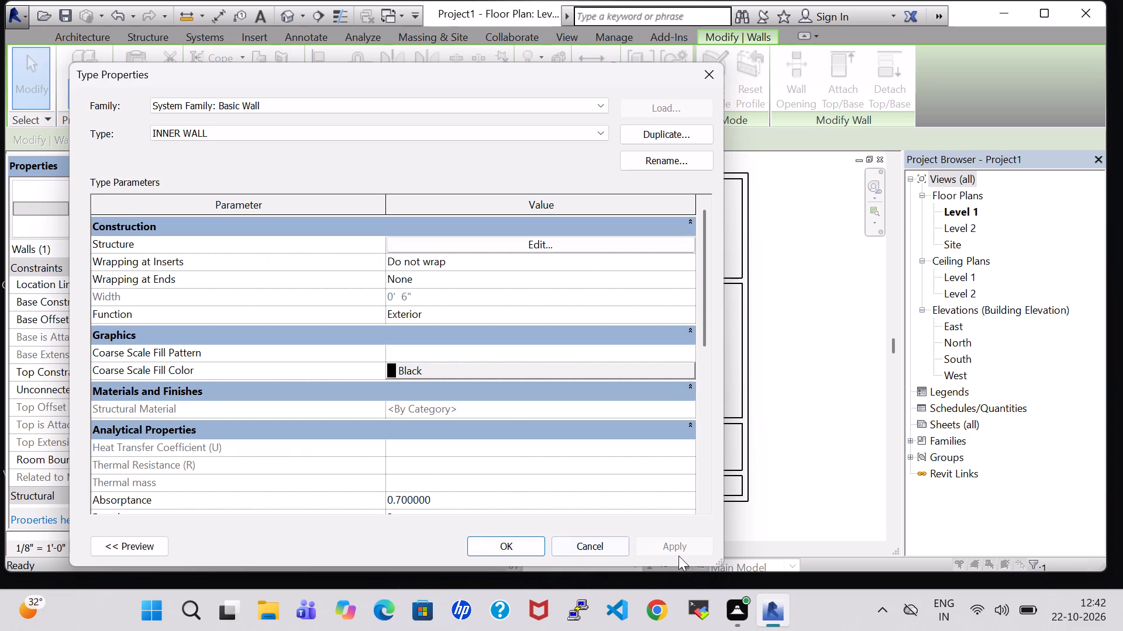
pyautogui.click(525, 542)
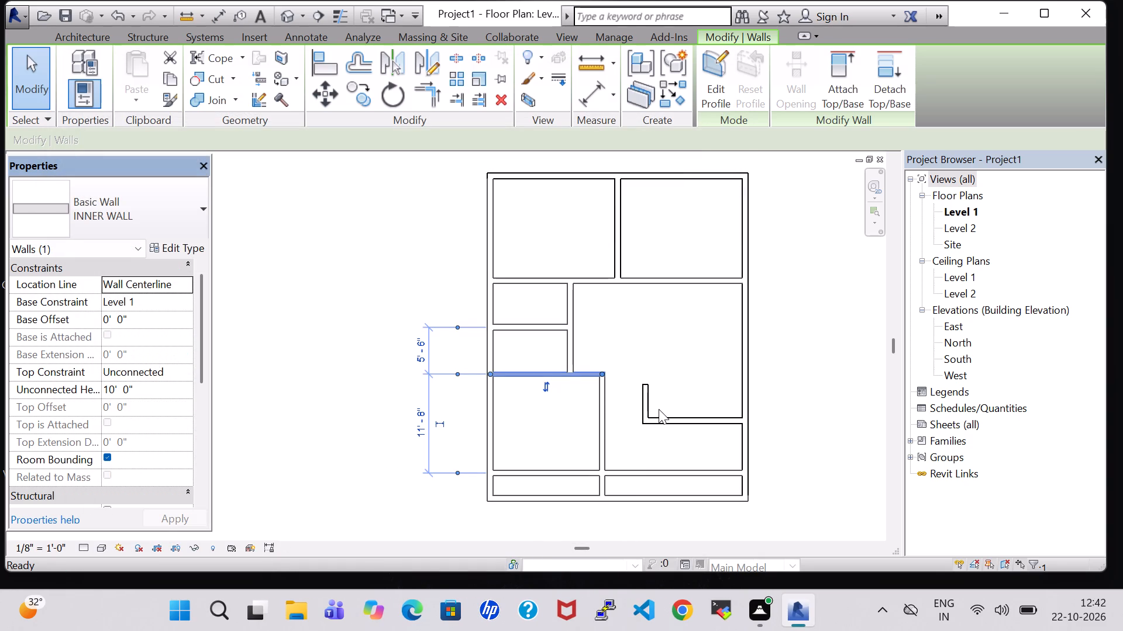
# Change both legs of the L-shaped wall, the short north-south one and the east-west one, to the INNER WALL type.
pyautogui.click(648, 400)
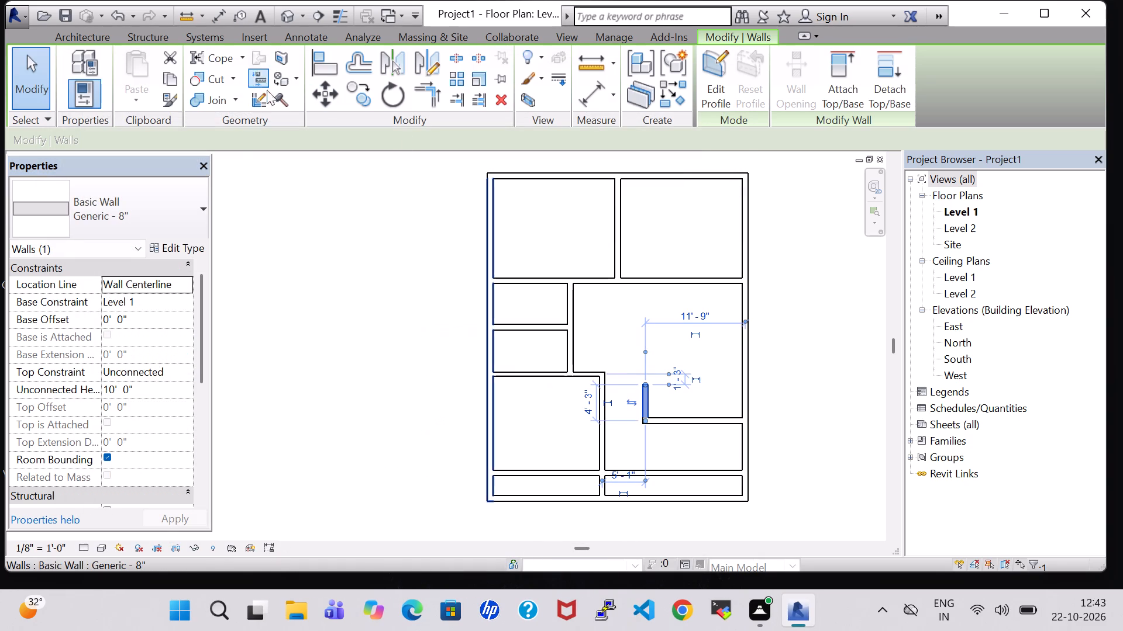
pyautogui.click(142, 237)
pyautogui.click(67, 471)
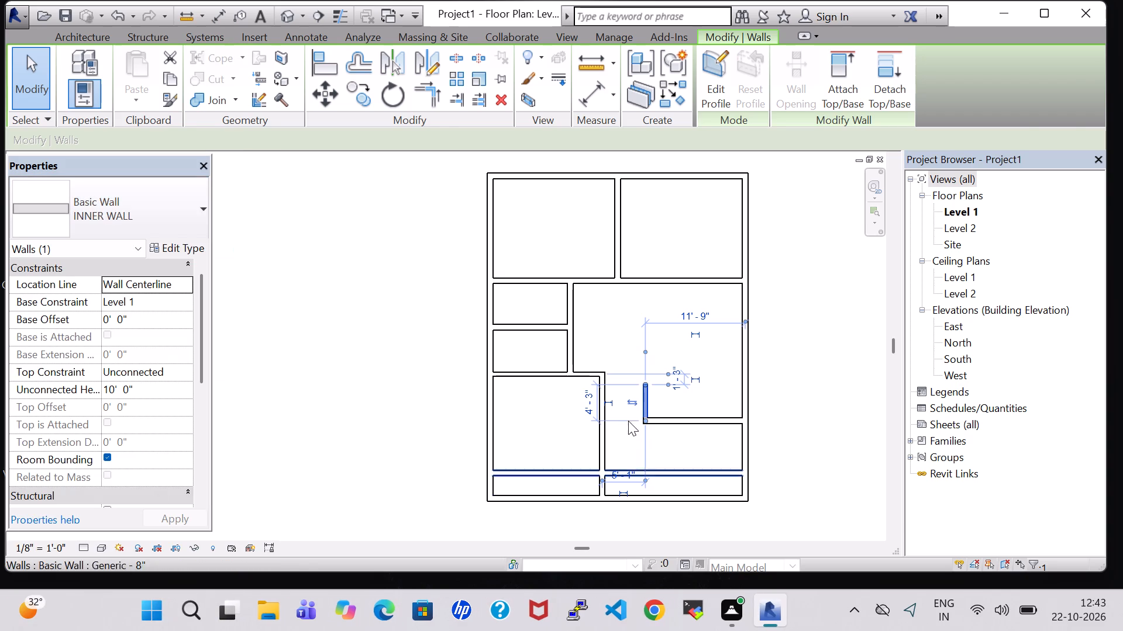
pyautogui.click(880, 387)
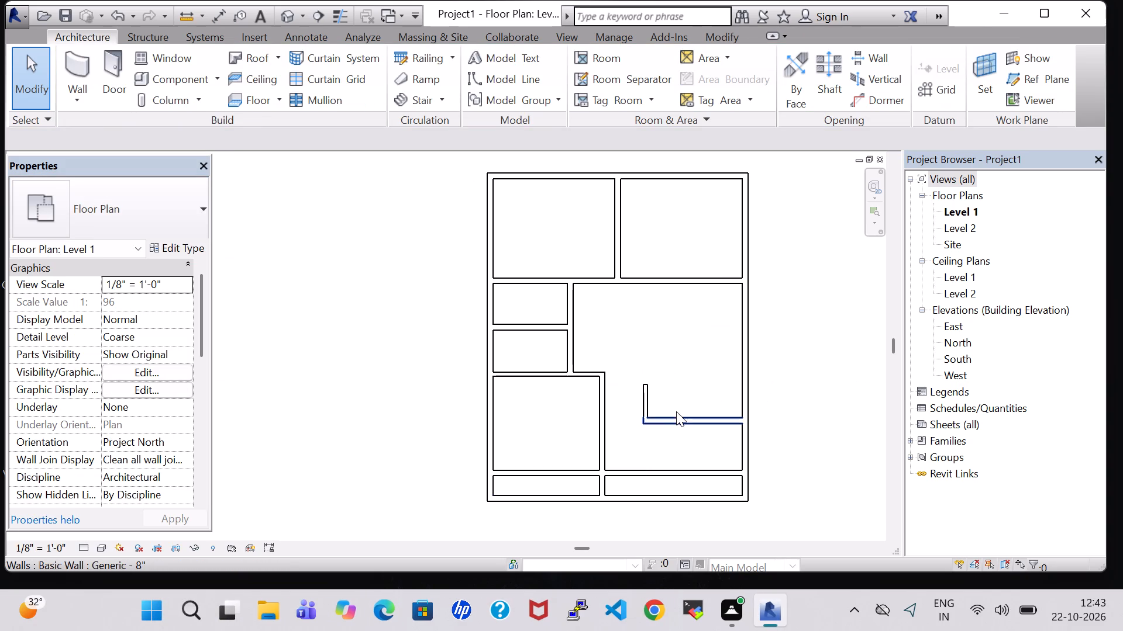
pyautogui.click(677, 419)
pyautogui.click(137, 207)
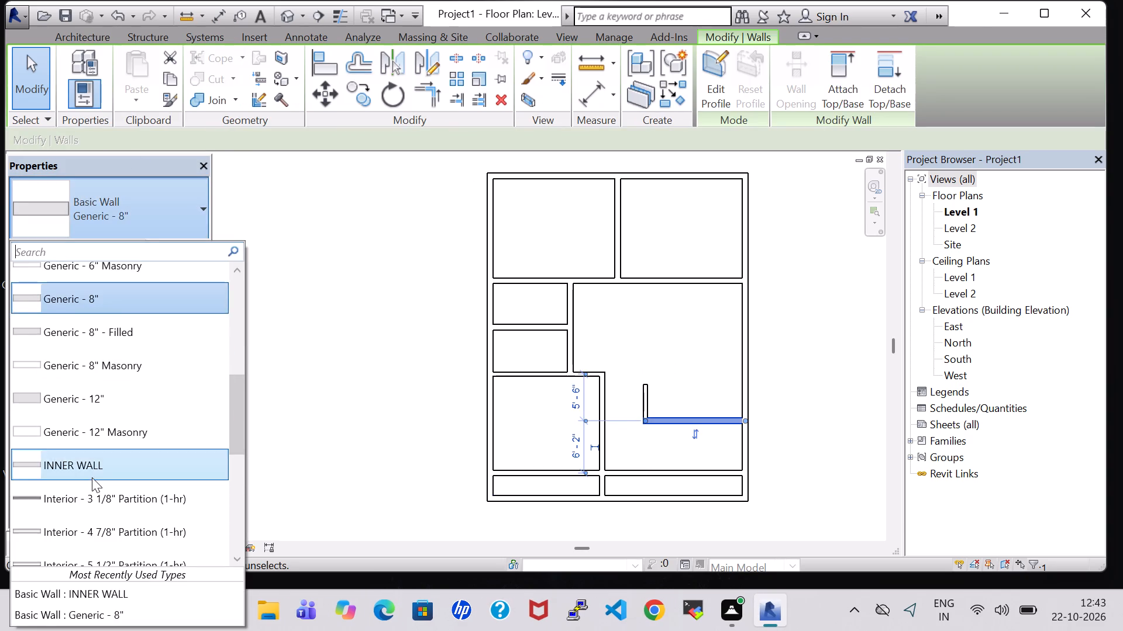
pyautogui.click(92, 477)
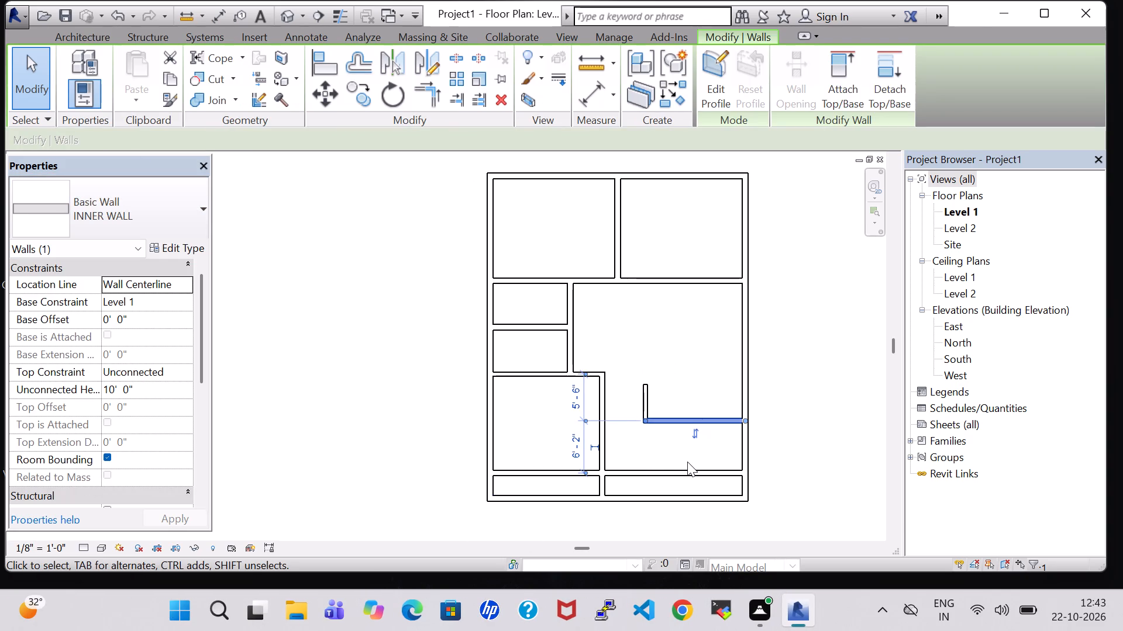
pyautogui.doubleClick(521, 378)
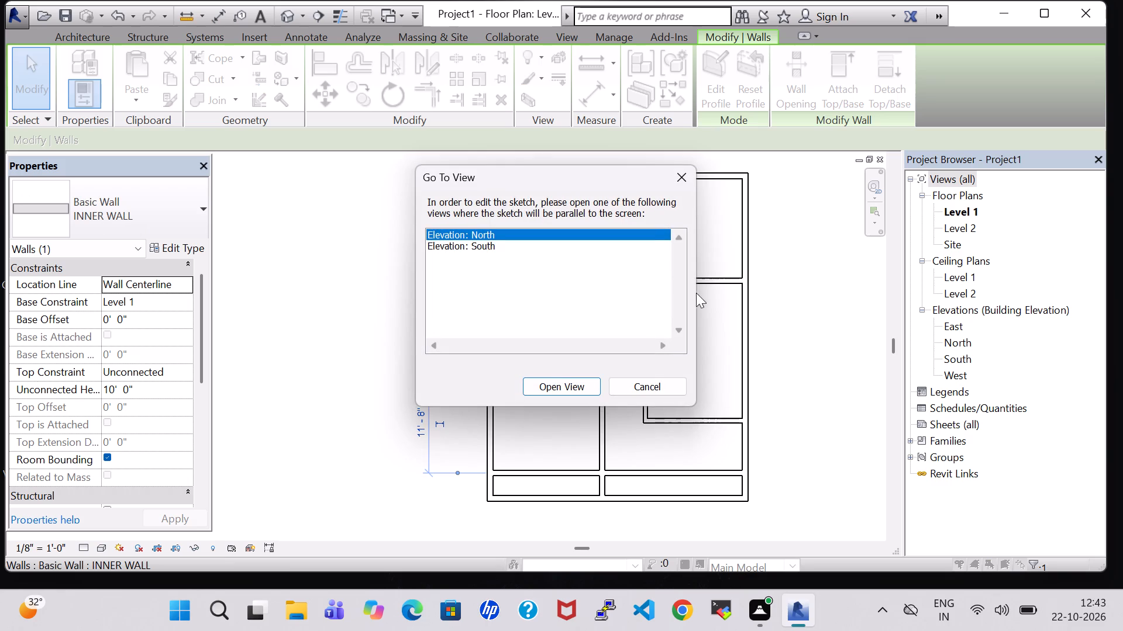
pyautogui.click(678, 178)
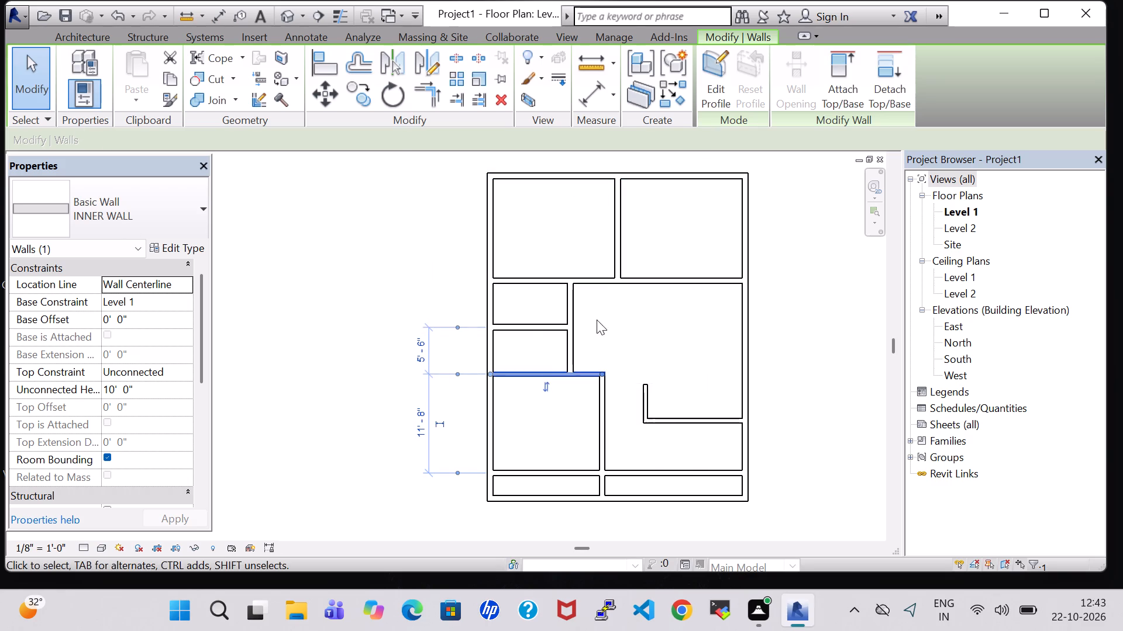
# Change the wall between the two small west rooms and the north-south wall along their east side to the INNER WALL type.
pyautogui.click(526, 322)
pyautogui.click(187, 210)
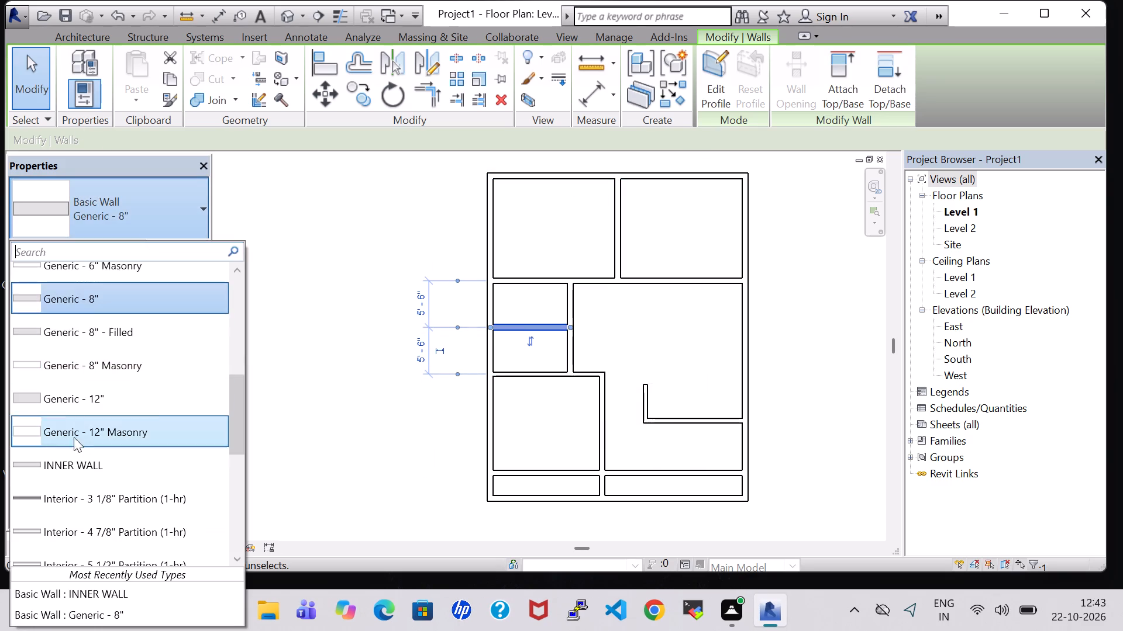
pyautogui.click(78, 468)
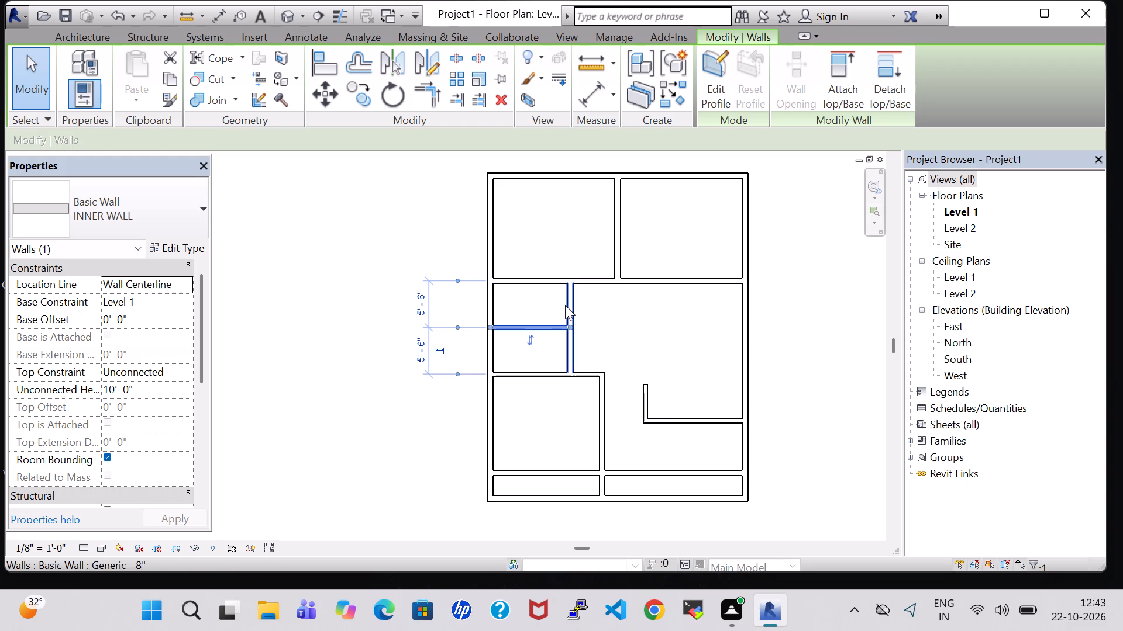
pyautogui.click(565, 305)
pyautogui.click(123, 215)
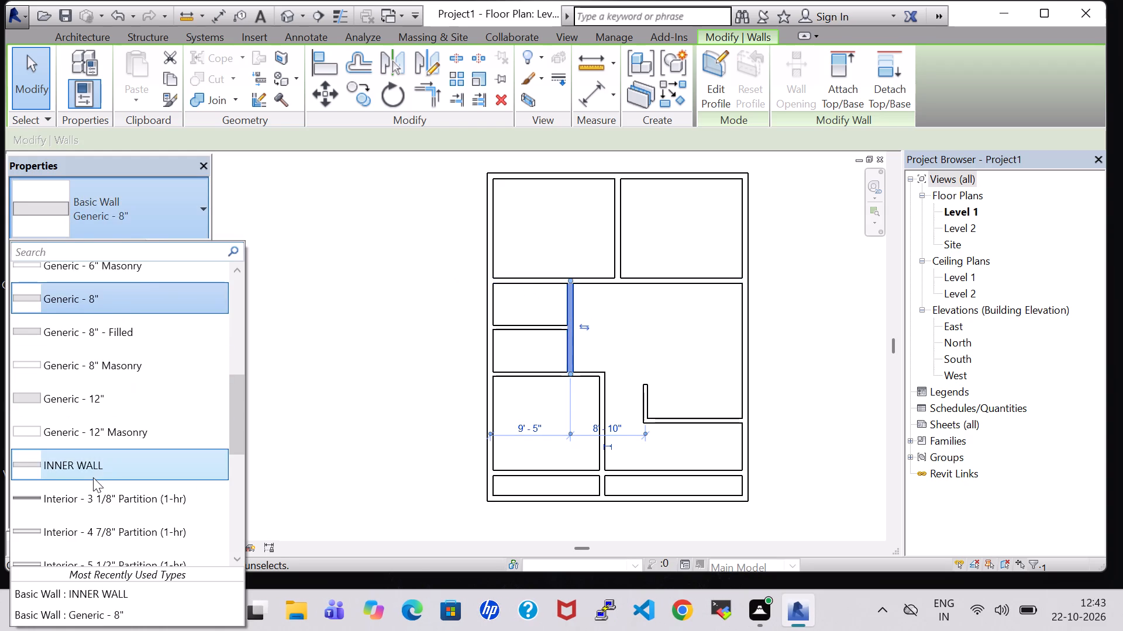
pyautogui.click(93, 477)
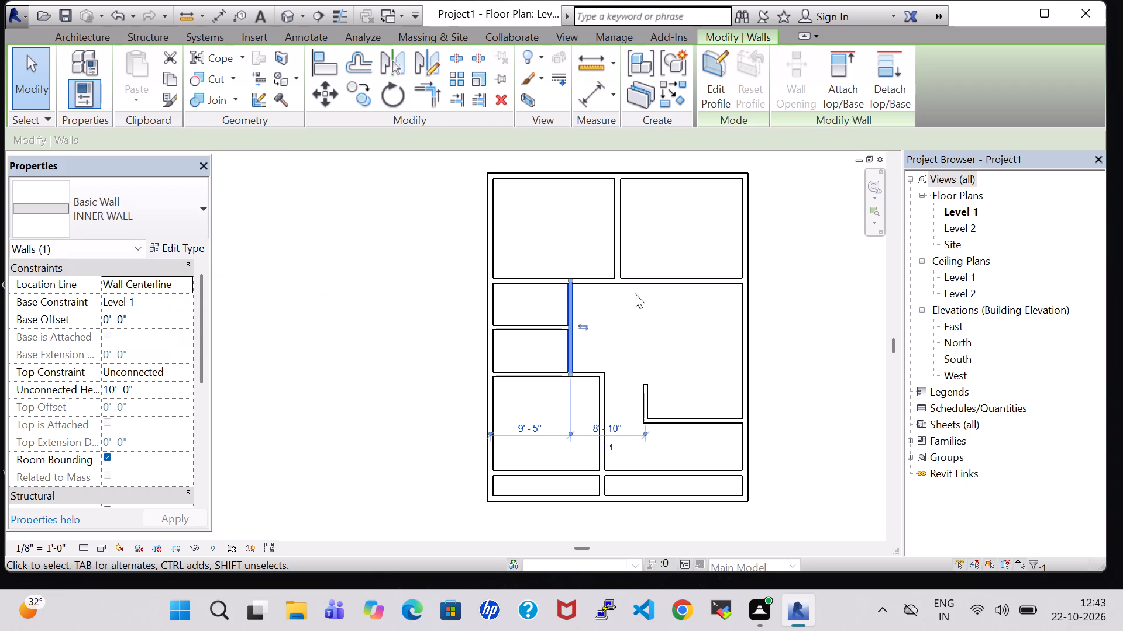
# Change the east-west wall south of the two north rooms and the north-south wall dividing those rooms to INNER WALL.
pyautogui.click(595, 283)
pyautogui.click(123, 214)
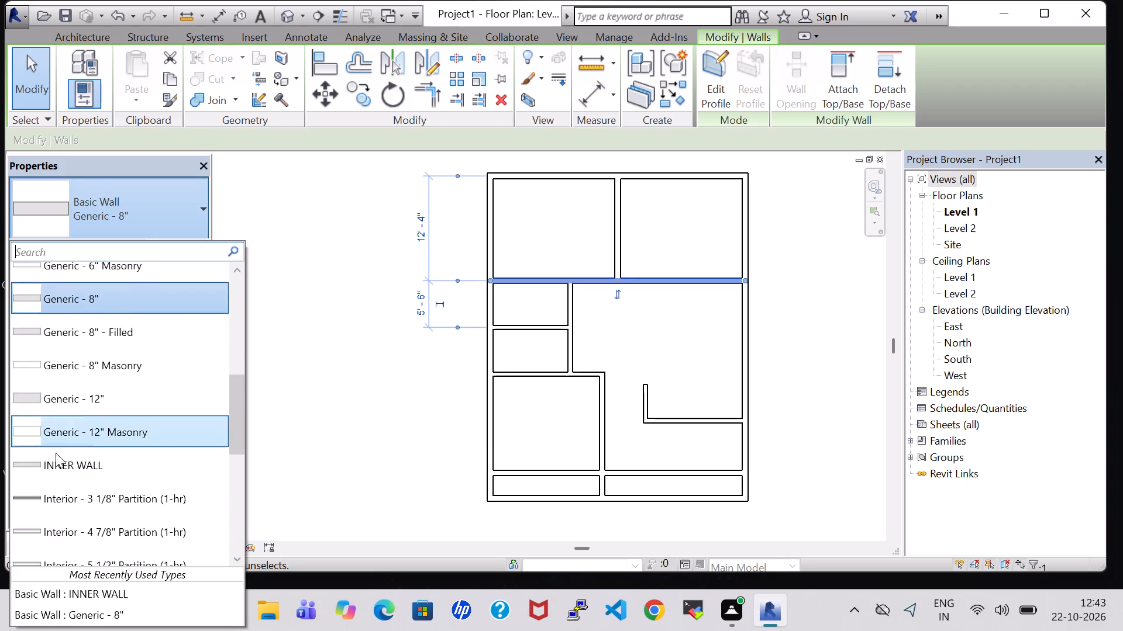
pyautogui.click(58, 460)
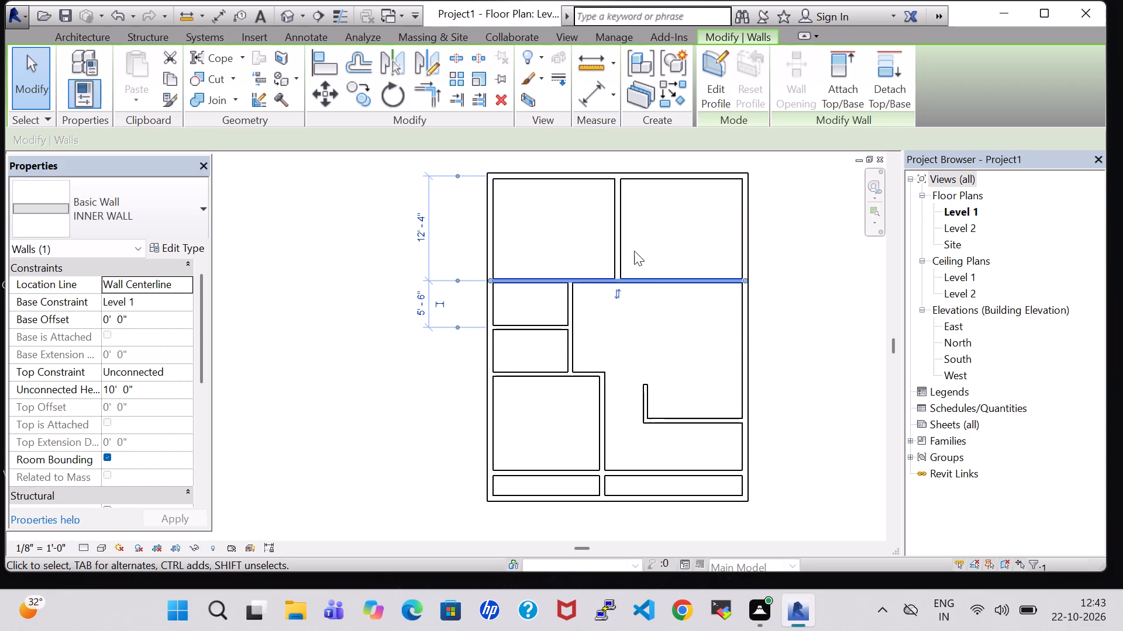
pyautogui.click(615, 249)
pyautogui.click(122, 214)
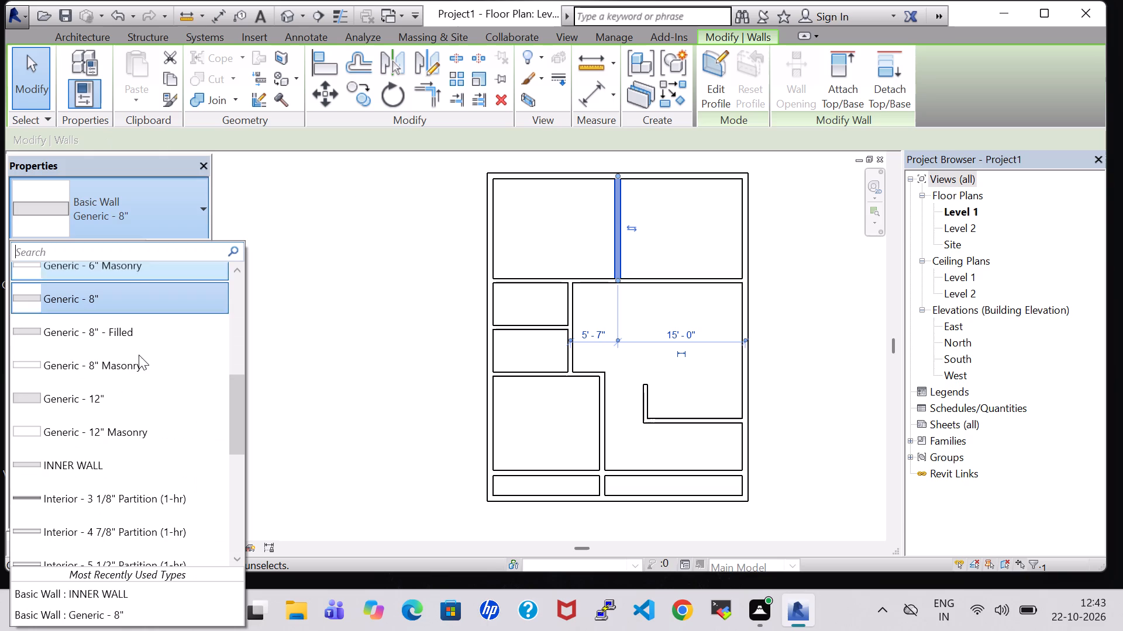
pyautogui.click(149, 454)
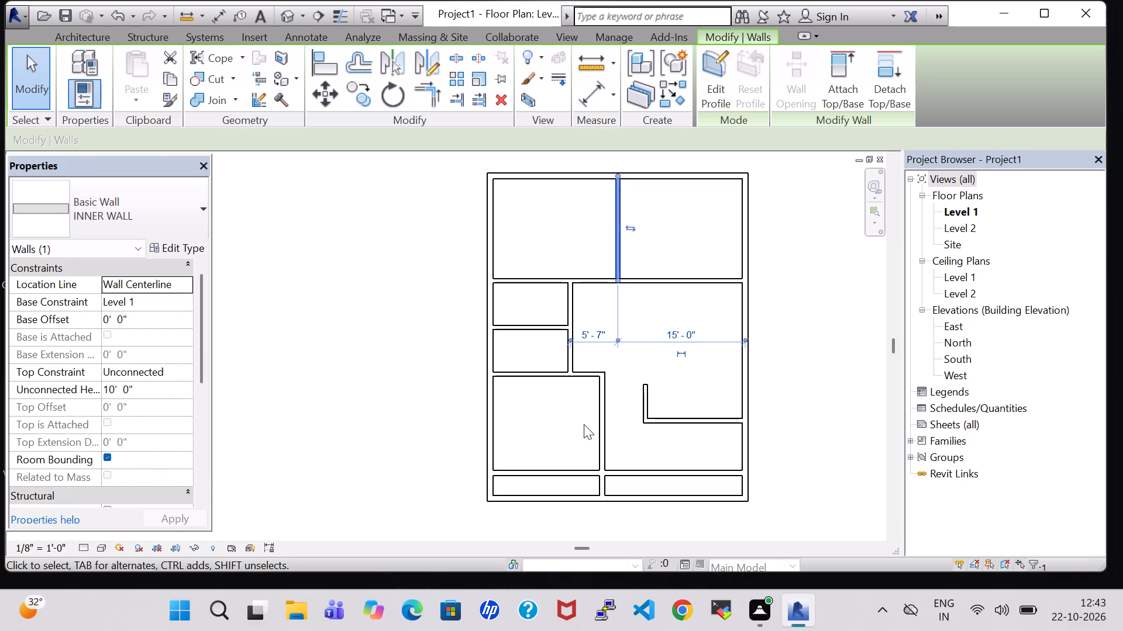
# Split the north-south wall crossing the narrow southern strip near both of the strip's long walls.
pyautogui.scroll(4, 724, 80)
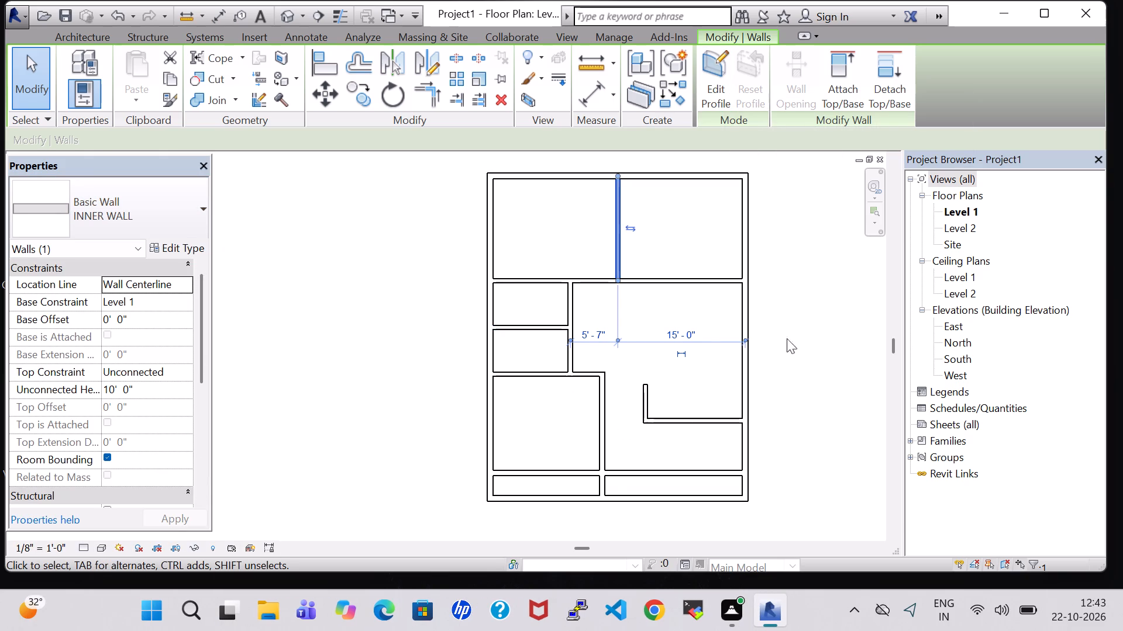
pyautogui.scroll(3, 525, 328)
pyautogui.click(460, 59)
pyautogui.scroll(1, 712, 327)
pyautogui.scroll(-4, 709, 341)
pyautogui.moveTo(690, 379); pyautogui.dragTo(640, 312, button='middle')
pyautogui.moveTo(629, 278); pyautogui.dragTo(614, 195, button='middle')
pyautogui.middleClick(614, 176)
pyautogui.middleClick(614, 169)
pyautogui.middleClick(614, 169)
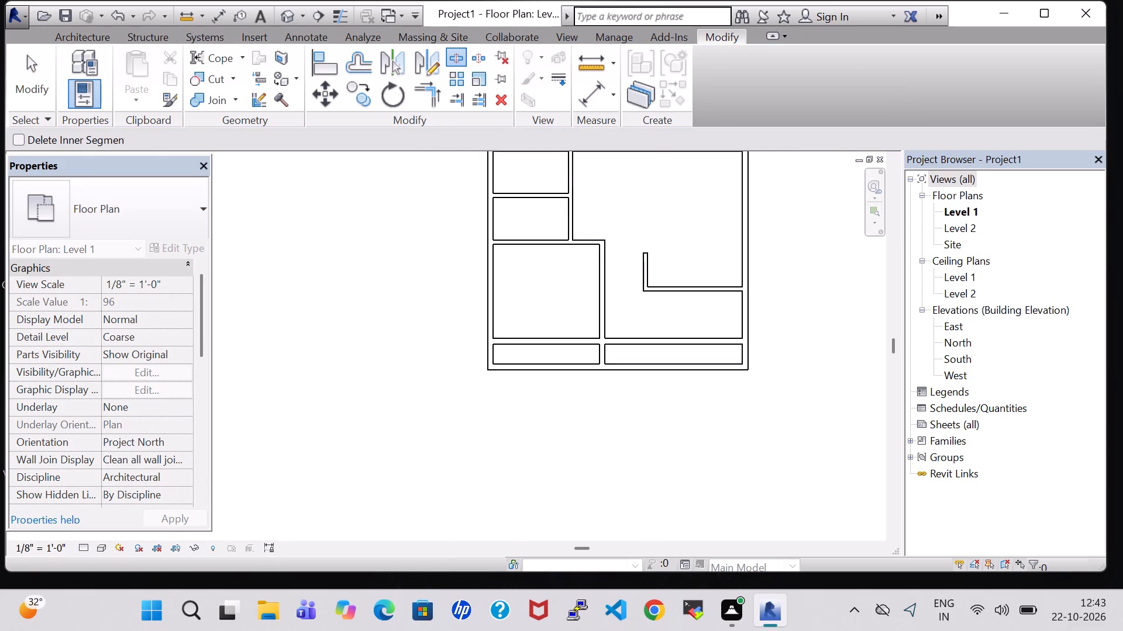
pyautogui.scroll(8, 450, 359)
pyautogui.moveTo(508, 334); pyautogui.dragTo(755, 376, button='middle')
pyautogui.scroll(6, 629, 389)
pyautogui.scroll(6, 570, 407)
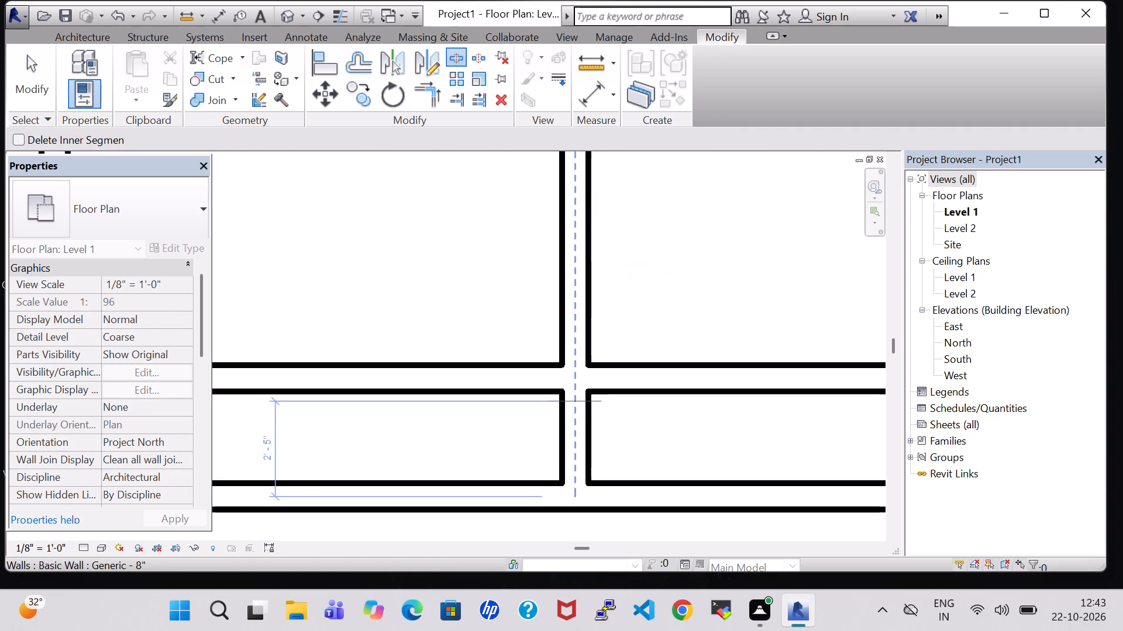
pyautogui.click(572, 396)
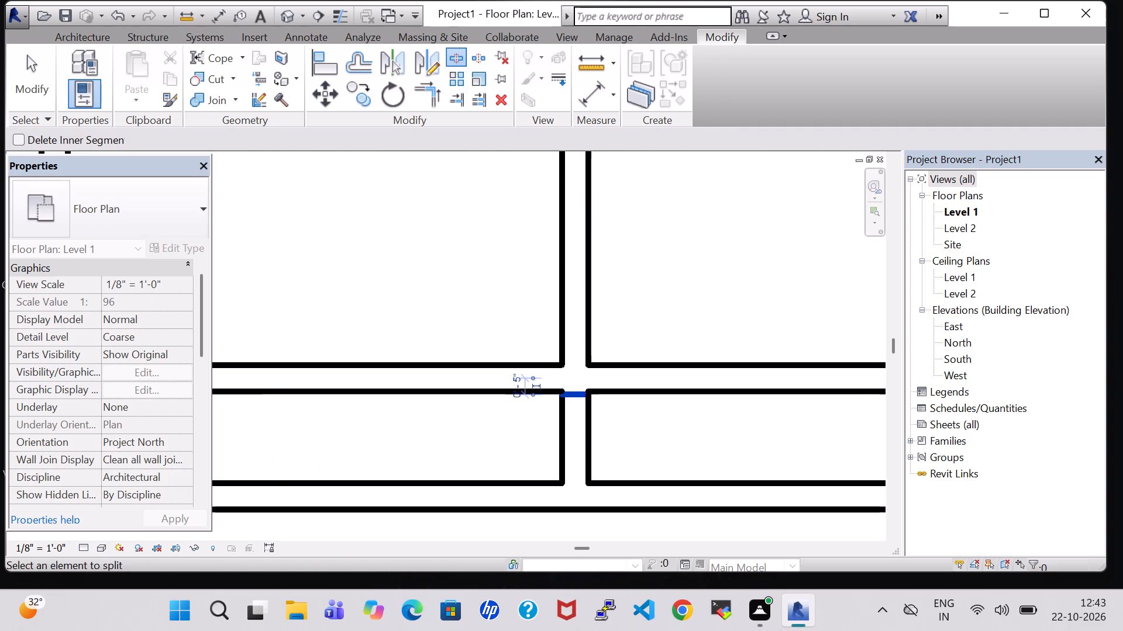
pyautogui.click(575, 480)
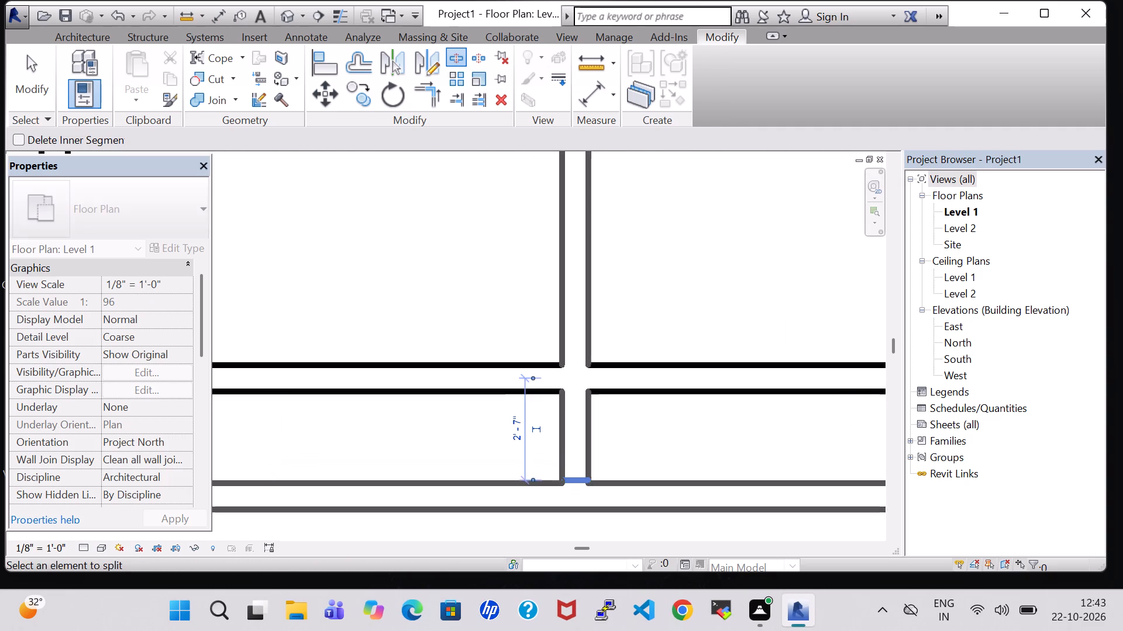
pyautogui.press('Escape')
pyautogui.press('Escape')
# Delete the split segment and its southern stub, and pull the remaining wall's end back into the strip's north wall.
pyautogui.click(580, 431)
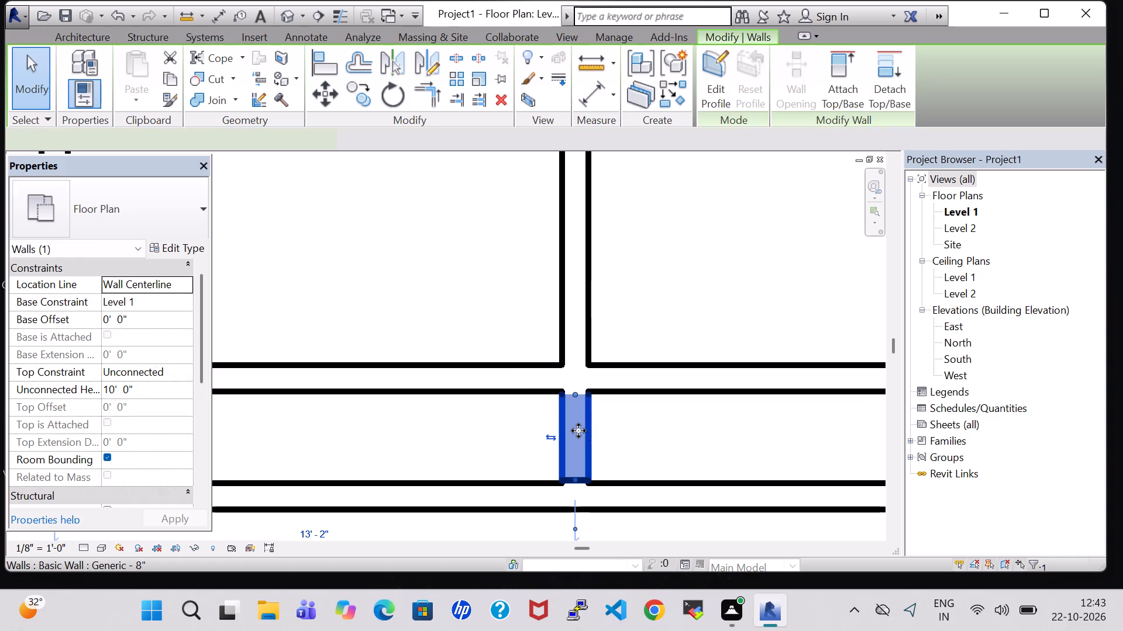
pyautogui.press('Delete')
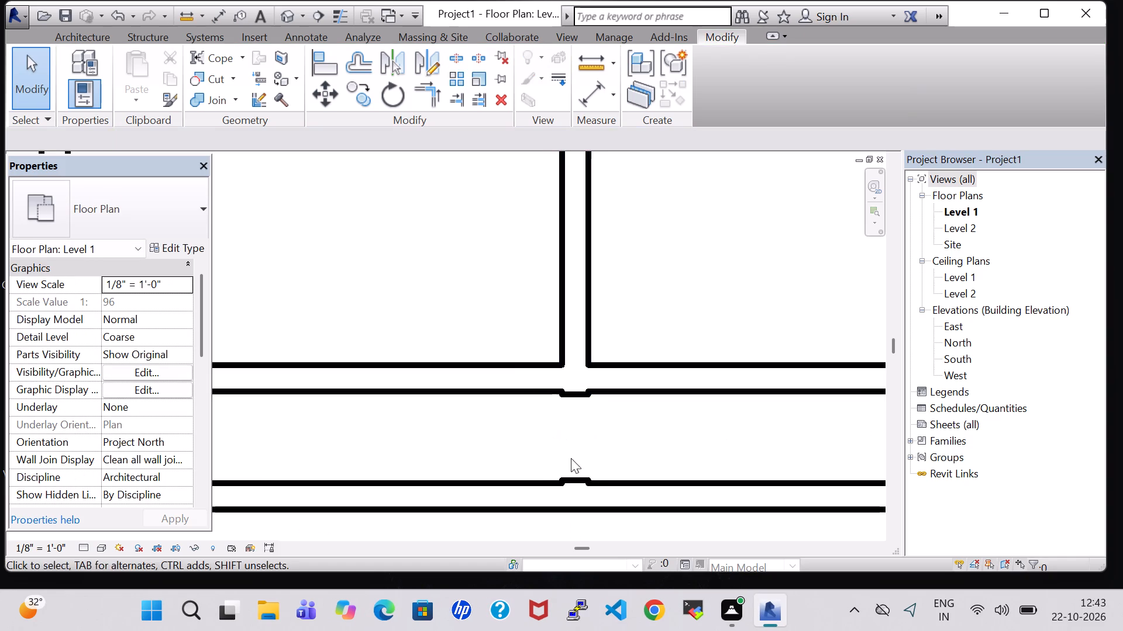
pyautogui.click(573, 478)
pyautogui.press('Delete')
pyautogui.click(574, 394)
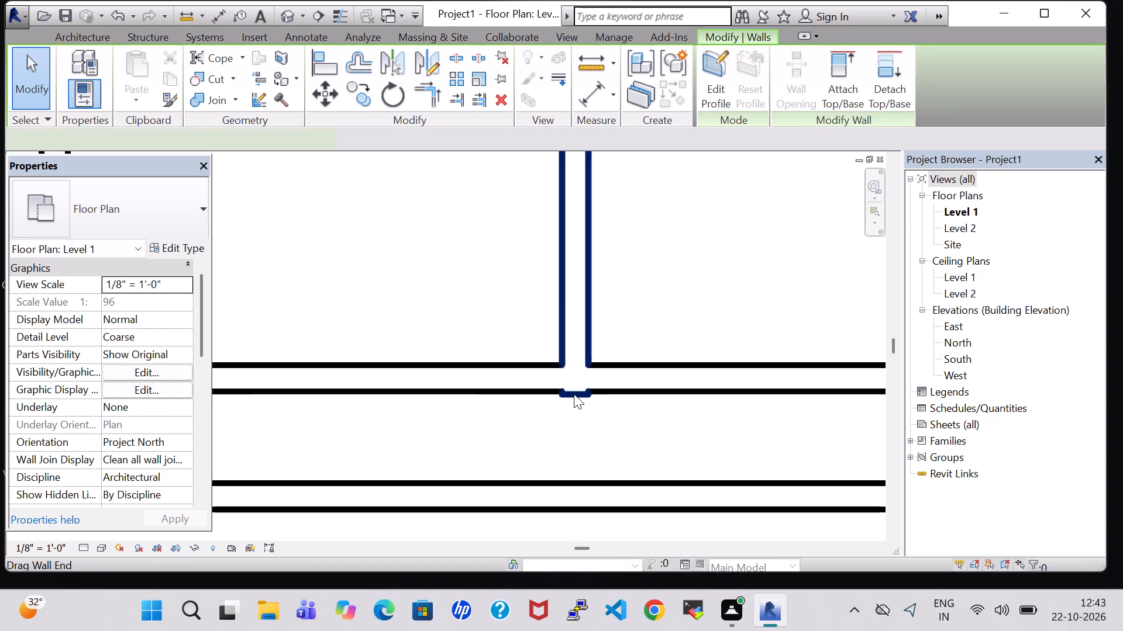
pyautogui.press('Up')
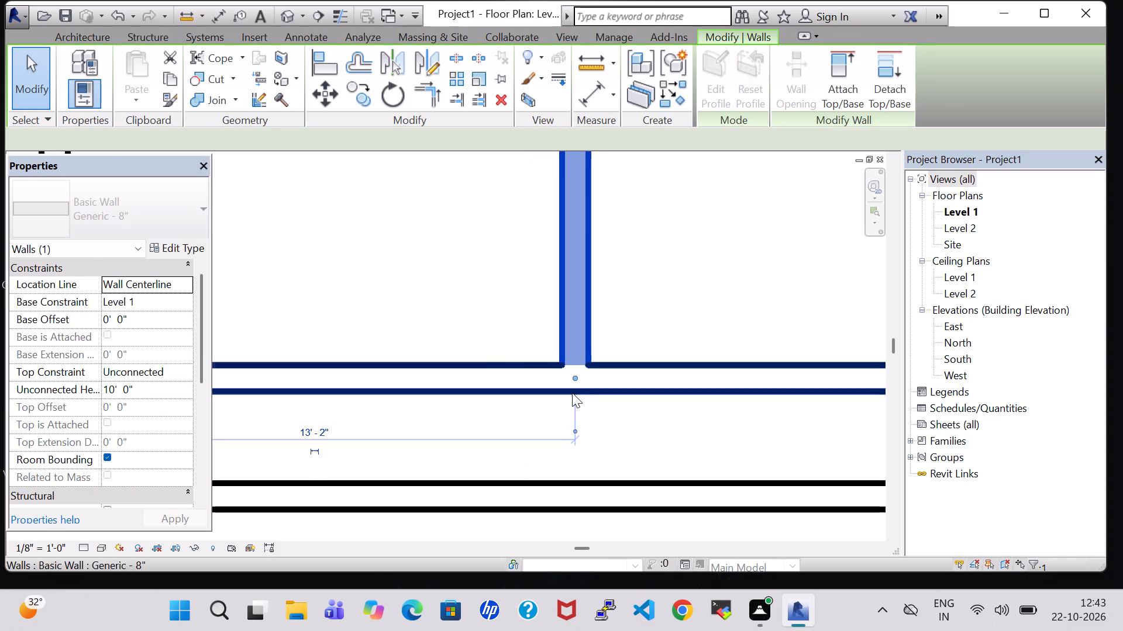
pyautogui.click(473, 306)
pyautogui.scroll(-10, 473, 306)
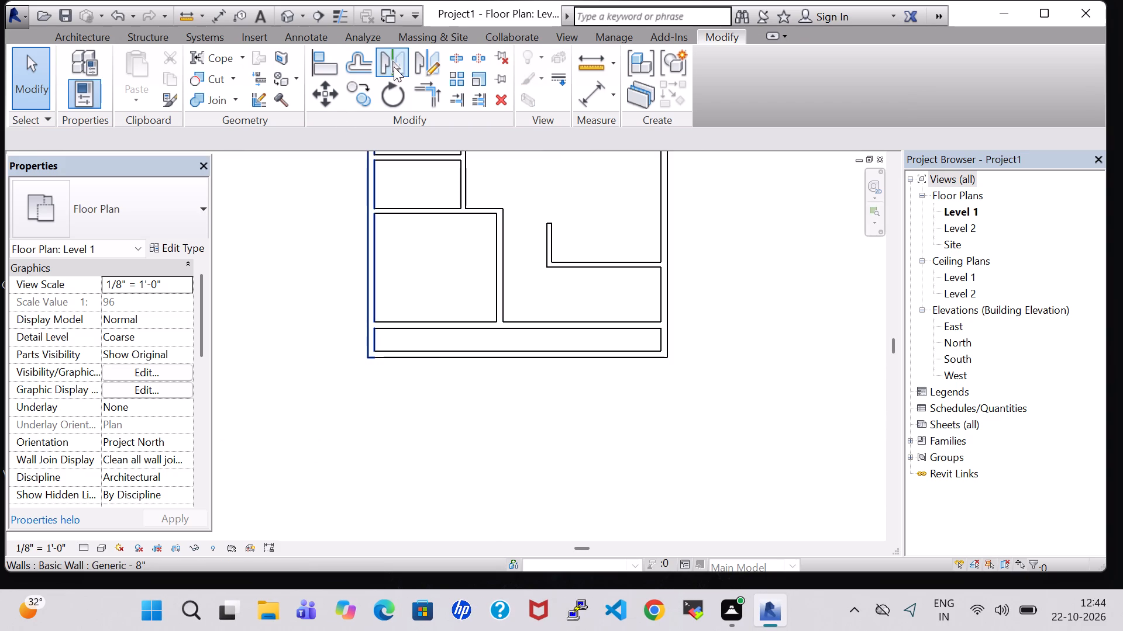
# Open the default 3D view, set its visual style to Realistic, and inspect the wall layout from the front.
pyautogui.click(101, 31)
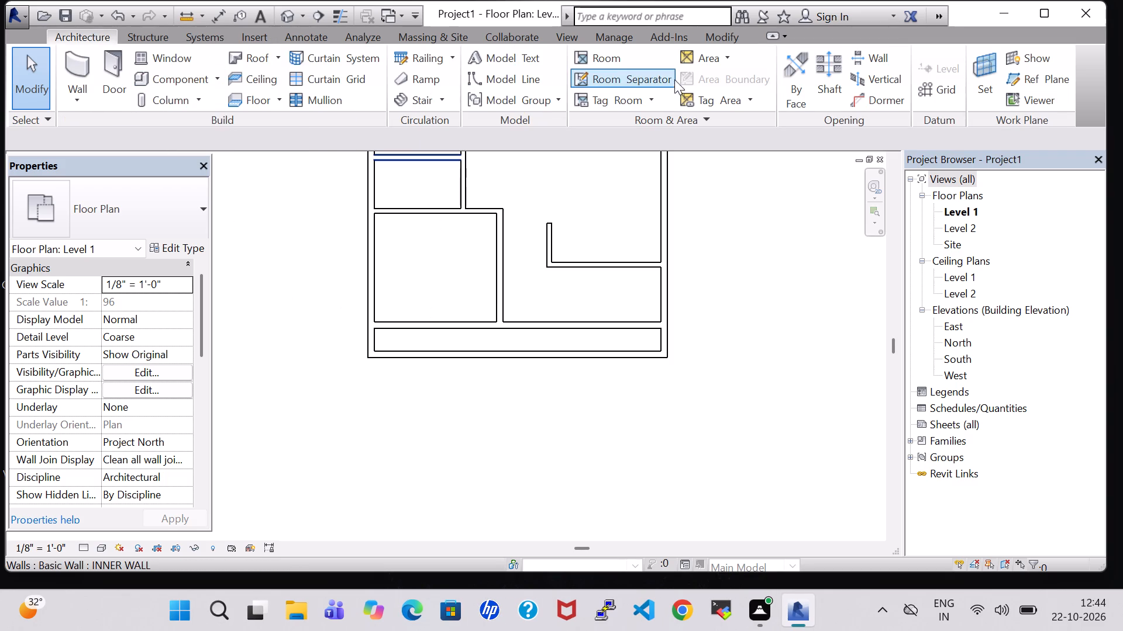
pyautogui.click(285, 13)
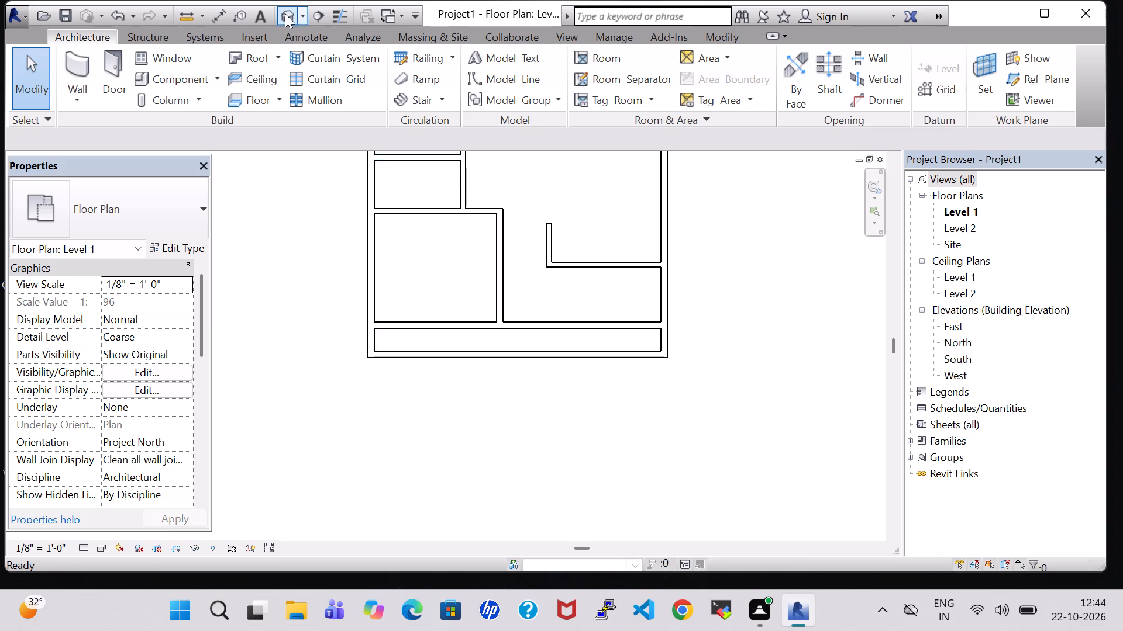
pyautogui.scroll(-1, 494, 357)
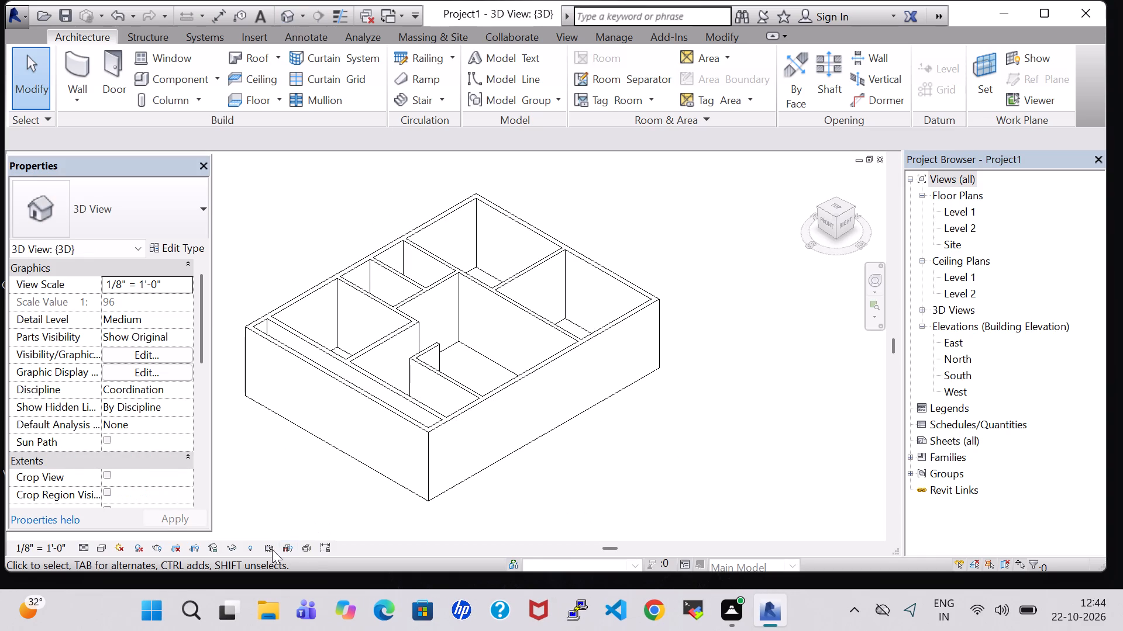
pyautogui.doubleClick(97, 546)
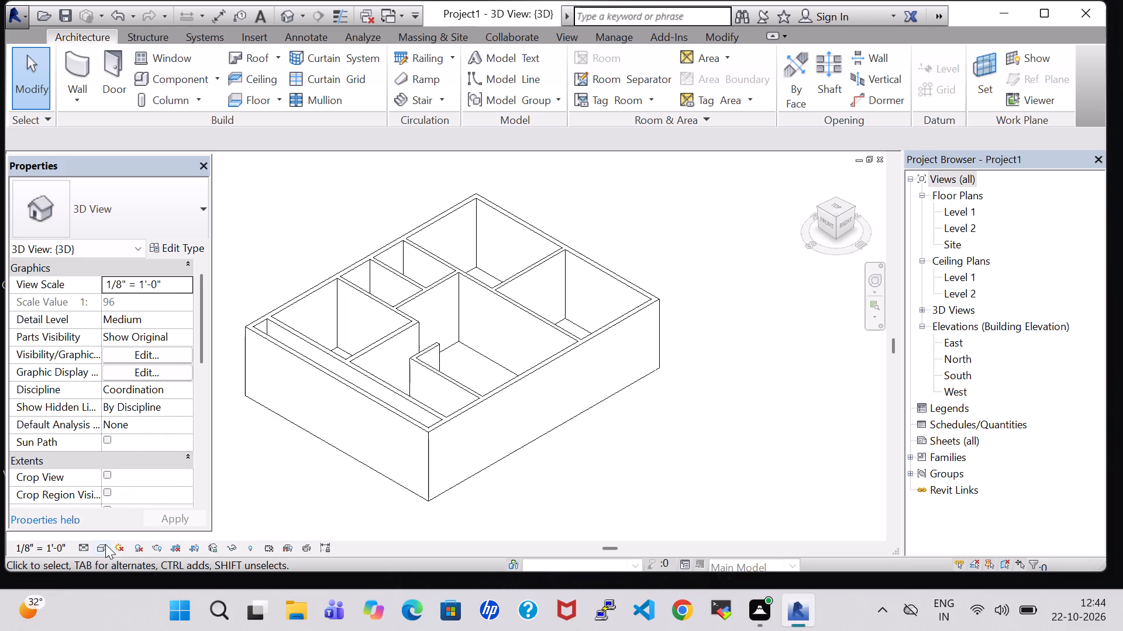
pyautogui.click(104, 548)
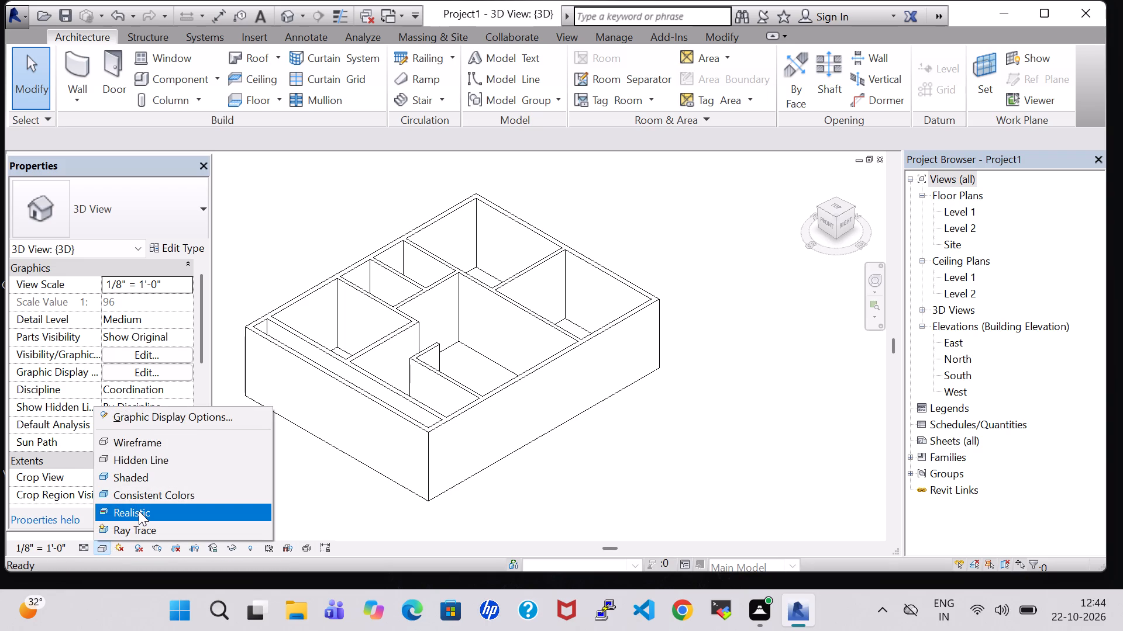
pyautogui.click(139, 511)
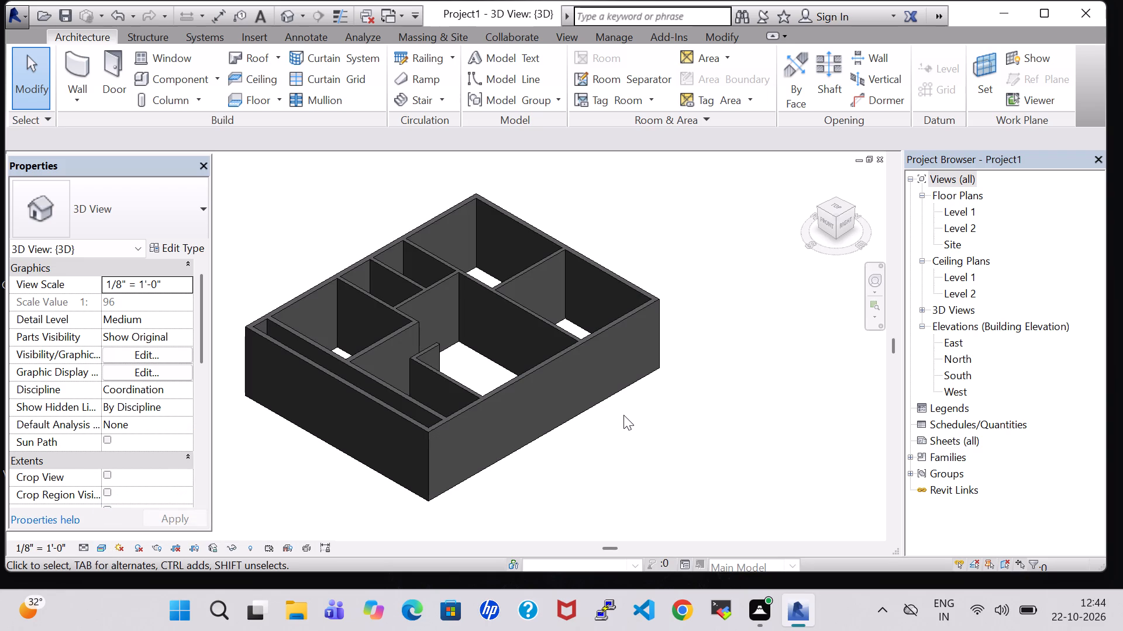
pyautogui.keyDown('shift'); pyautogui.moveTo(575, 443); pyautogui.dragTo(677, 375, button='middle'); pyautogui.keyUp('shift')
pyautogui.keyDown('shift'); pyautogui.middleClick(677, 373); pyautogui.keyUp('shift')
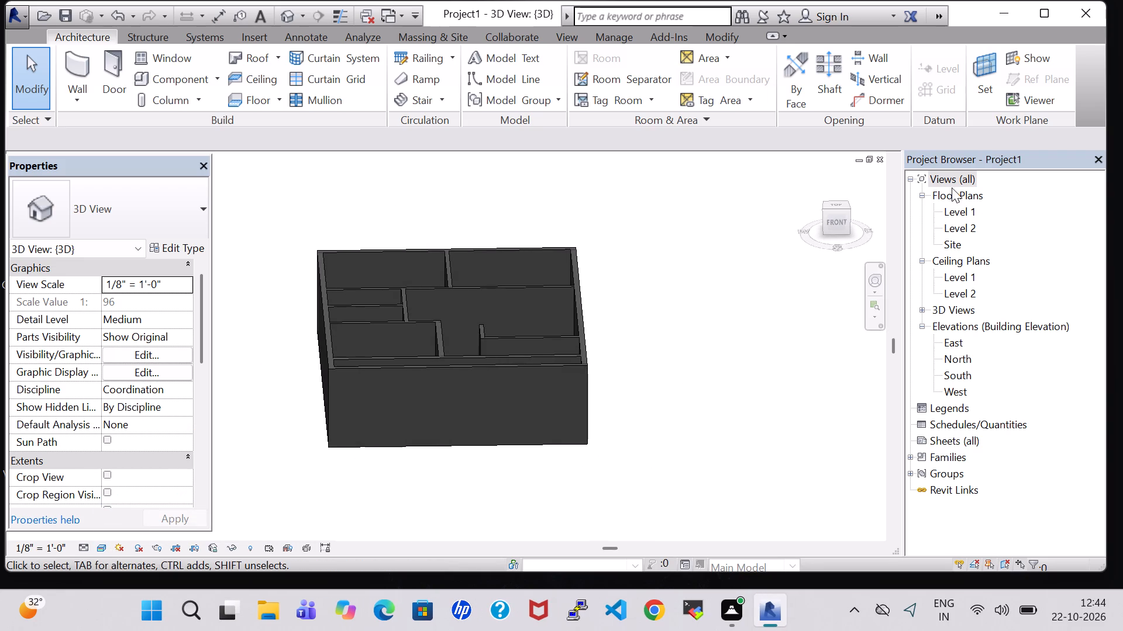
# Delete the south exterior wall of the narrow strip in the Level 1 floor plan.
pyautogui.doubleClick(960, 210)
pyautogui.scroll(-3, 571, 402)
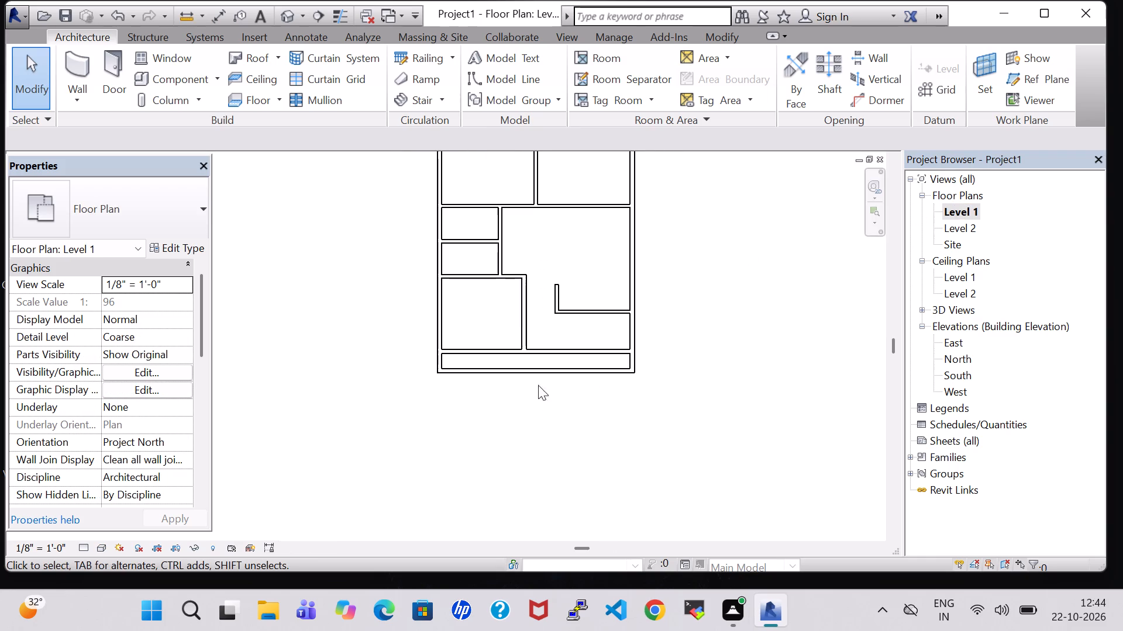
pyautogui.click(522, 378)
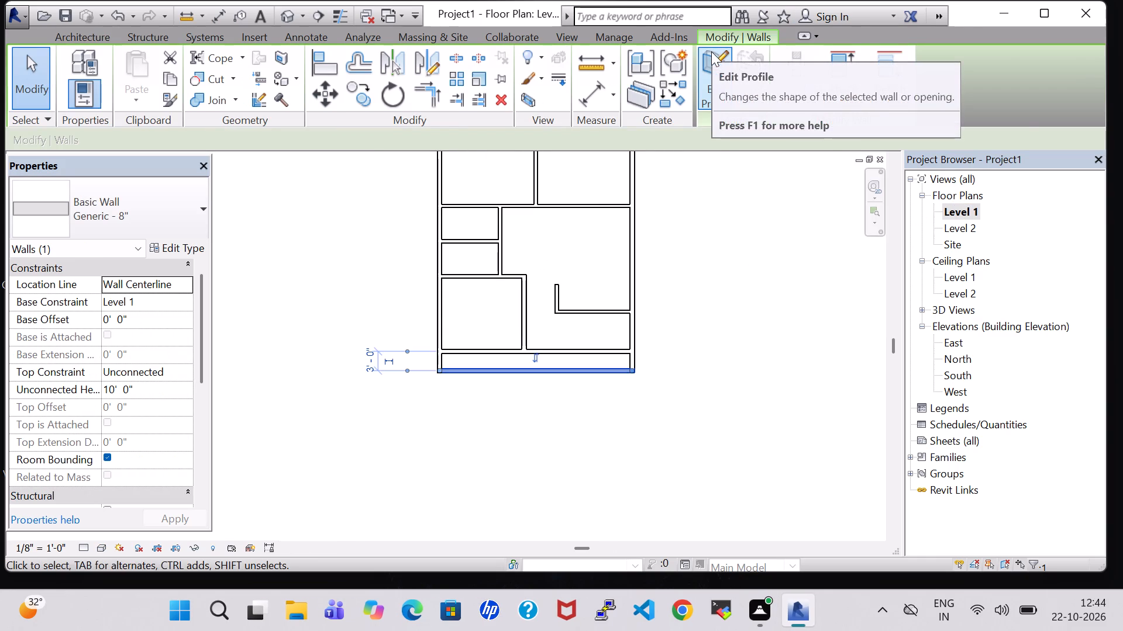
pyautogui.press('Delete')
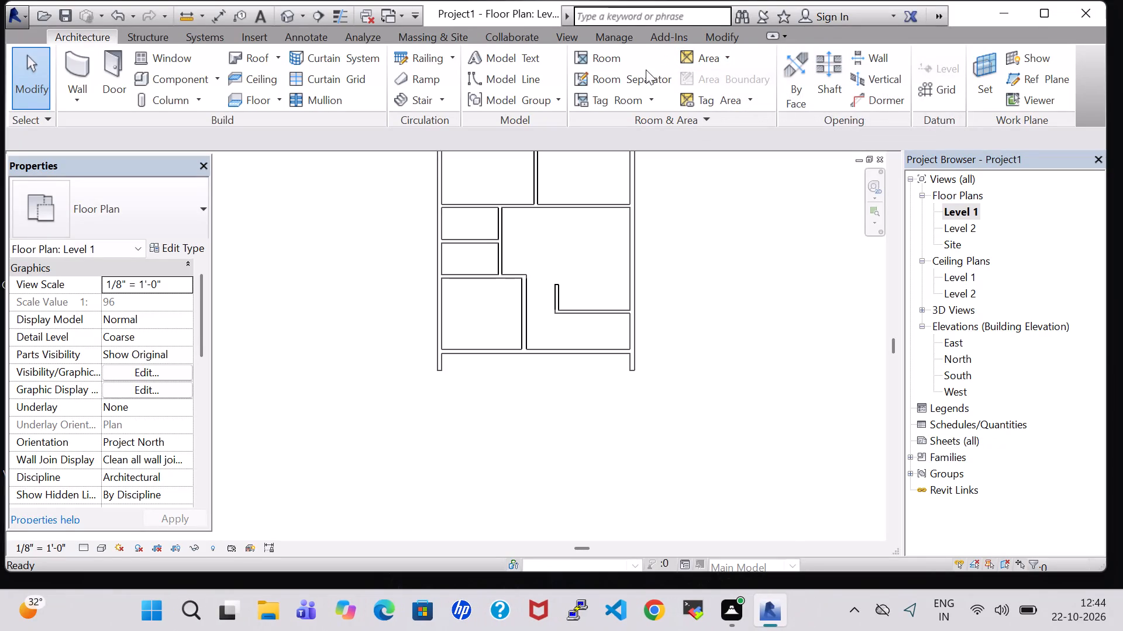
# Draw a room separation line along the open south side, between the south ends of the west and east exterior walls.
pyautogui.click(646, 70)
pyautogui.scroll(6, 364, 432)
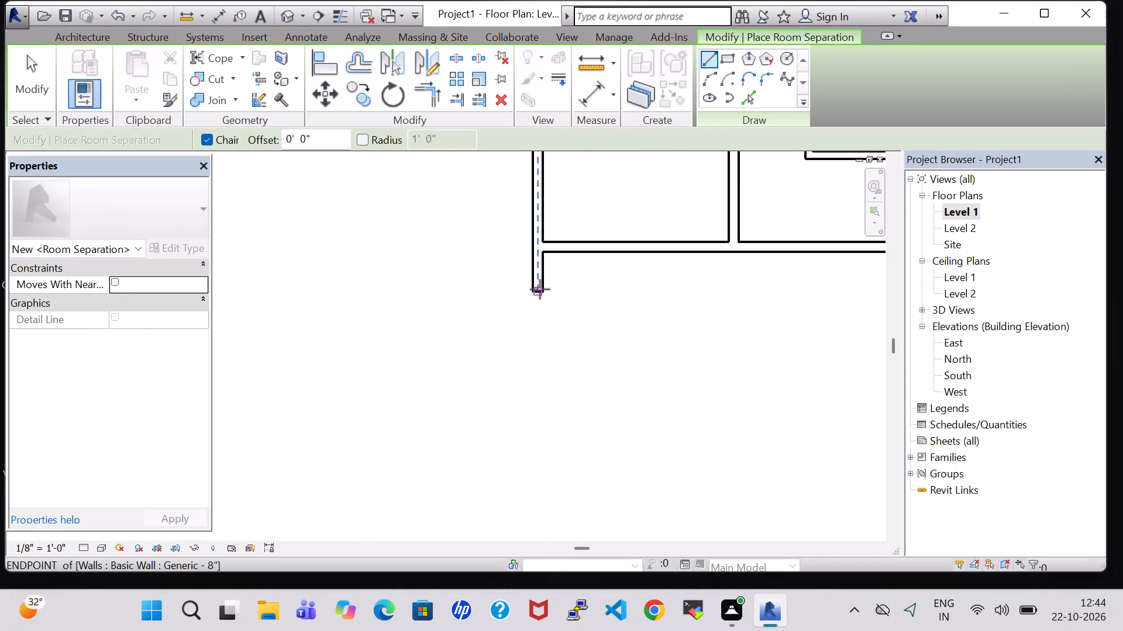
pyautogui.click(539, 291)
pyautogui.moveTo(715, 294); pyautogui.dragTo(141, 353, button='middle')
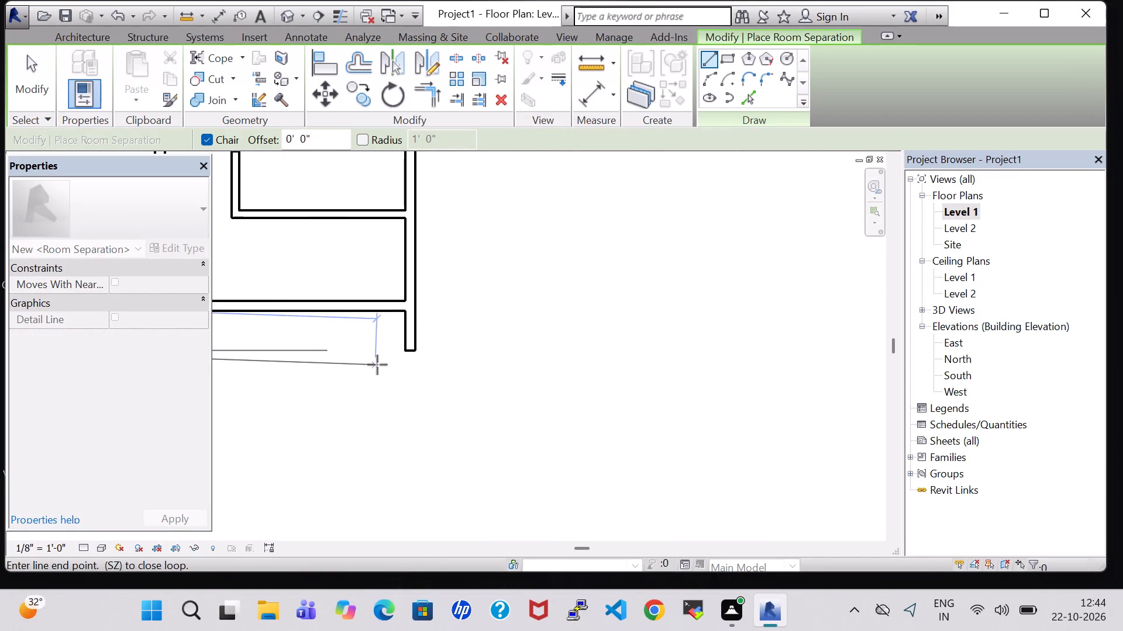
pyautogui.click(408, 349)
pyautogui.scroll(-4, 447, 387)
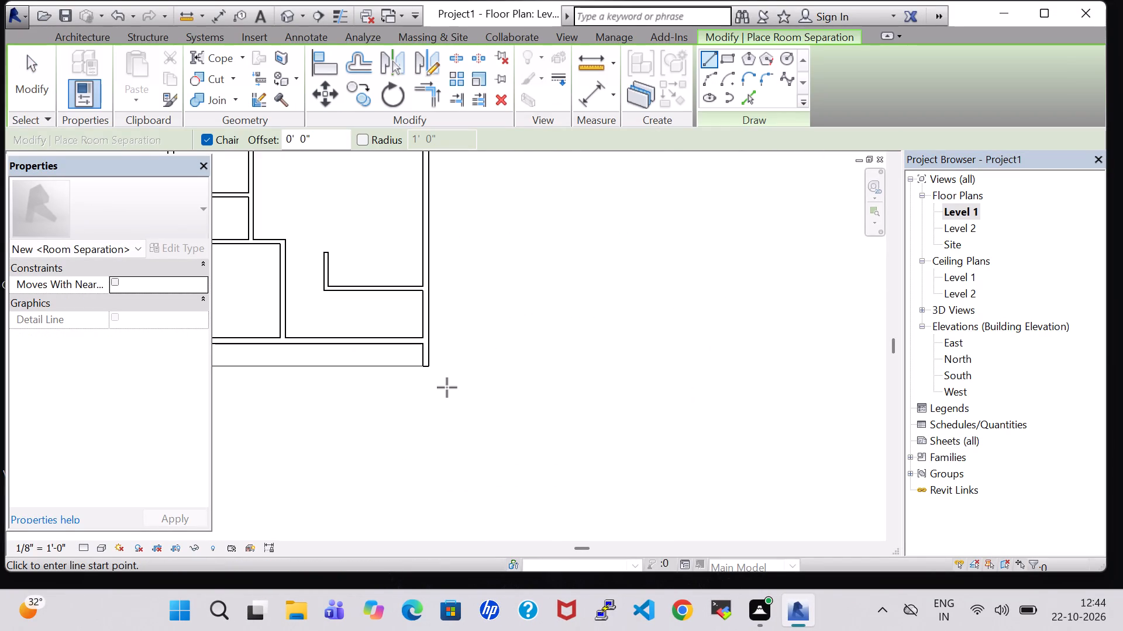
pyautogui.scroll(-9, 447, 387)
pyautogui.press('Escape')
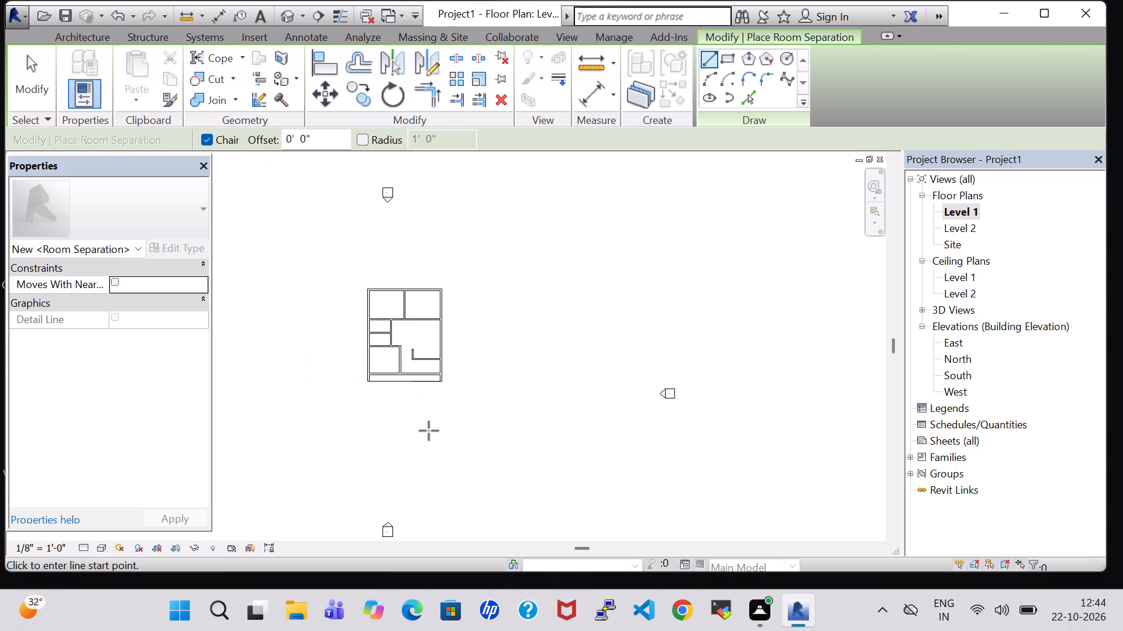
pyautogui.press('Escape')
# Draw a room separation line about 2'-8" long across the south strip, in line with the wall between the two southern rooms.
pyautogui.scroll(4, 425, 430)
pyautogui.moveTo(425, 430); pyautogui.dragTo(525, 439, button='middle')
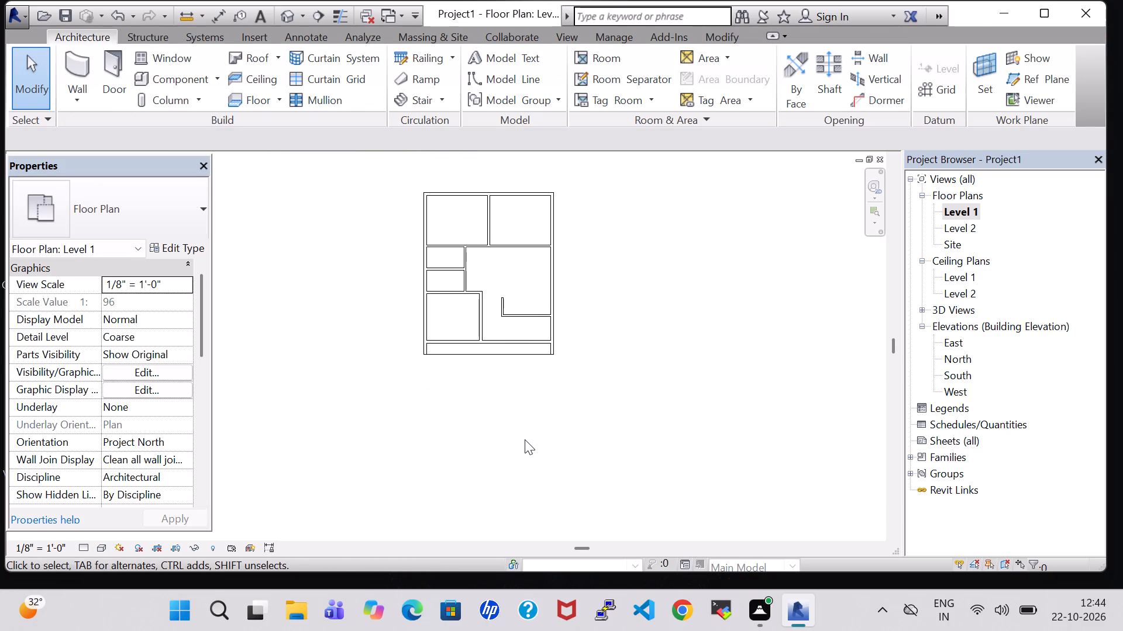
pyautogui.scroll(5, 476, 409)
pyautogui.moveTo(476, 349); pyautogui.dragTo(495, 426, button='middle')
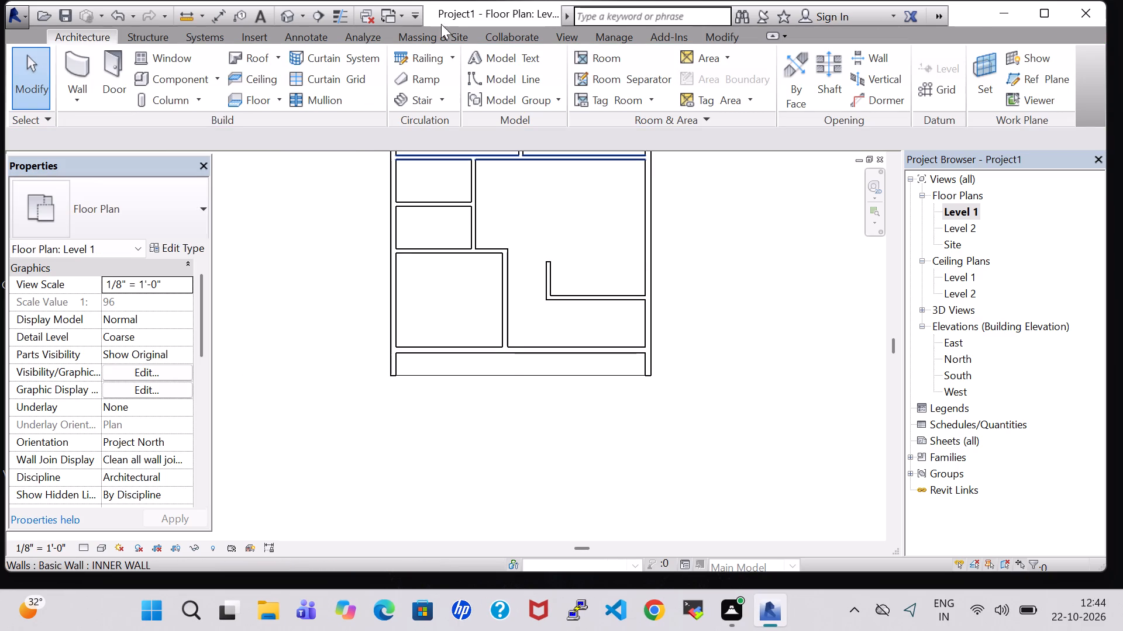
pyautogui.click(615, 80)
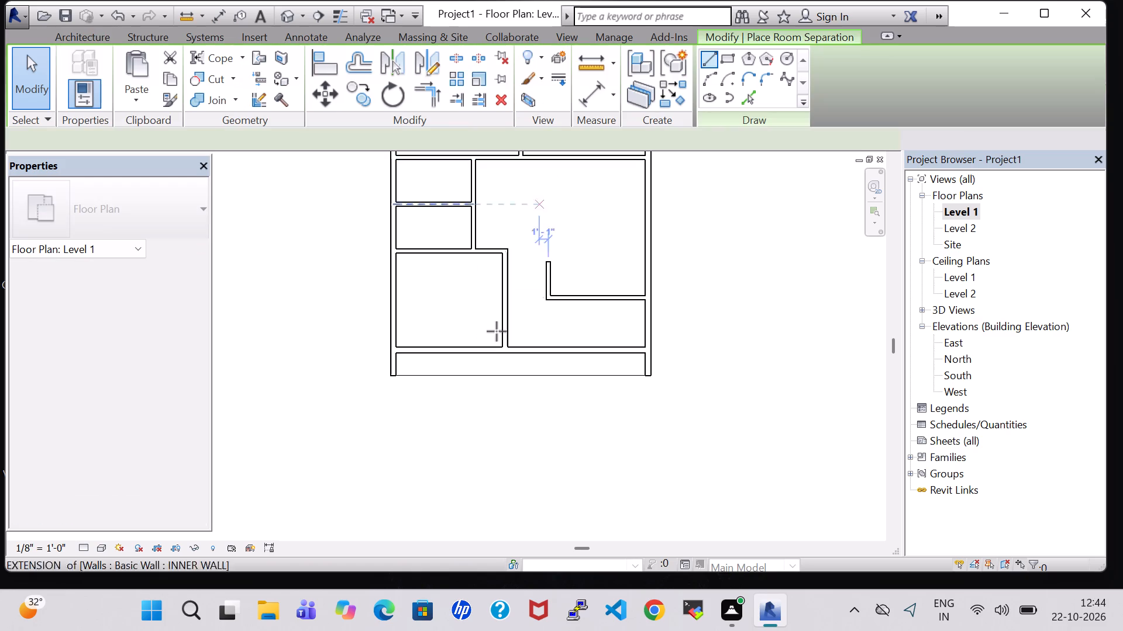
pyautogui.scroll(4, 528, 415)
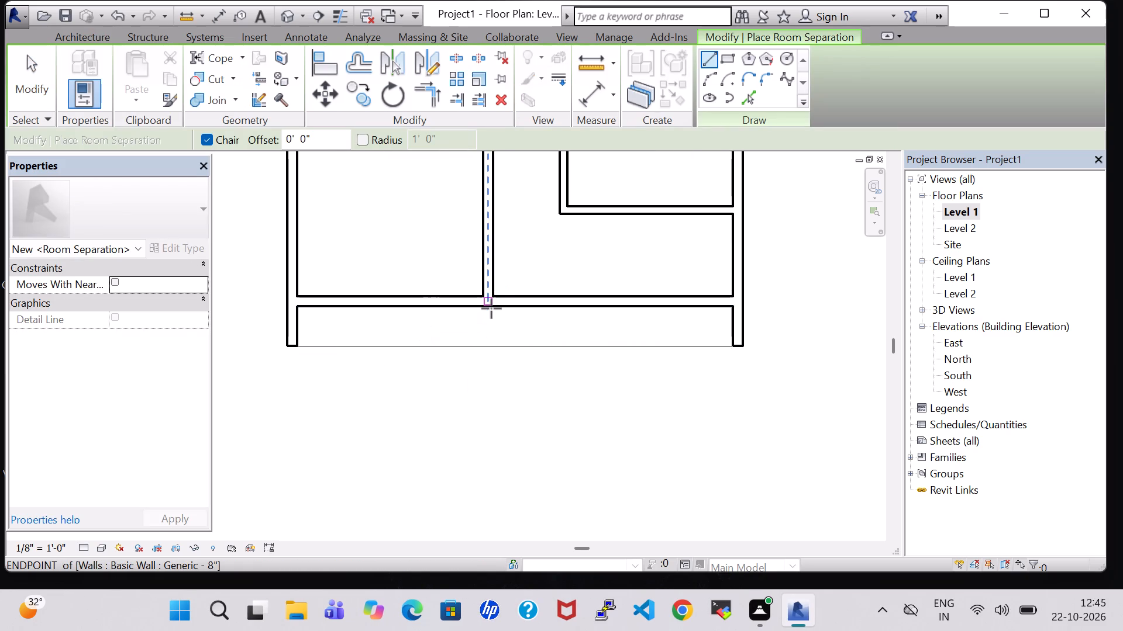
pyautogui.click(488, 310)
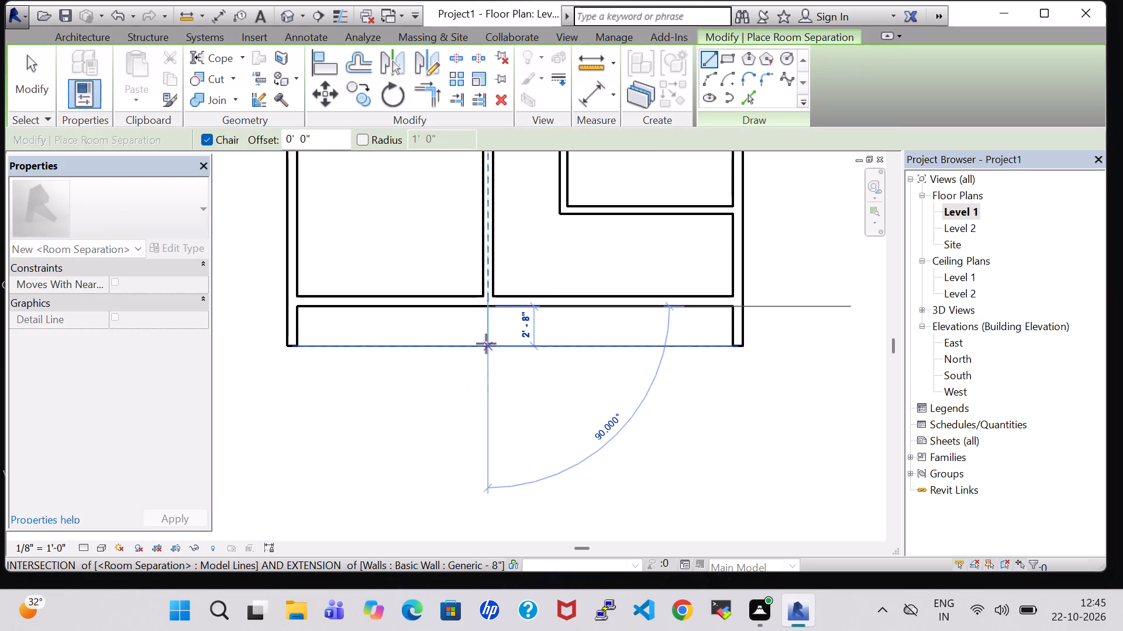
pyautogui.click(486, 344)
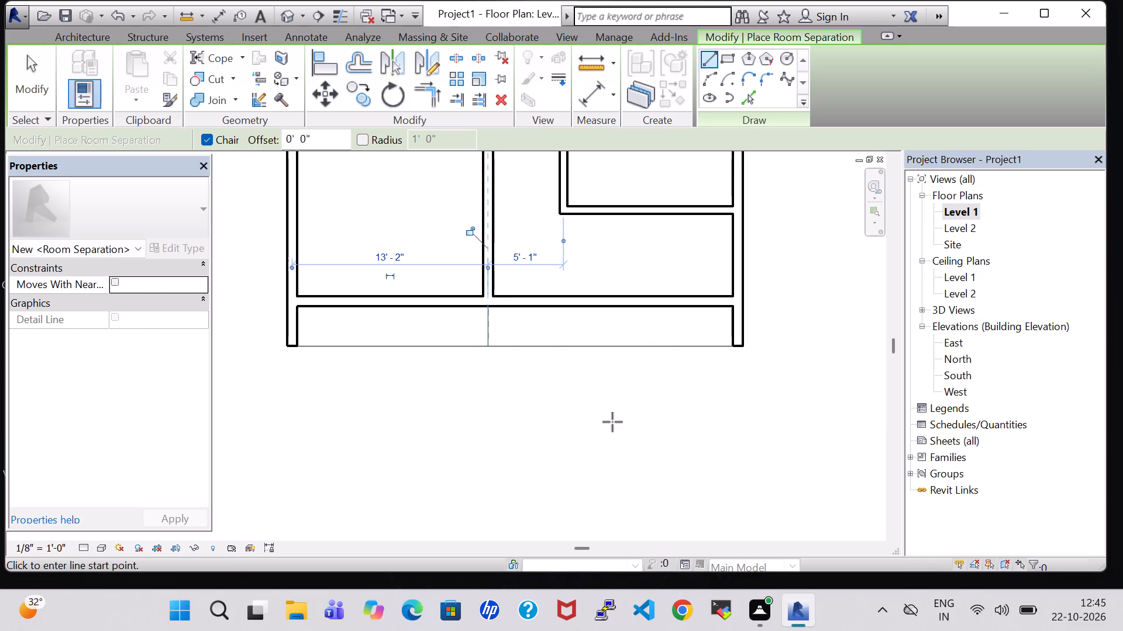
pyautogui.press('Escape')
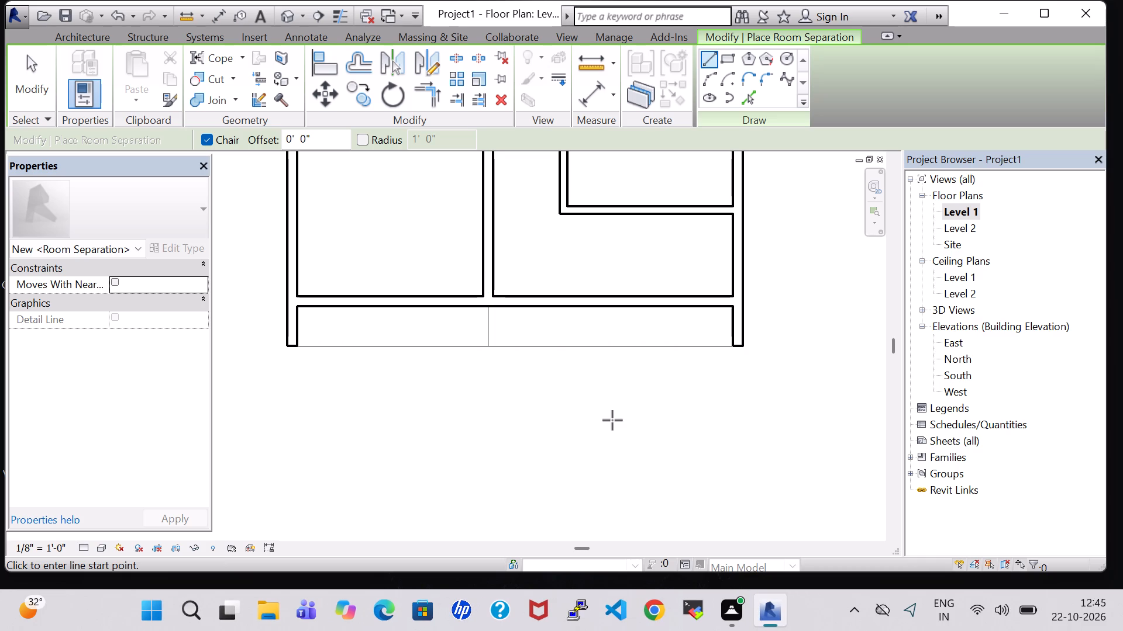
pyautogui.press('Escape')
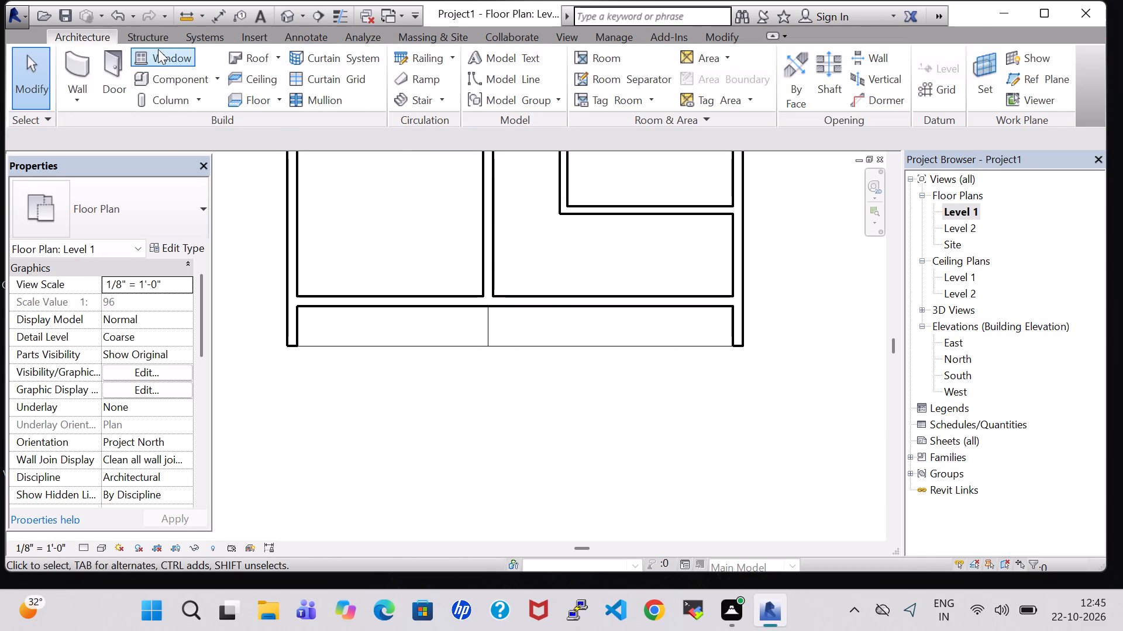
# Draw a Generic - 8" wall along the strip's open south side, between the south ends of the west and east exterior walls.
pyautogui.click(78, 51)
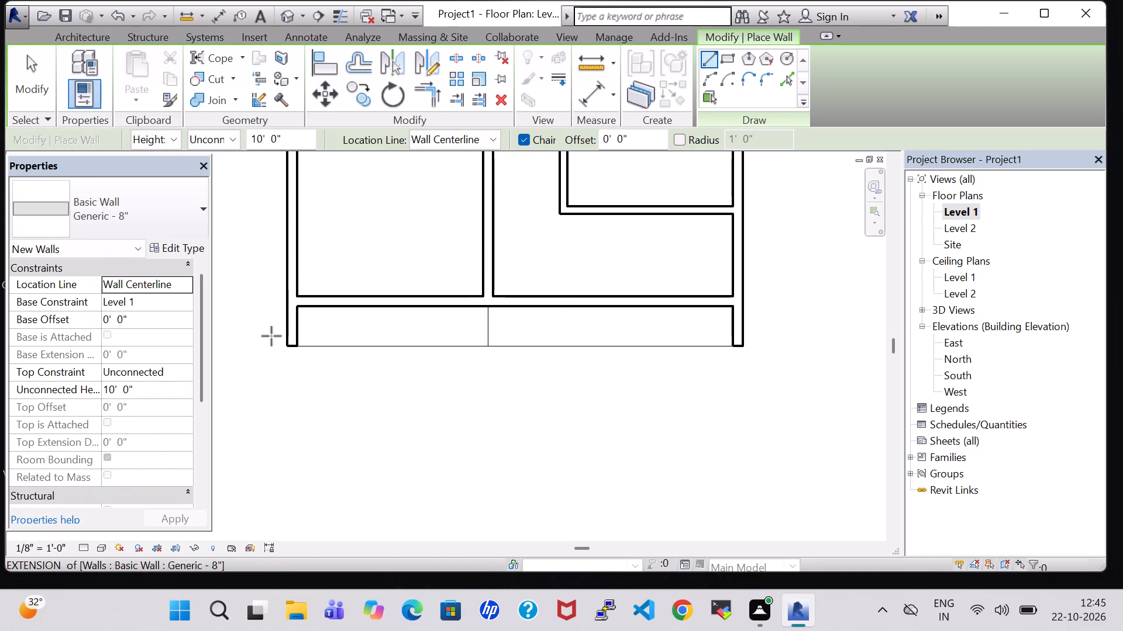
pyautogui.click(288, 342)
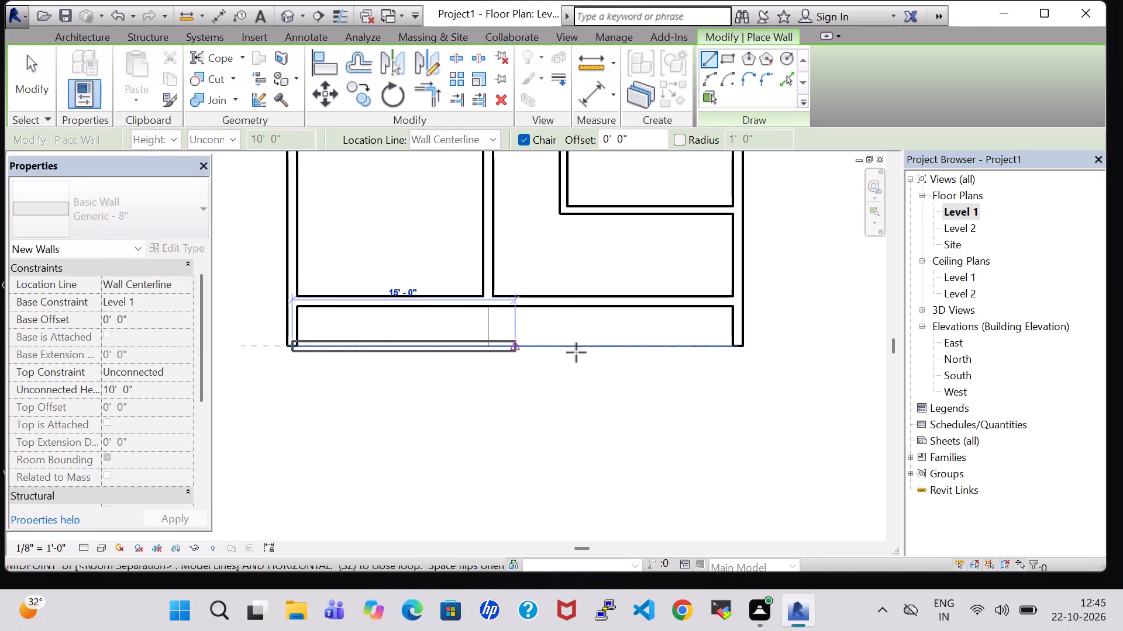
pyautogui.click(743, 349)
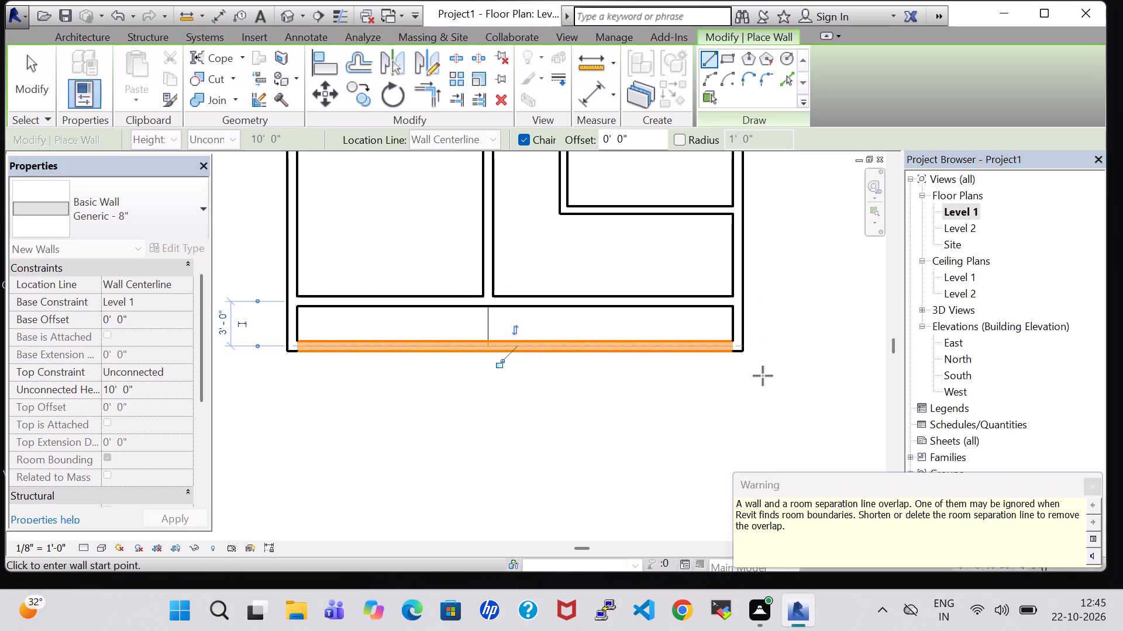
pyautogui.click(1091, 481)
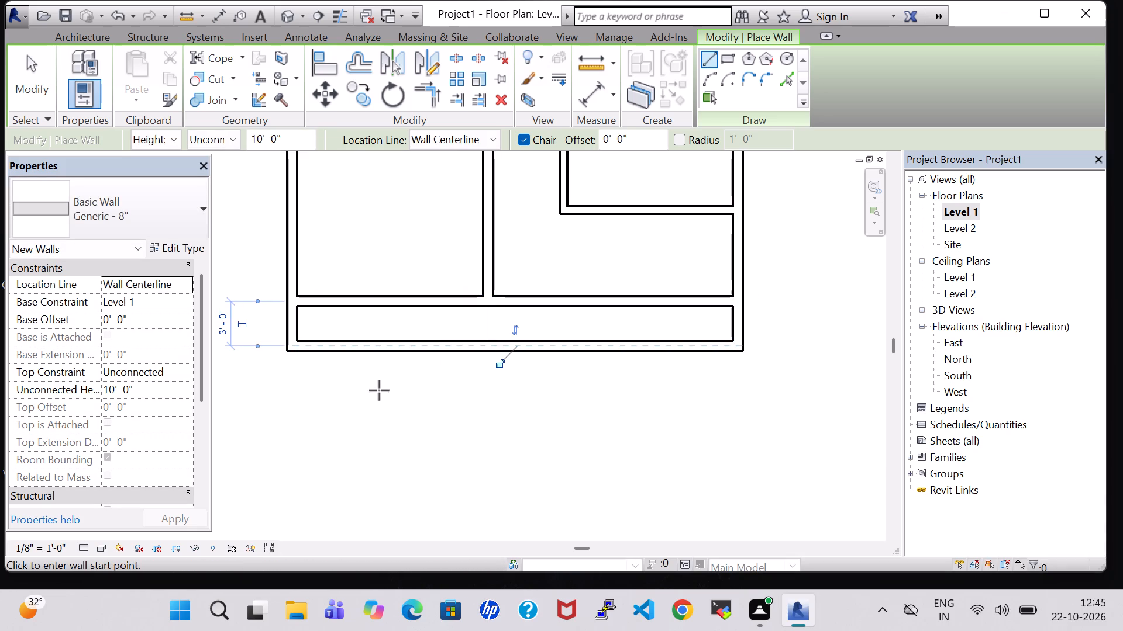
pyautogui.press('Escape')
pyautogui.press('Escape')
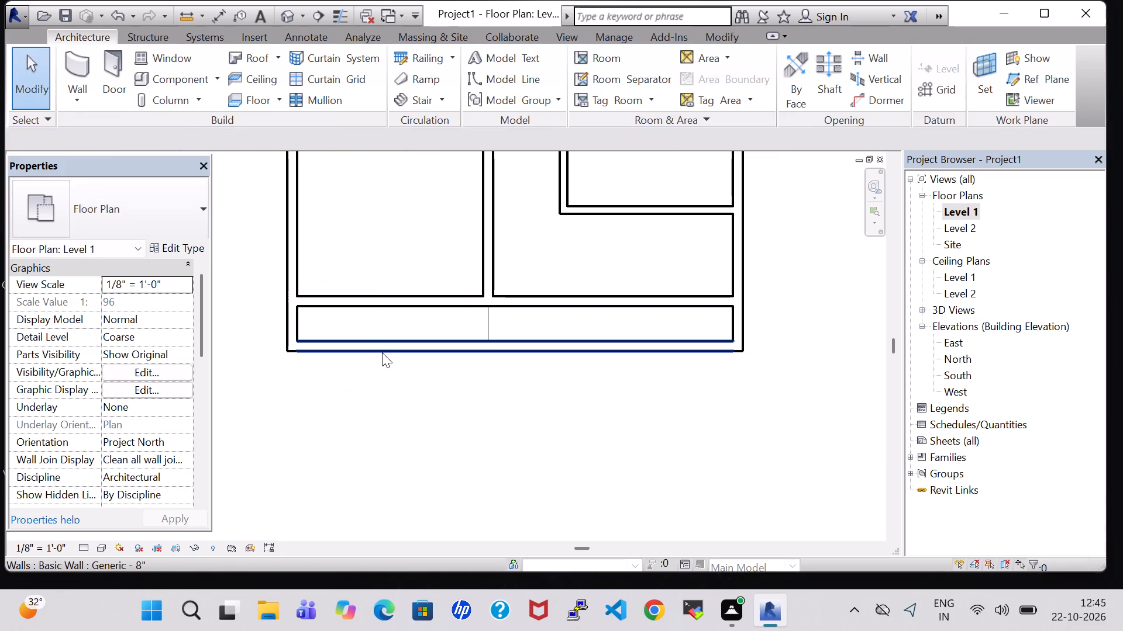
# Set the new south wall's unconnected height to 4 feet, check it in the 3D view, and return to the Level 1 plan.
pyautogui.click(382, 352)
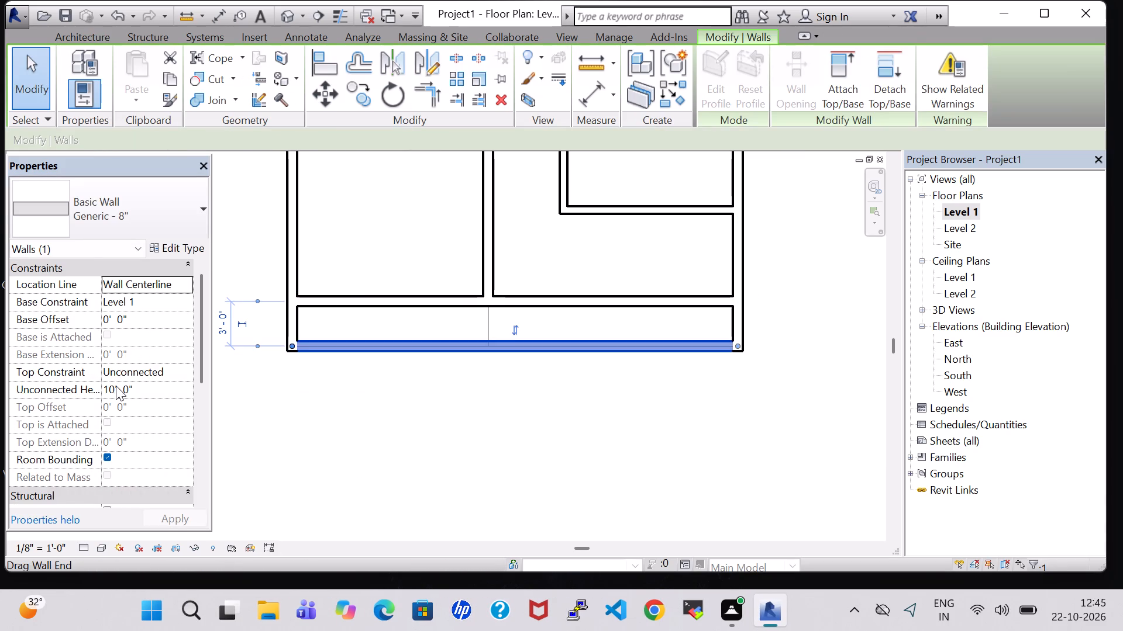
pyautogui.click(115, 390)
pyautogui.press('BackSpace')
pyautogui.press('BackSpace')
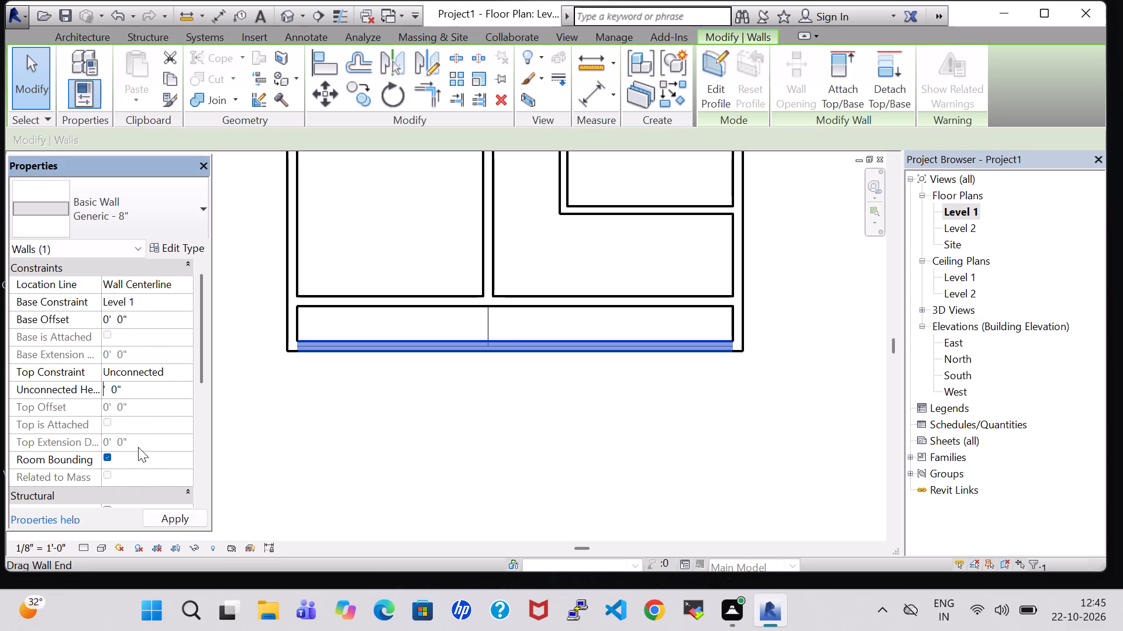
pyautogui.press('4')
pyautogui.press('Return')
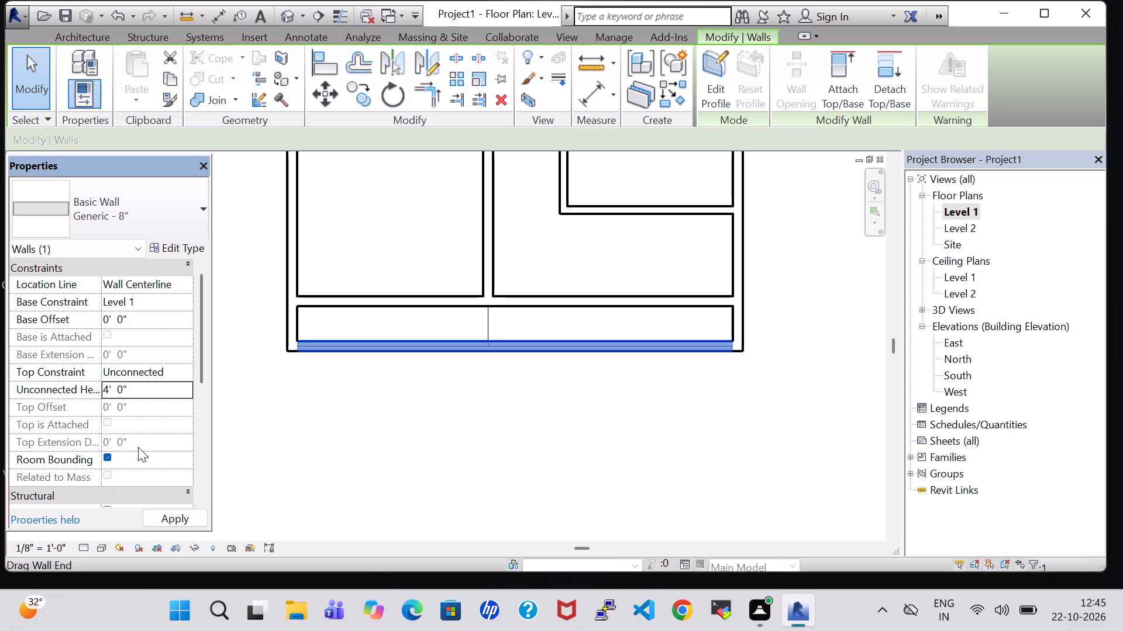
pyautogui.click(342, 390)
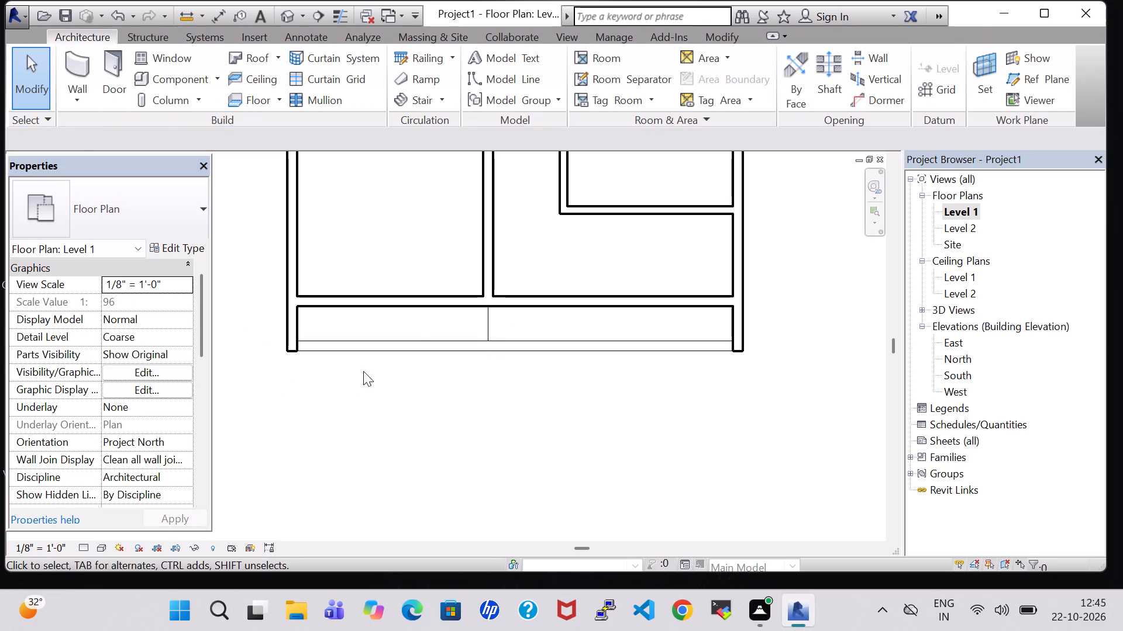
pyautogui.click(292, 12)
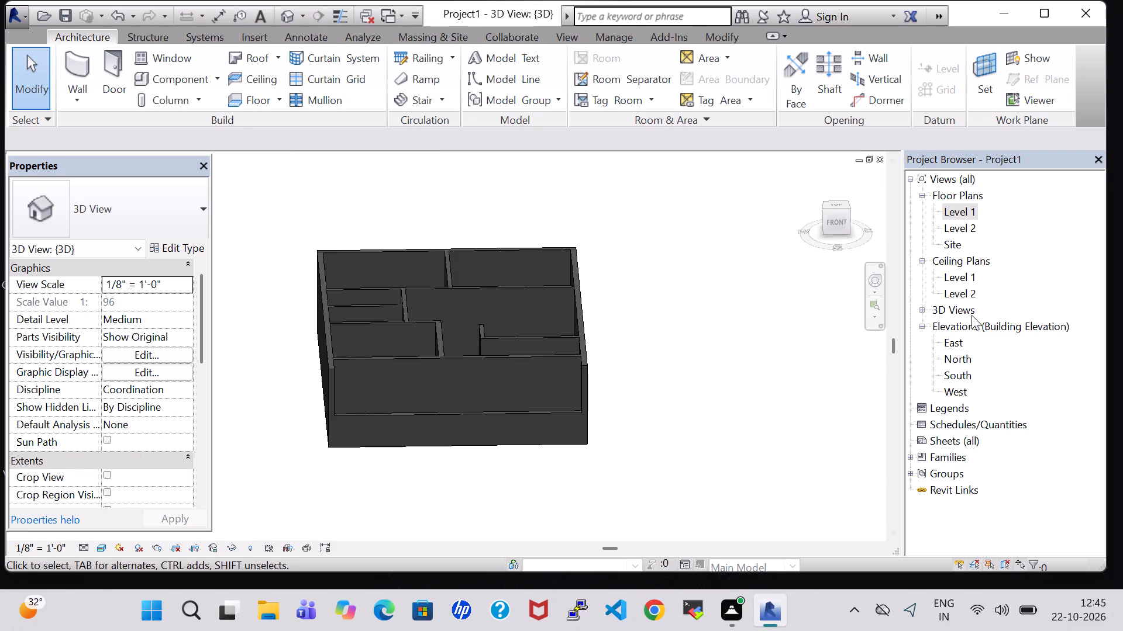
pyautogui.doubleClick(957, 206)
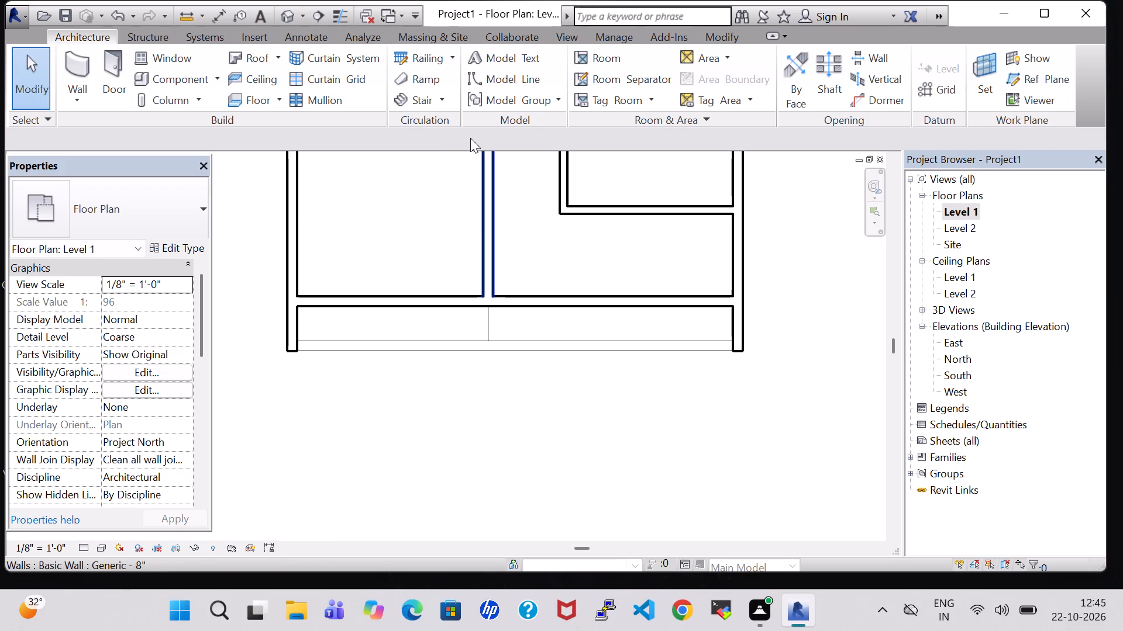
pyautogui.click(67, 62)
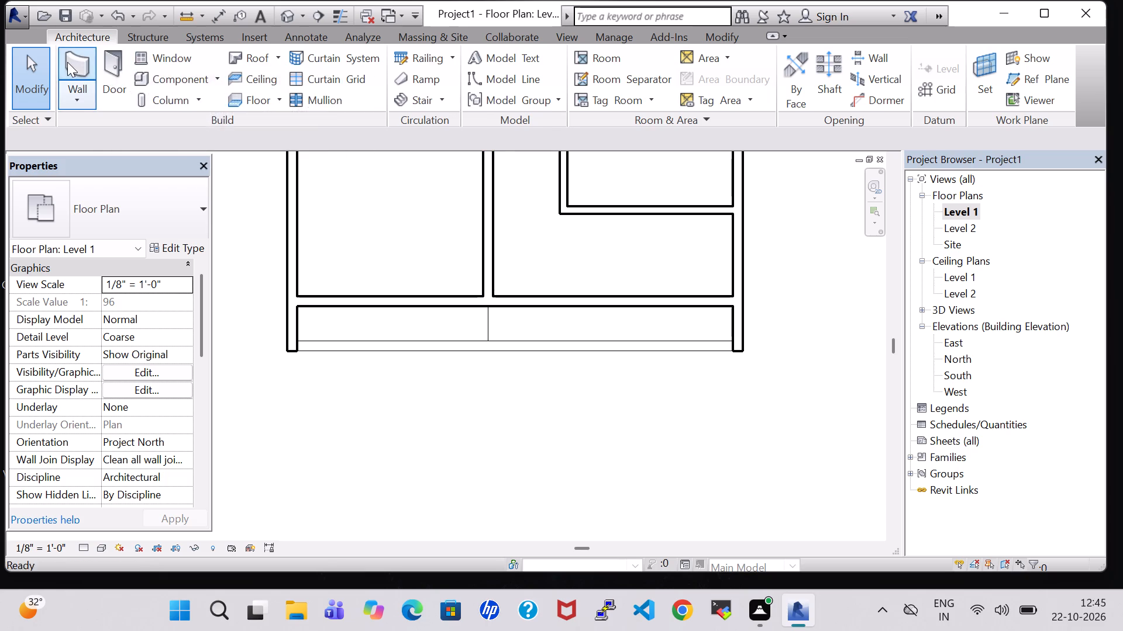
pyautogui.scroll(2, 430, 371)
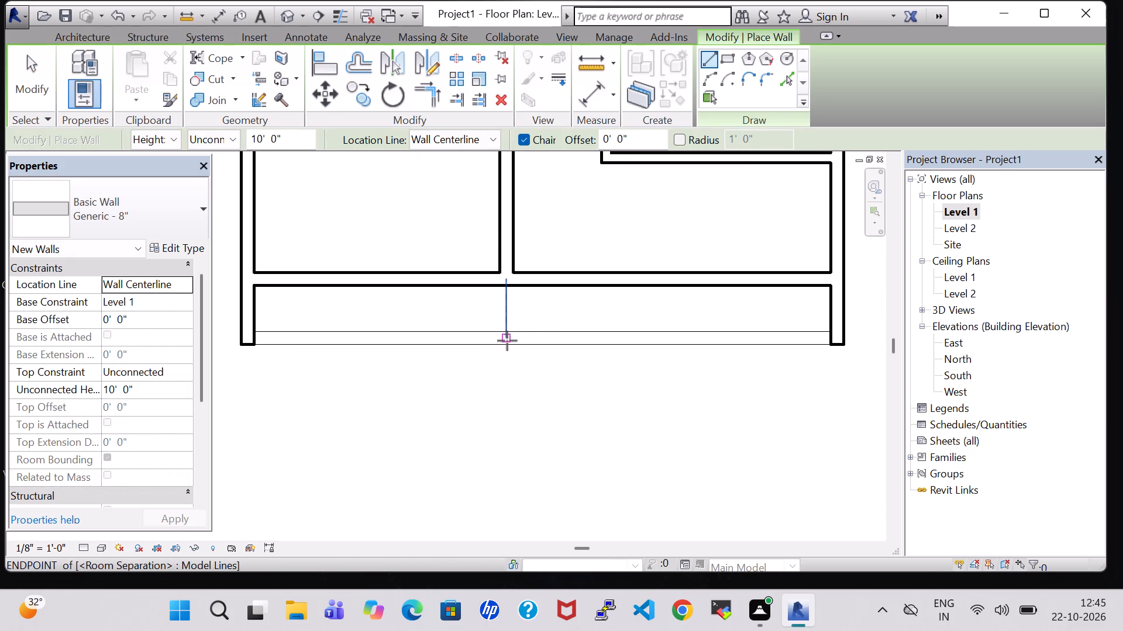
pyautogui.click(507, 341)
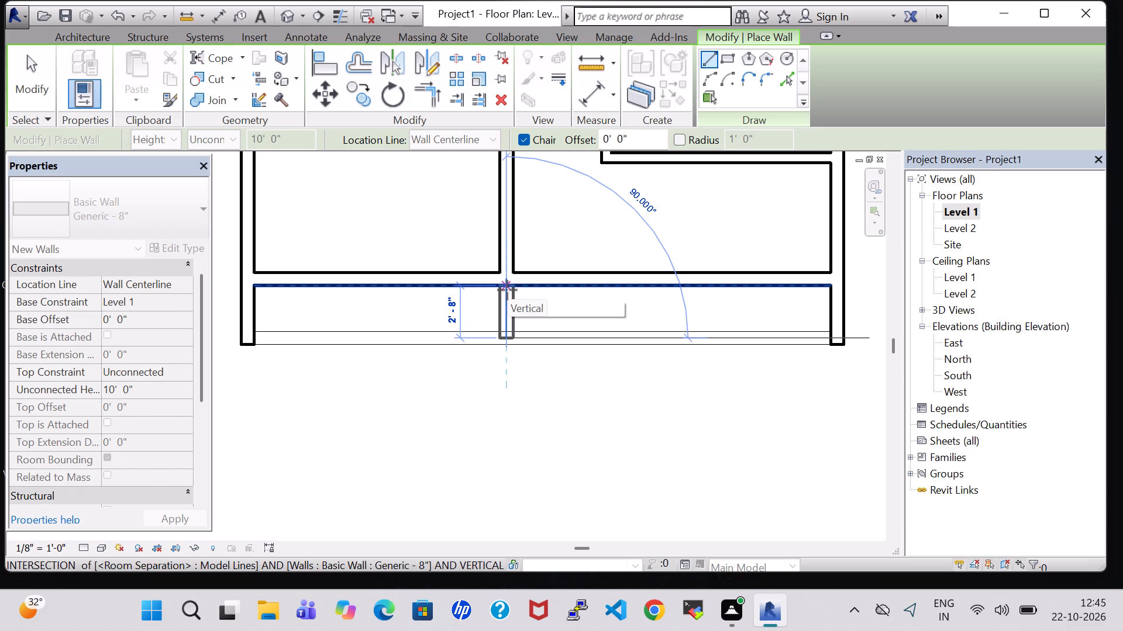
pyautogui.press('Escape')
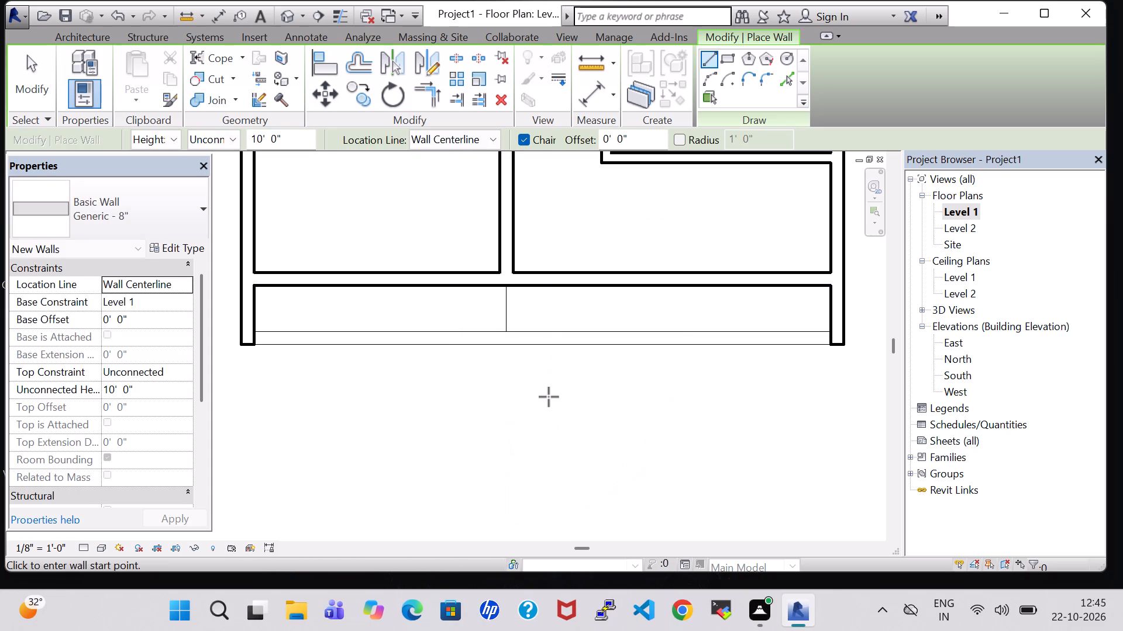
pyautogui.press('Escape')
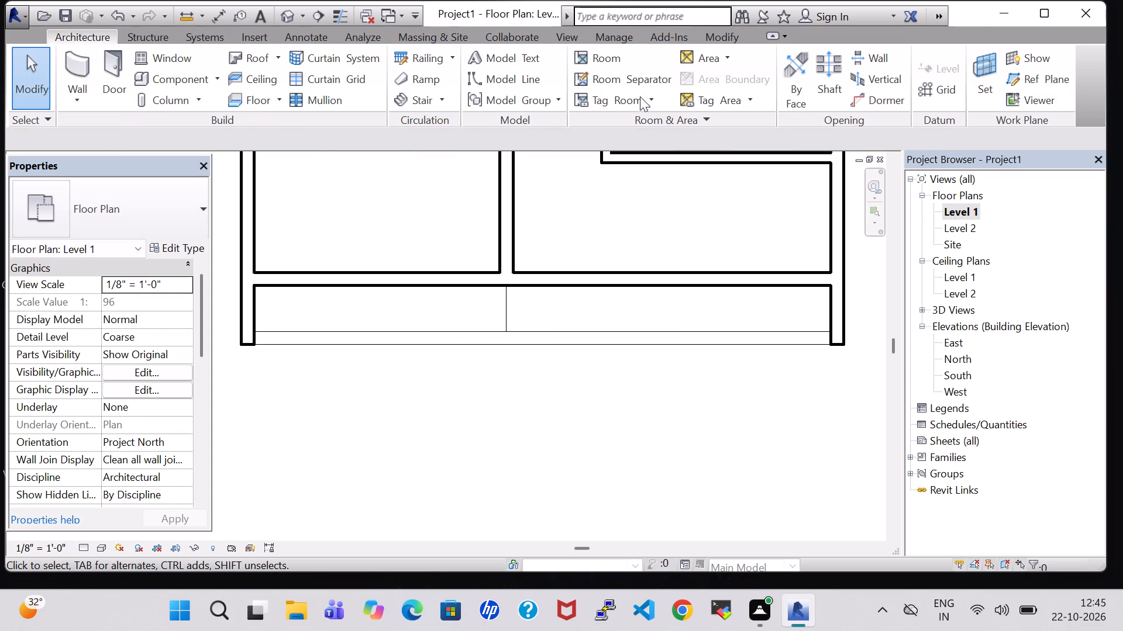
# Split the low south wall about 13'-6" from the west wall and 11'-7" from the east wall, and delete the middle segment.
pyautogui.click(715, 39)
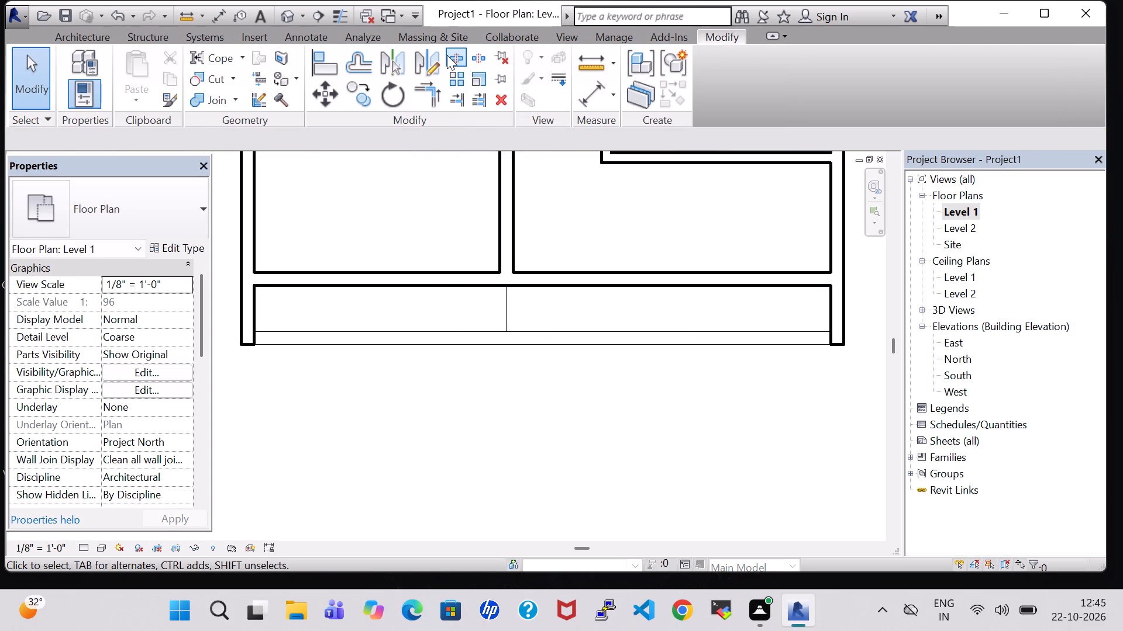
pyautogui.click(447, 55)
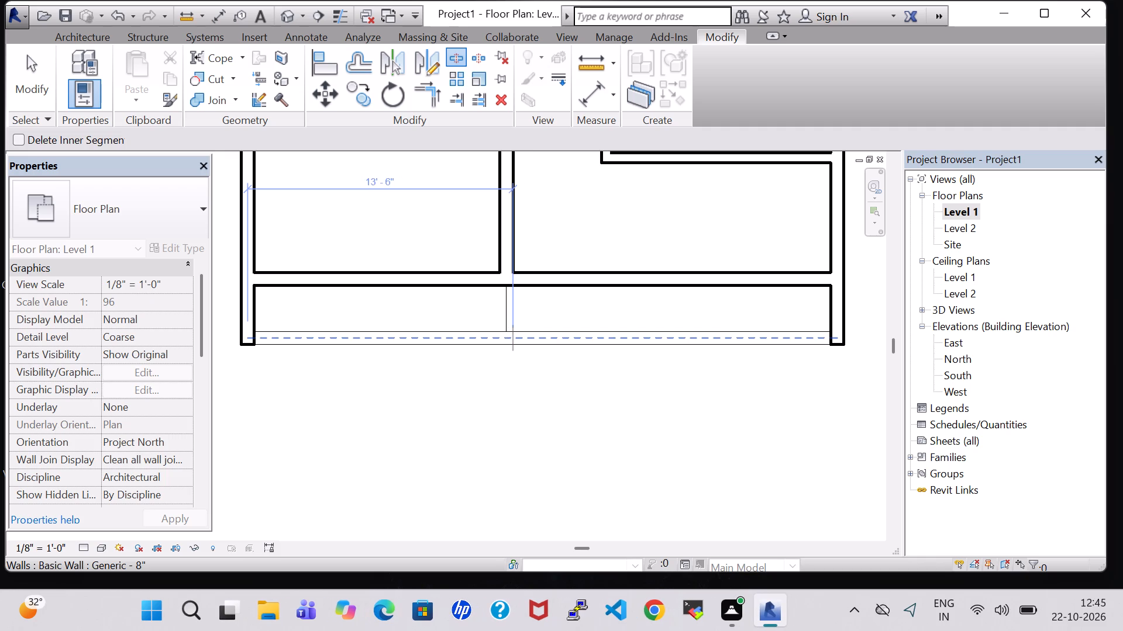
pyautogui.click(512, 340)
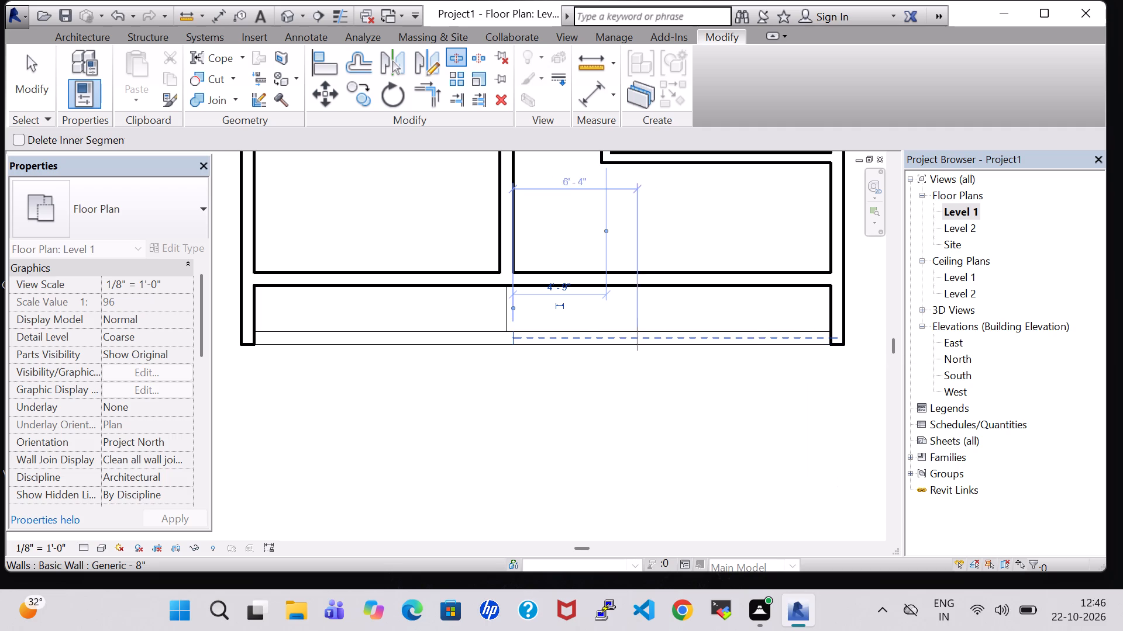
pyautogui.click(609, 341)
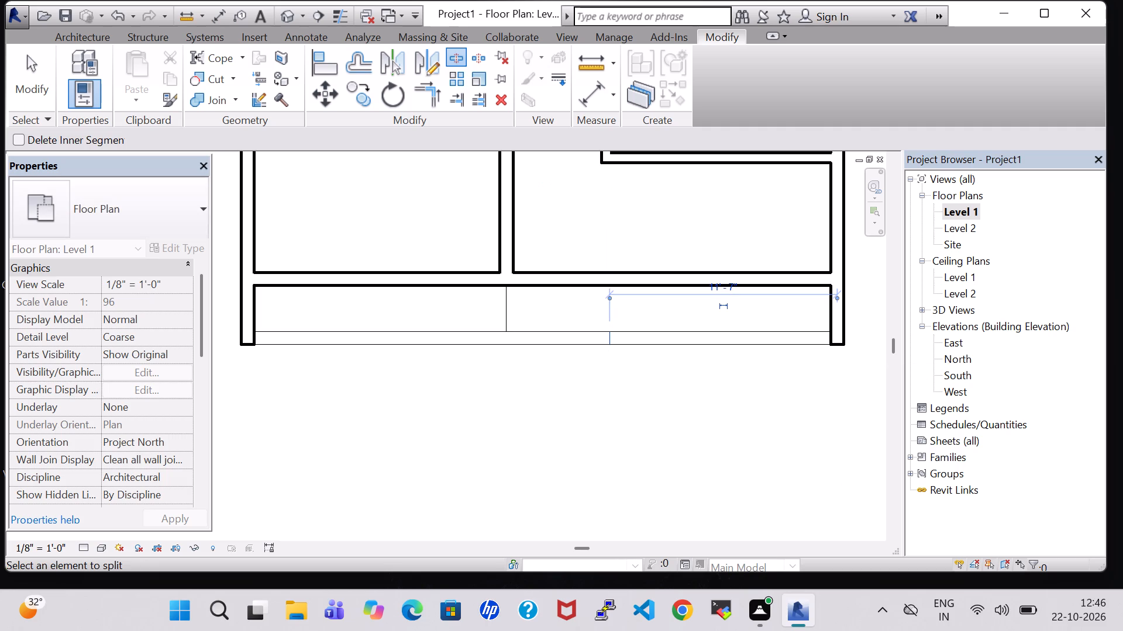
pyautogui.press('Escape')
pyautogui.press('Escape')
pyautogui.click(567, 343)
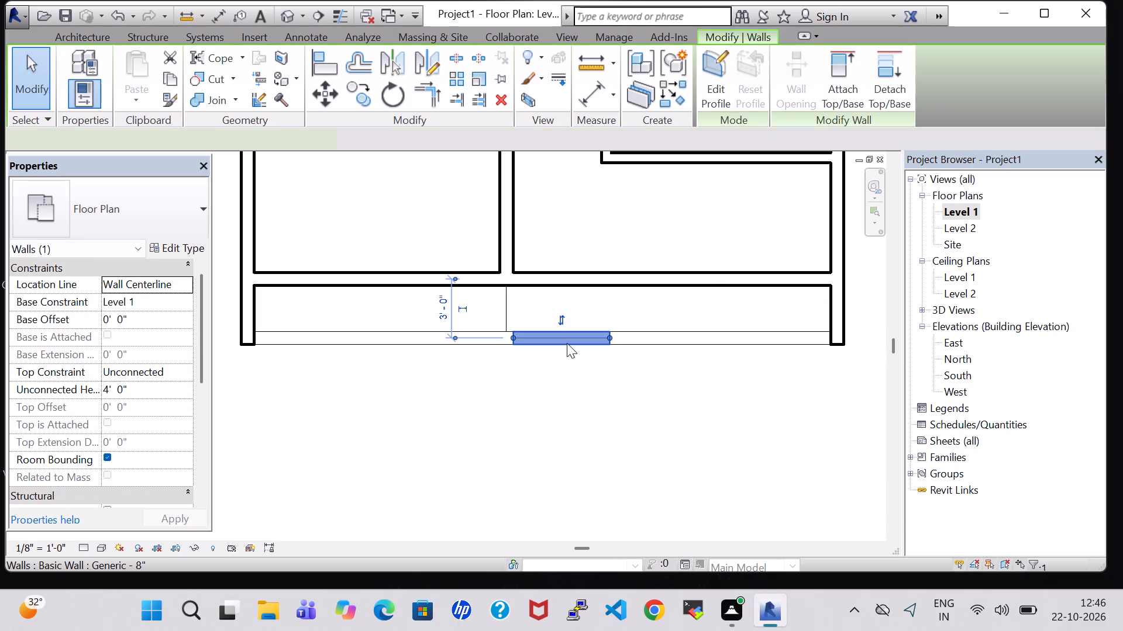
pyautogui.press('Delete')
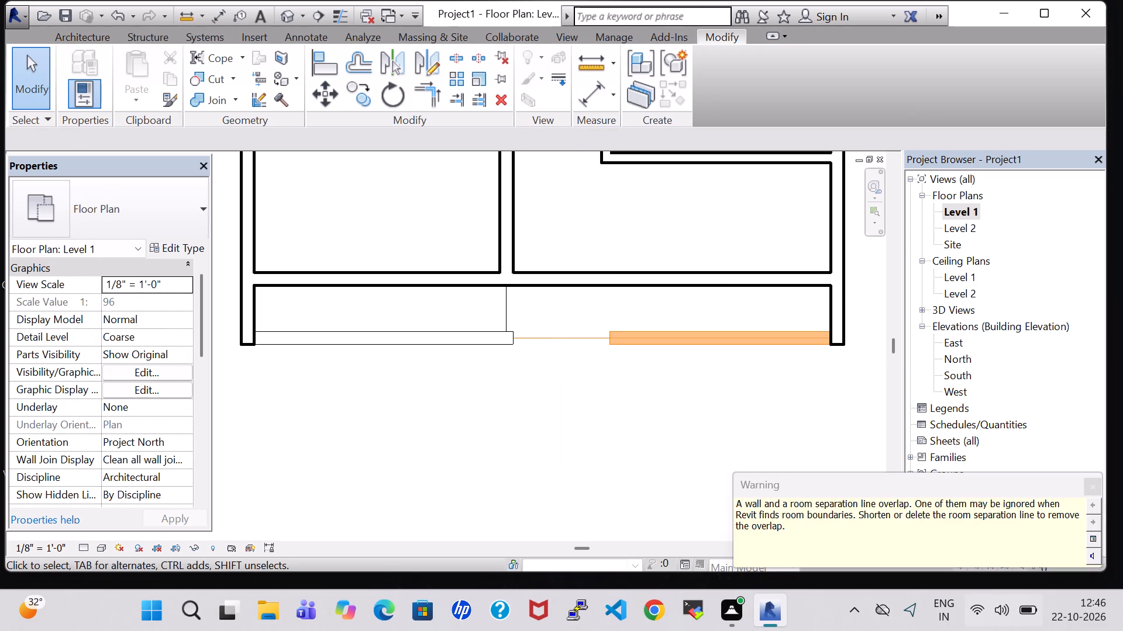
pyautogui.doubleClick(1091, 479)
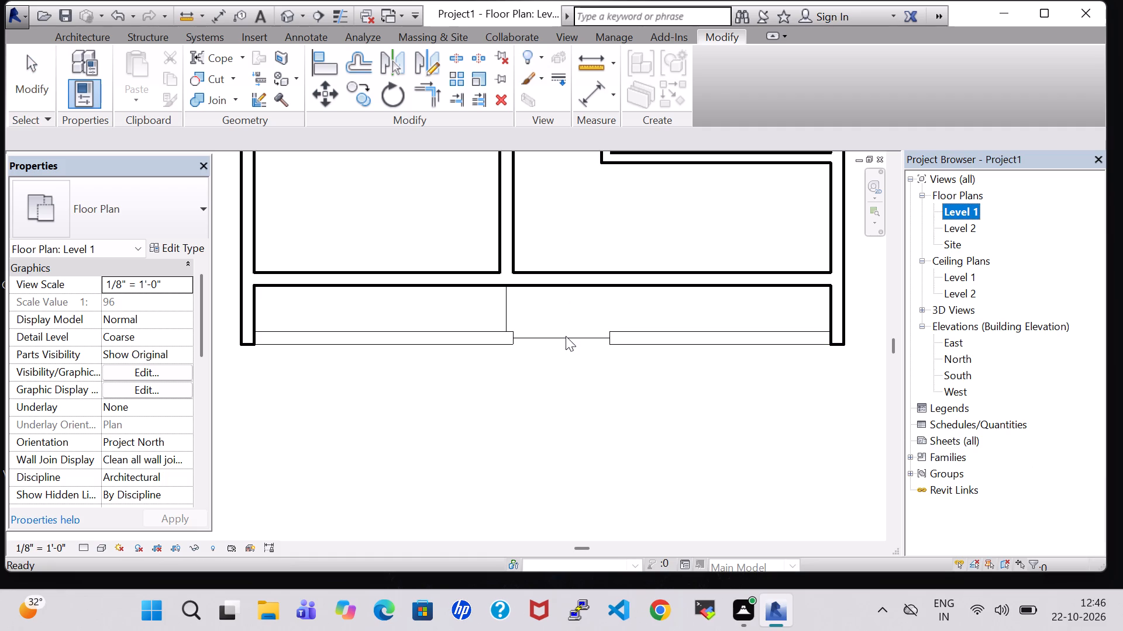
# Delete the room separation line running along the strip's south side through the new wall opening.
pyautogui.scroll(5, 547, 373)
pyautogui.click(547, 294)
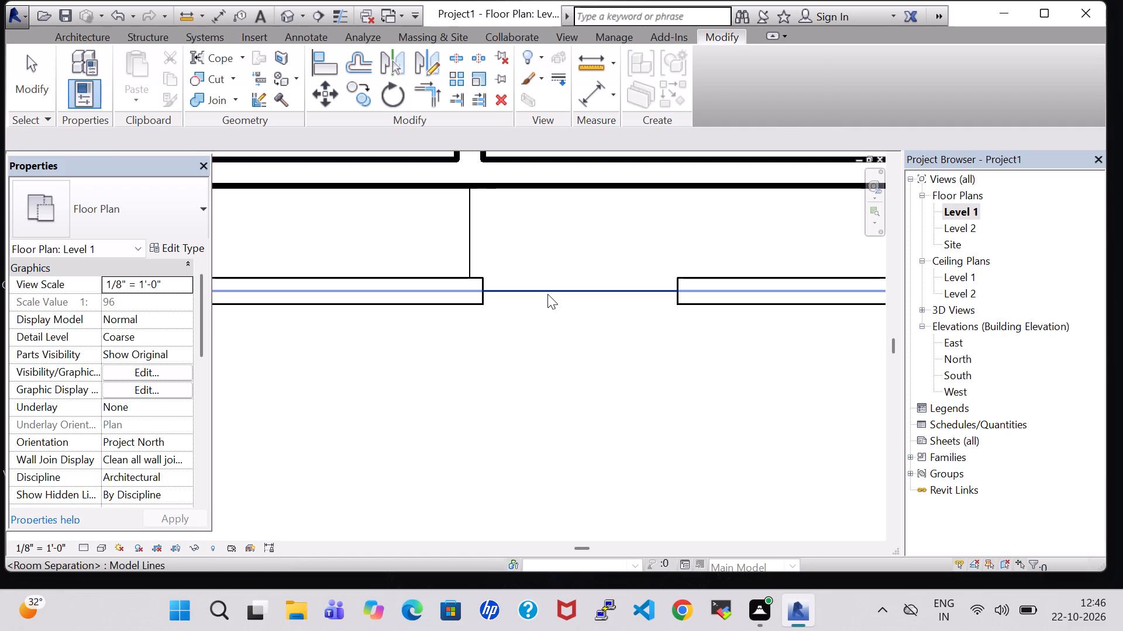
pyautogui.press('Delete')
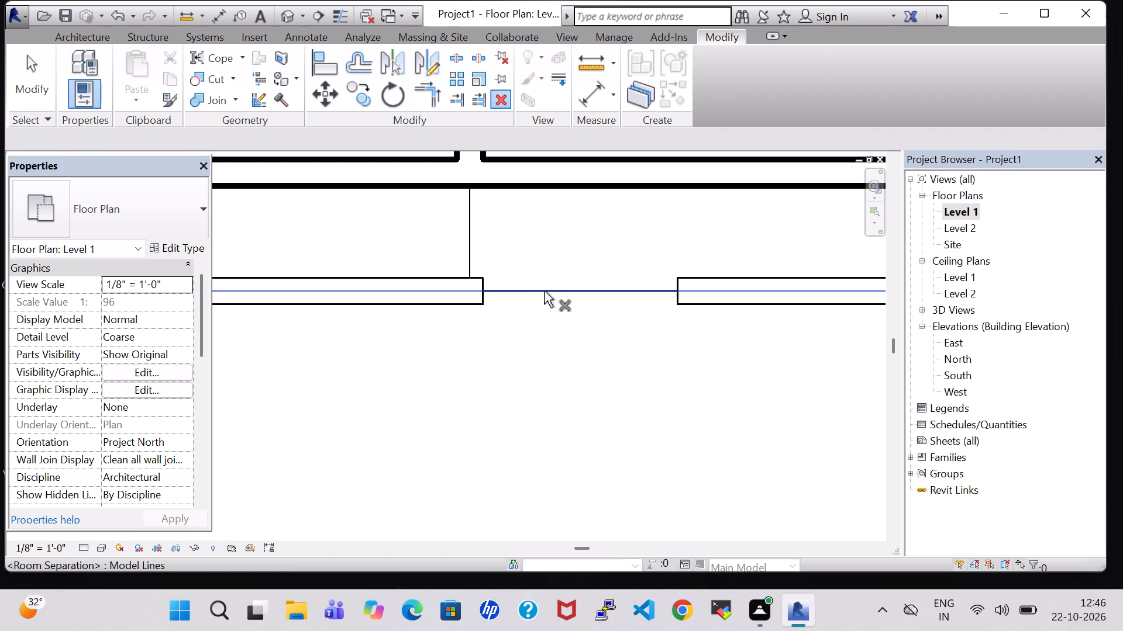
pyautogui.press('Delete')
pyautogui.click(544, 291)
pyautogui.press('Delete')
pyautogui.scroll(-2, 543, 369)
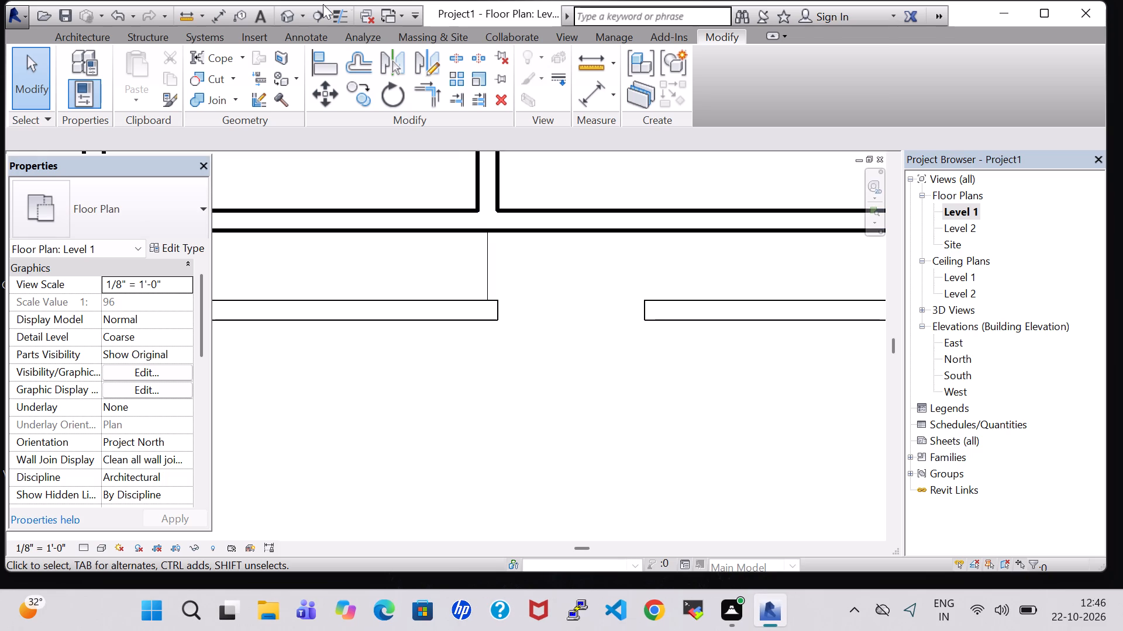
# Inspect the walls and the opening in the low south wall in the 3D view, and return to the Level 1 plan.
pyautogui.doubleClick(285, 17)
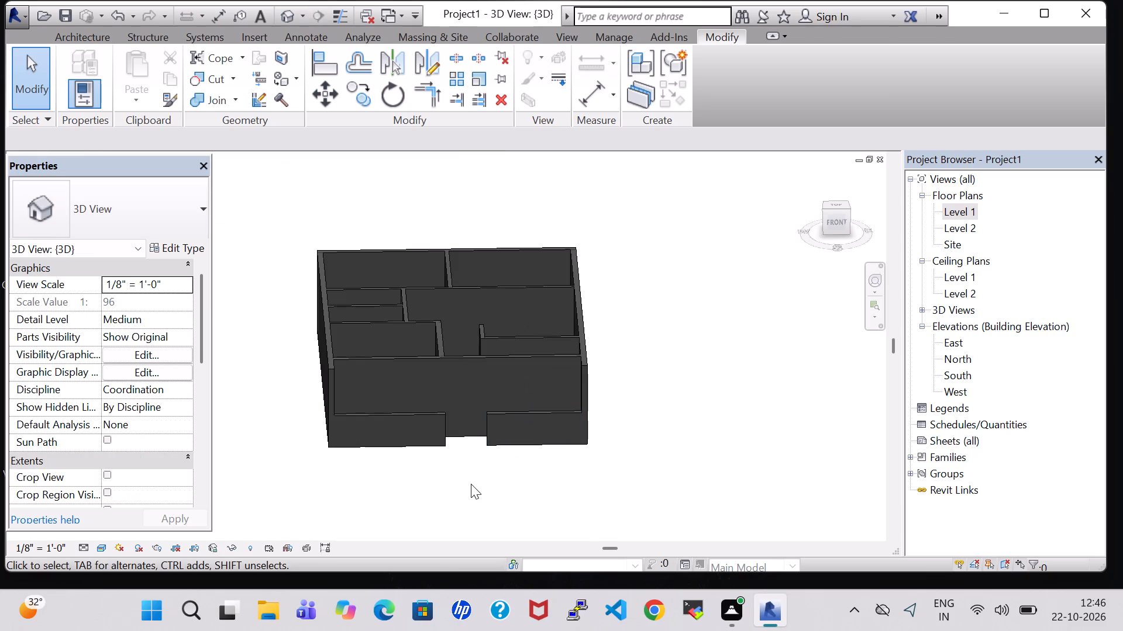
pyautogui.keyDown('shift'); pyautogui.middleClick(698, 363); pyautogui.keyUp('shift')
pyautogui.keyDown('shift'); pyautogui.moveTo(695, 415); pyautogui.dragTo(683, 423, button='middle'); pyautogui.keyUp('shift')
pyautogui.keyDown('shift'); pyautogui.moveTo(619, 350); pyautogui.dragTo(619, 351, button='middle'); pyautogui.keyUp('shift')
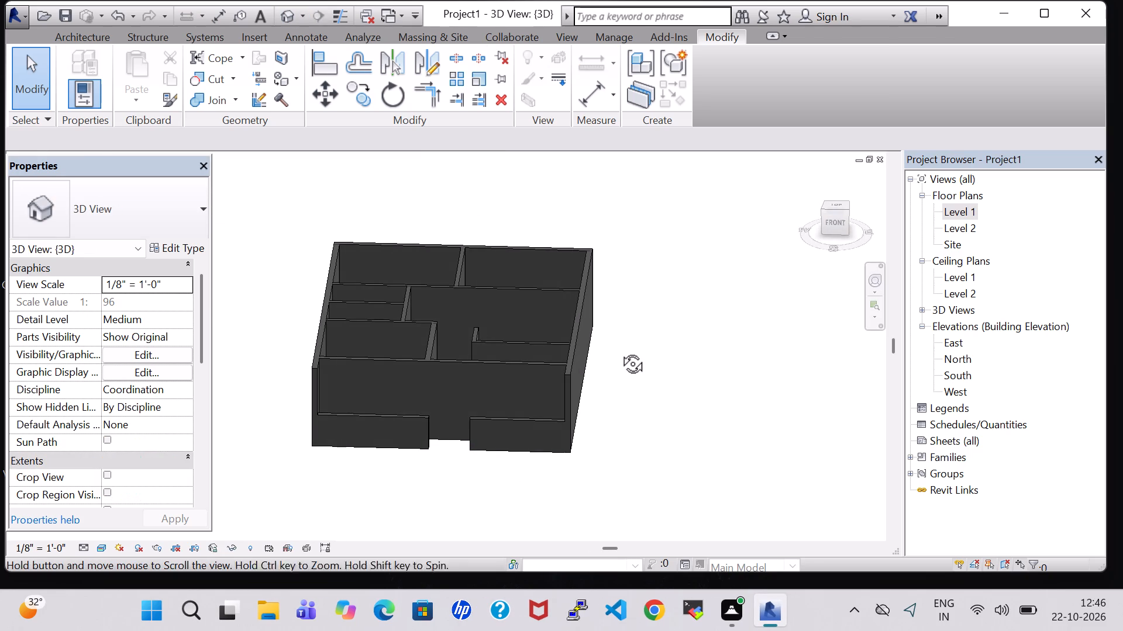
pyautogui.keyDown('shift'); pyautogui.moveTo(619, 351); pyautogui.dragTo(657, 459, button='middle'); pyautogui.keyUp('shift')
pyautogui.keyDown('shift'); pyautogui.scroll(-1, 619, 351); pyautogui.keyUp('shift')
pyautogui.keyDown('shift'); pyautogui.moveTo(643, 459); pyautogui.dragTo(611, 313, button='middle'); pyautogui.keyUp('shift')
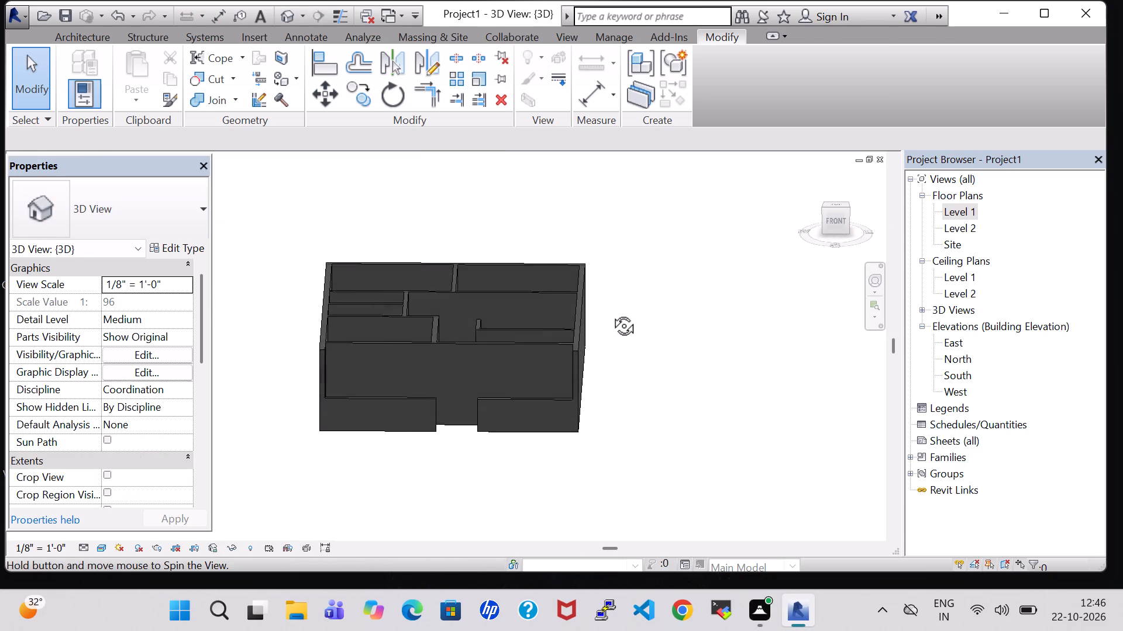
pyautogui.keyDown('shift'); pyautogui.moveTo(611, 313); pyautogui.dragTo(611, 303, button='middle'); pyautogui.keyUp('shift')
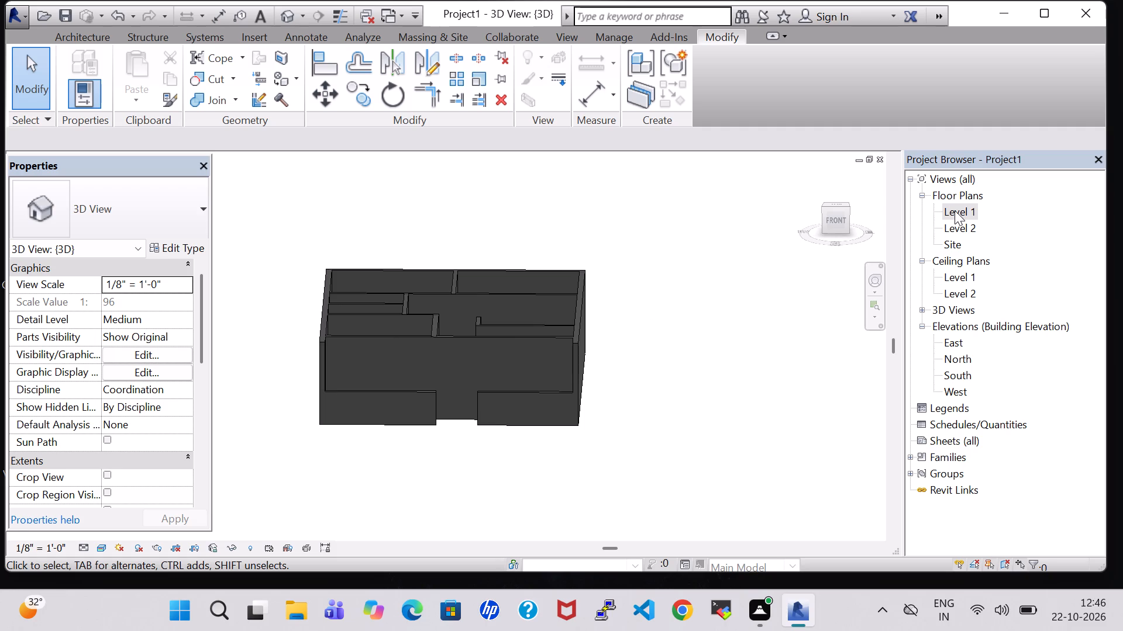
pyautogui.doubleClick(955, 210)
pyautogui.scroll(-5, 537, 348)
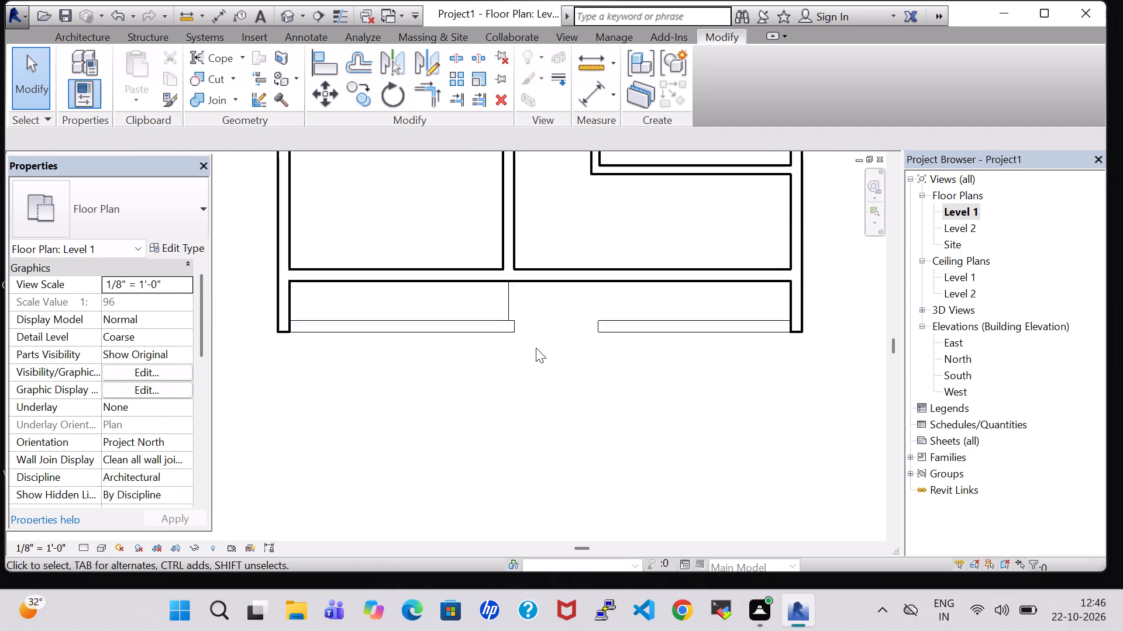
pyautogui.scroll(-4, 536, 348)
pyautogui.moveTo(709, 255); pyautogui.dragTo(709, 372, button='middle')
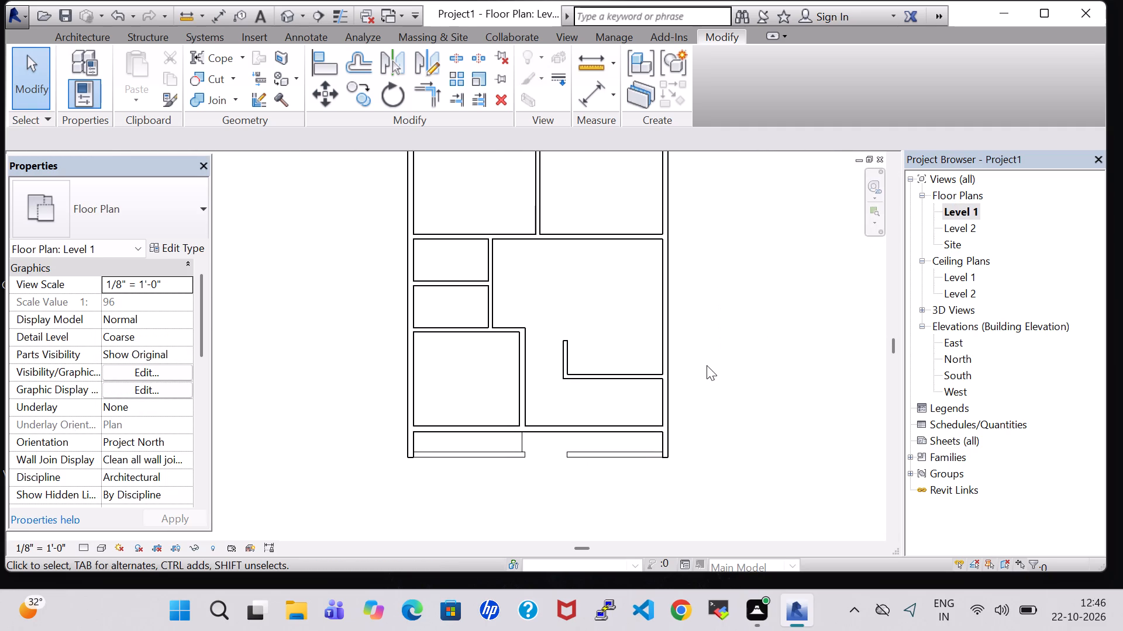
pyautogui.scroll(-1, 707, 365)
pyautogui.moveTo(710, 331); pyautogui.dragTo(679, 351, button='middle')
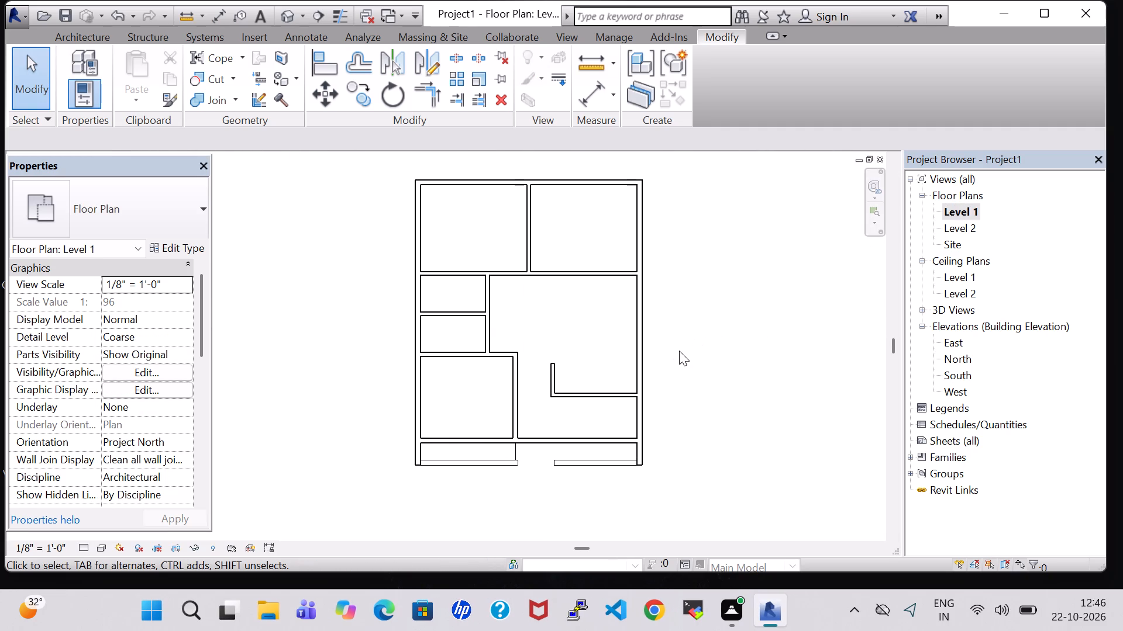
pyautogui.scroll(1, 679, 351)
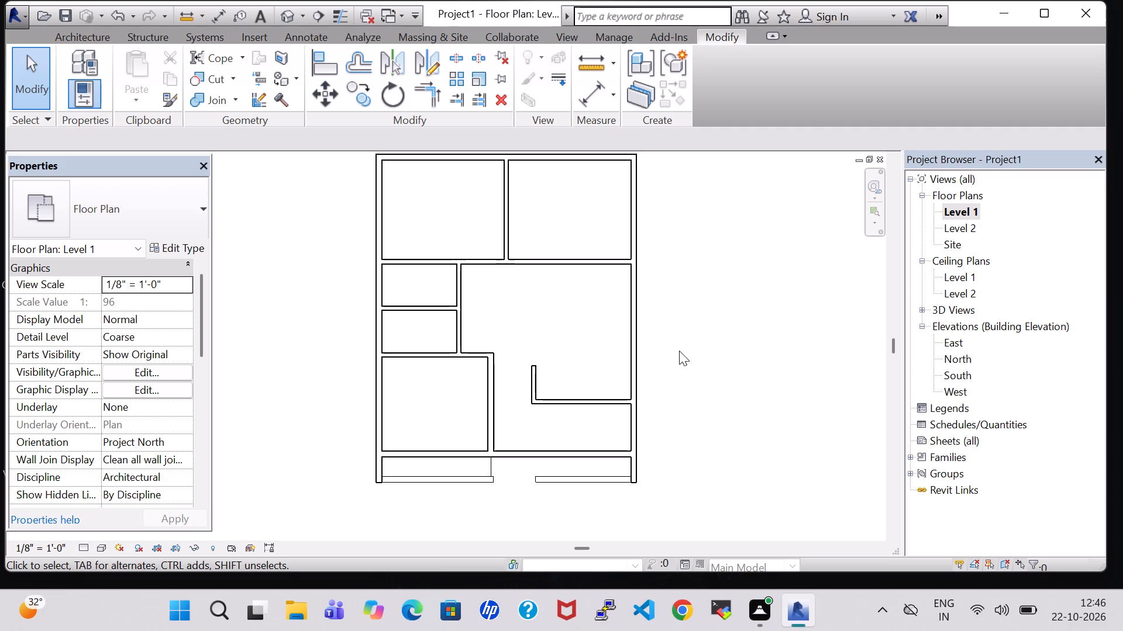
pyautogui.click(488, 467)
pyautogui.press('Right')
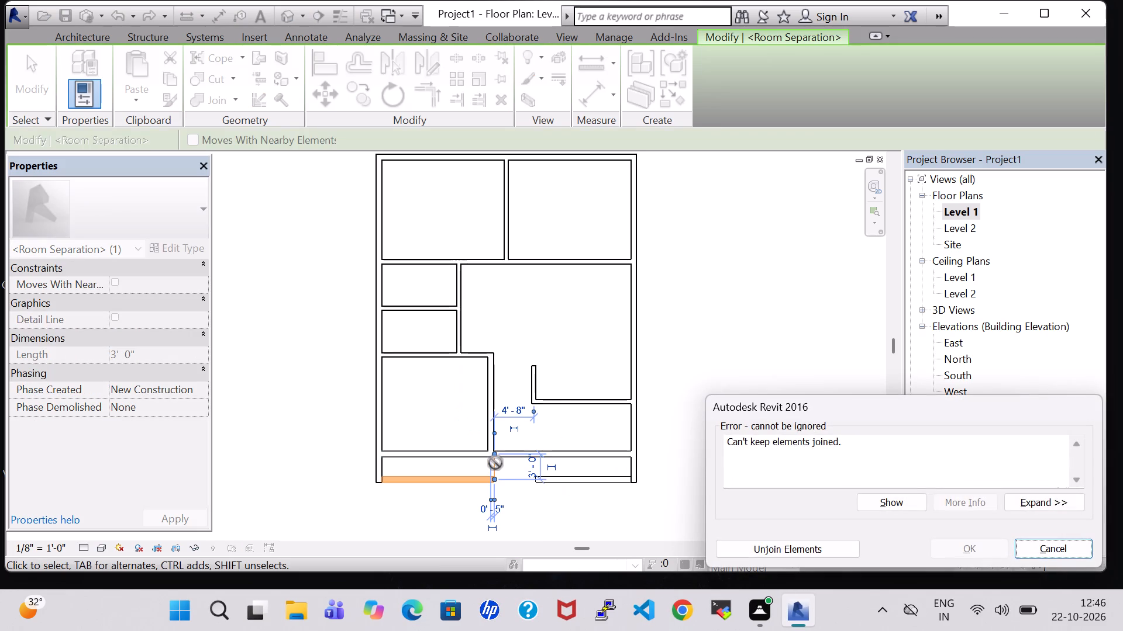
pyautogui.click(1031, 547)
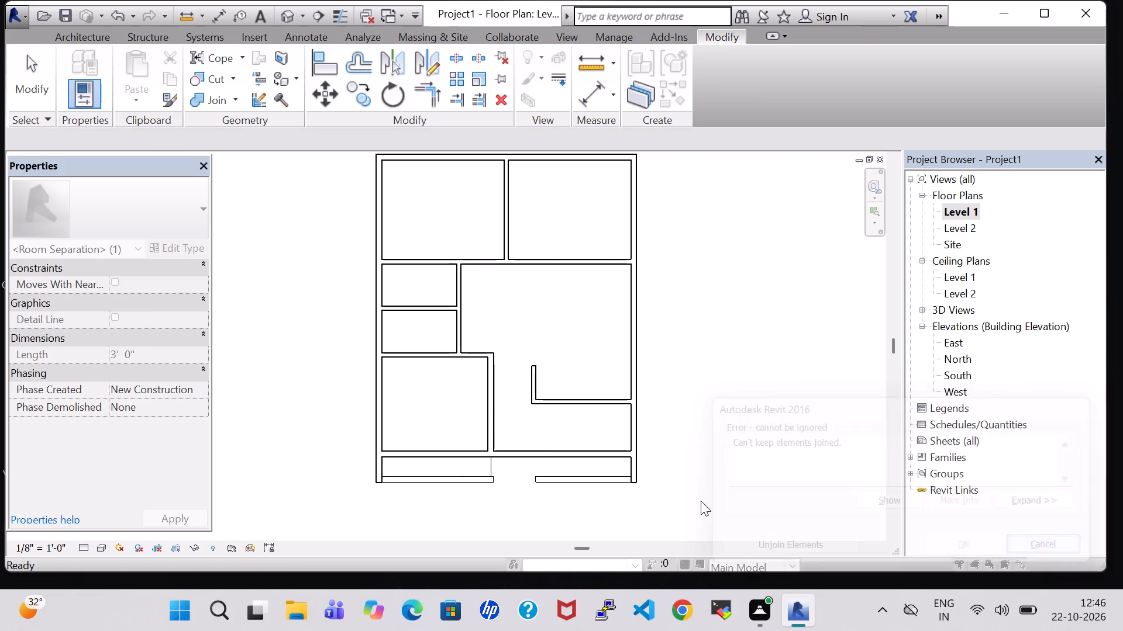
# Delete the remaining 3-foot room separation line running north-south across the south strip.
pyautogui.click(485, 466)
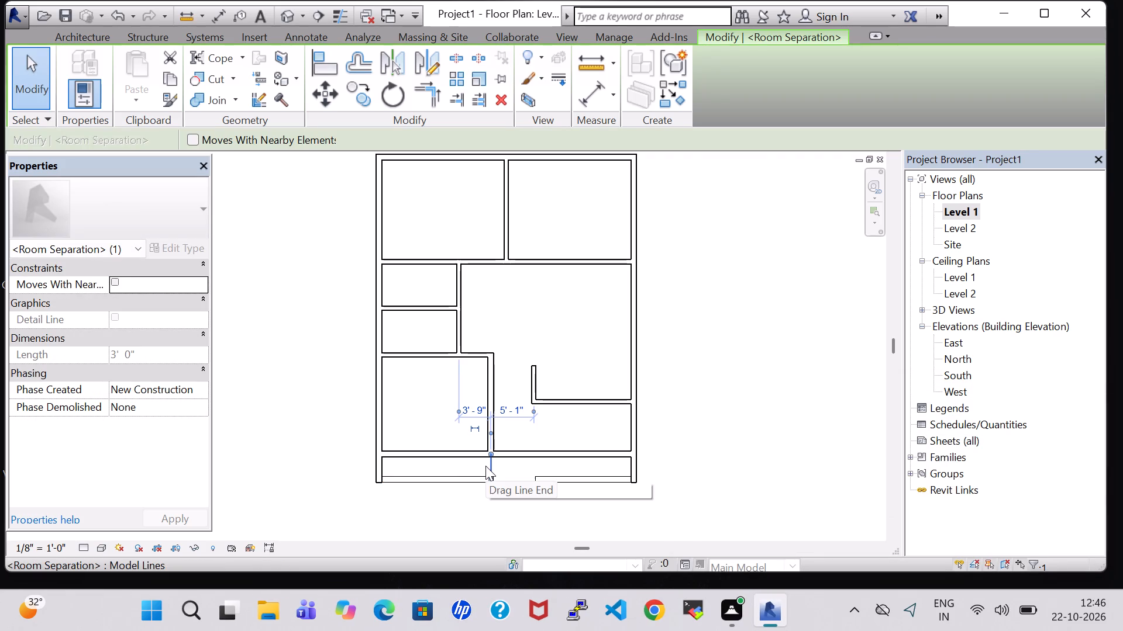
pyautogui.press('Delete')
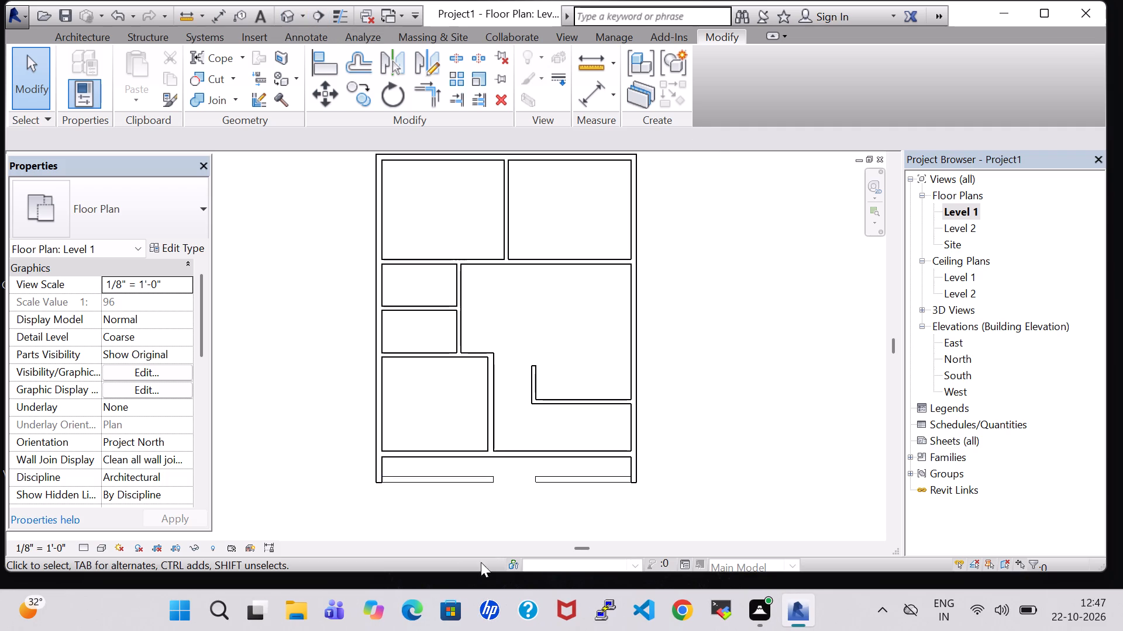
# Set the structure layer material of the Generic - 8" wall type to Brick, Common.
pyautogui.click(579, 487)
pyautogui.click(629, 348)
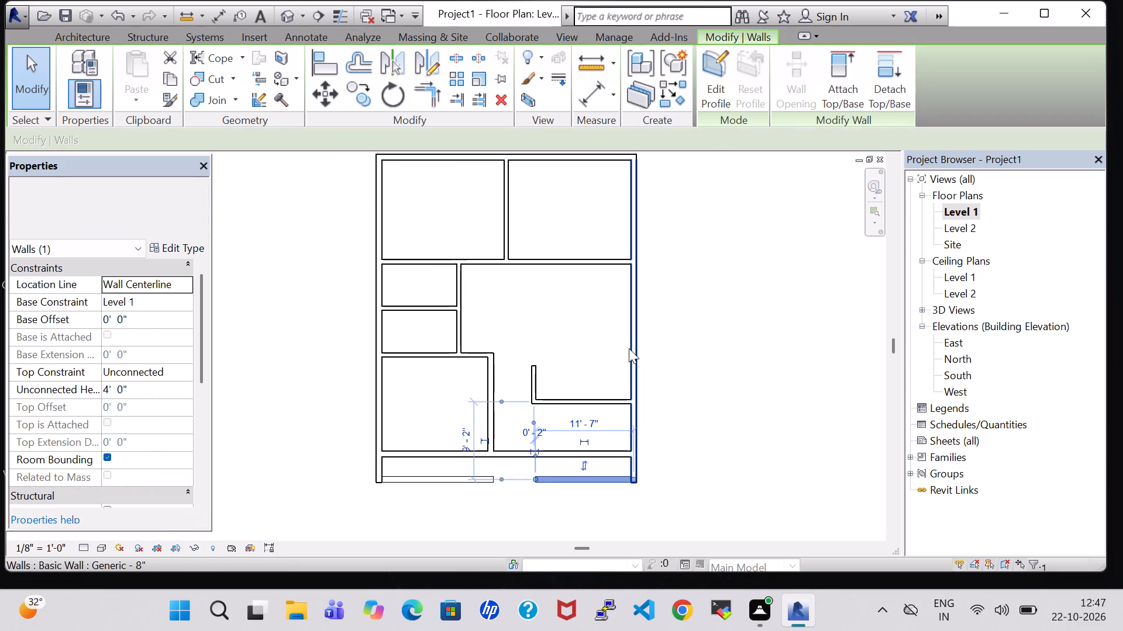
pyautogui.click(167, 254)
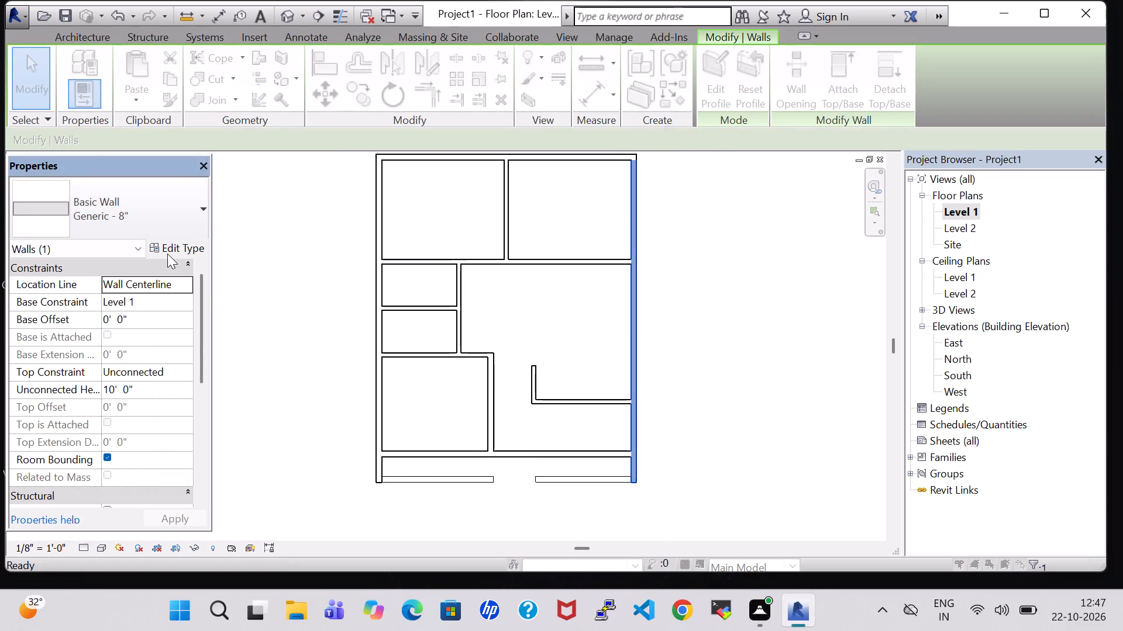
pyautogui.click(560, 247)
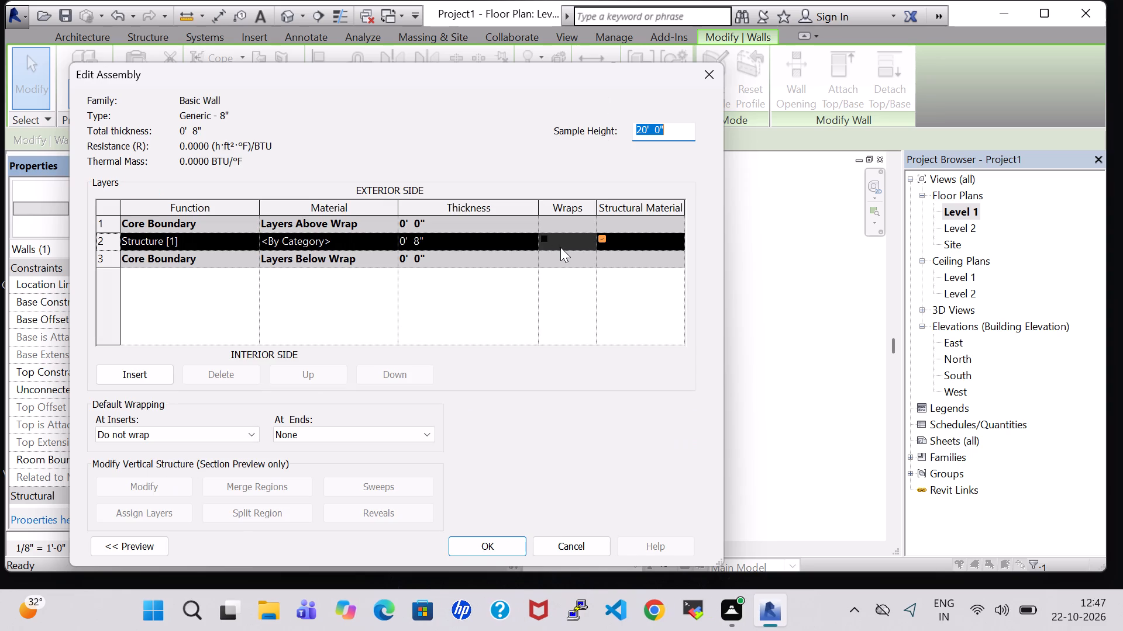
pyautogui.click(343, 242)
pyautogui.click(393, 240)
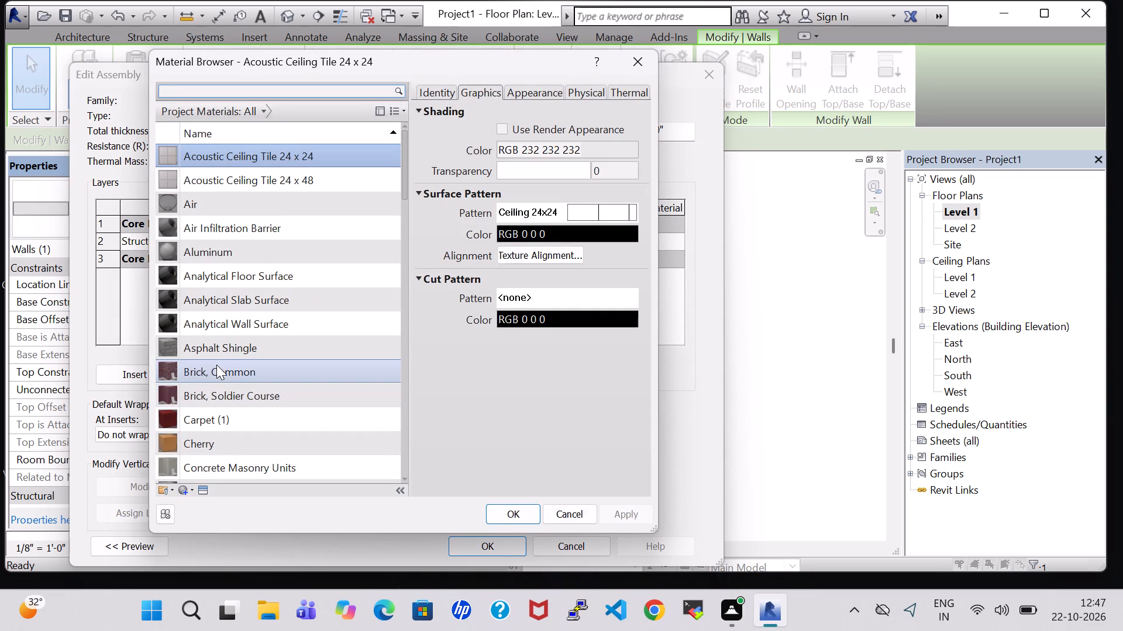
pyautogui.click(216, 365)
pyautogui.click(528, 512)
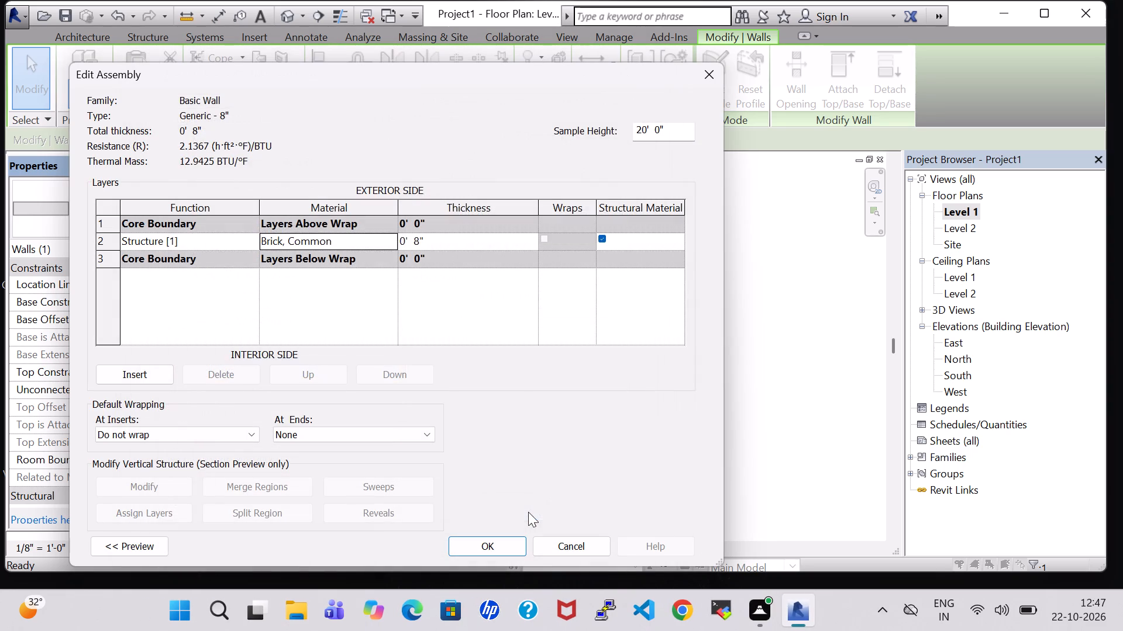
pyautogui.click(488, 542)
pyautogui.click(679, 552)
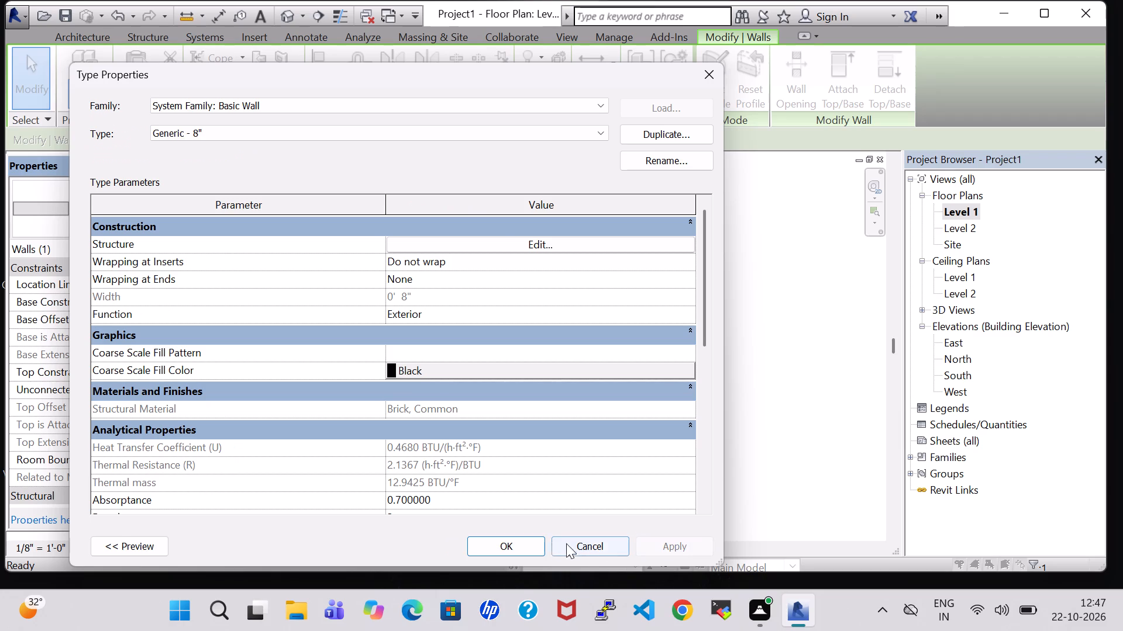
pyautogui.click(520, 544)
pyautogui.click(705, 475)
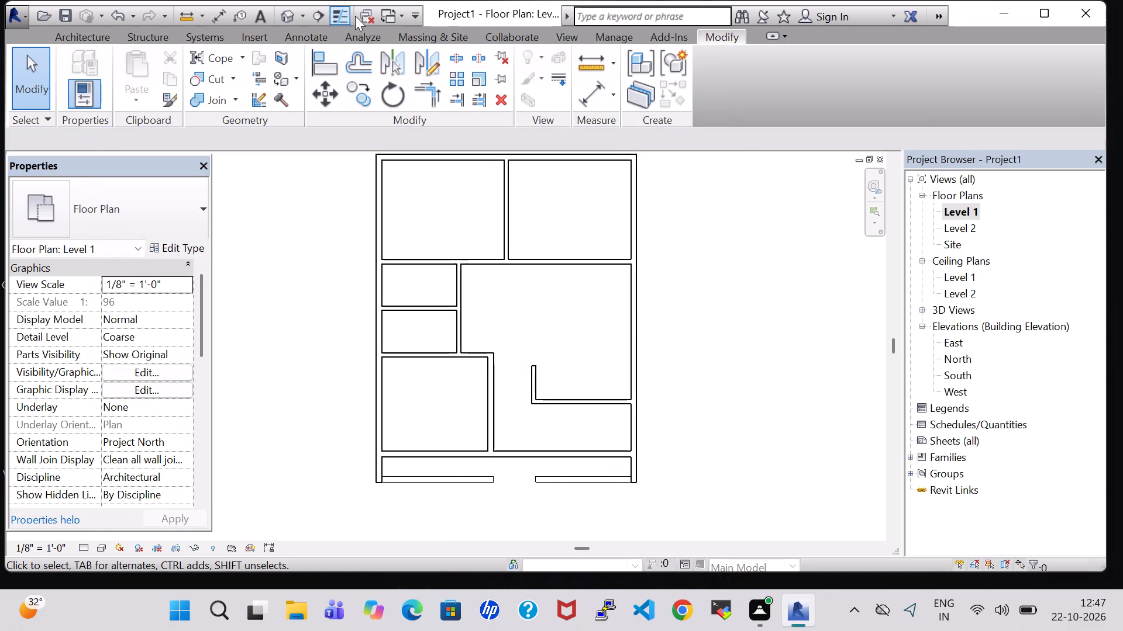
# In the 3D view, set the structure layer material of the INNER WALL type to Brick, Soldier Course.
pyautogui.click(284, 16)
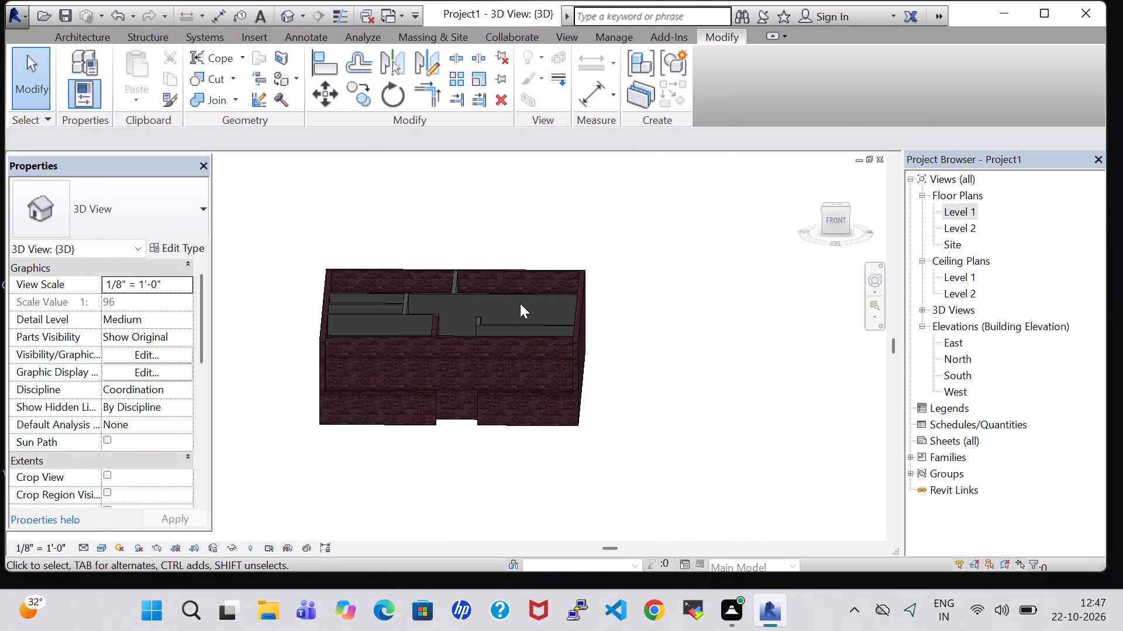
pyautogui.click(514, 294)
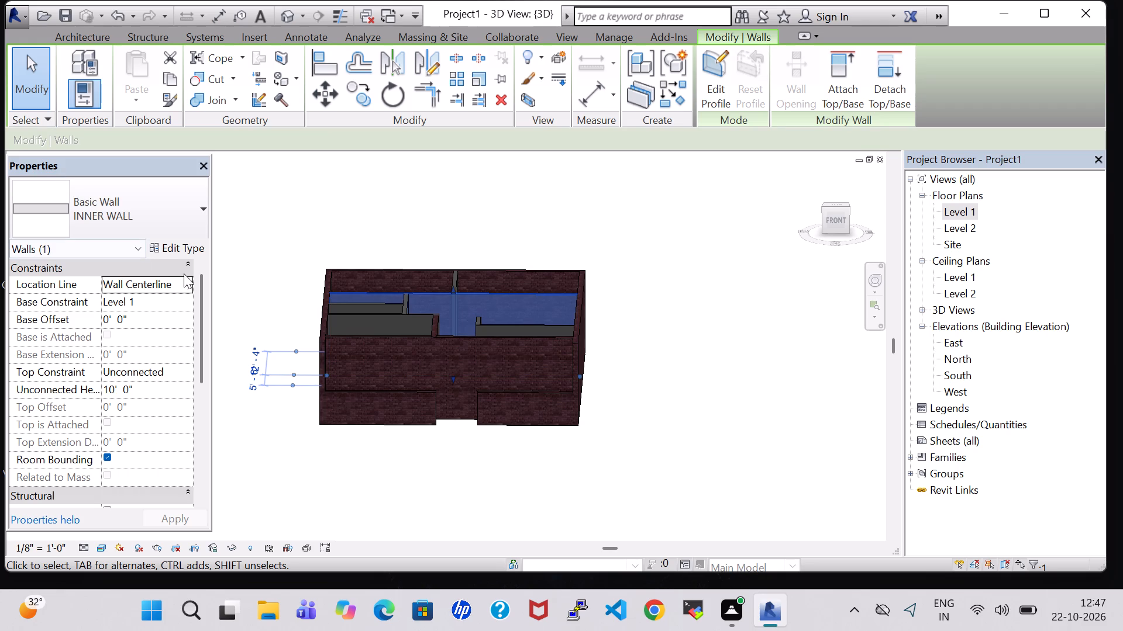
pyautogui.click(171, 247)
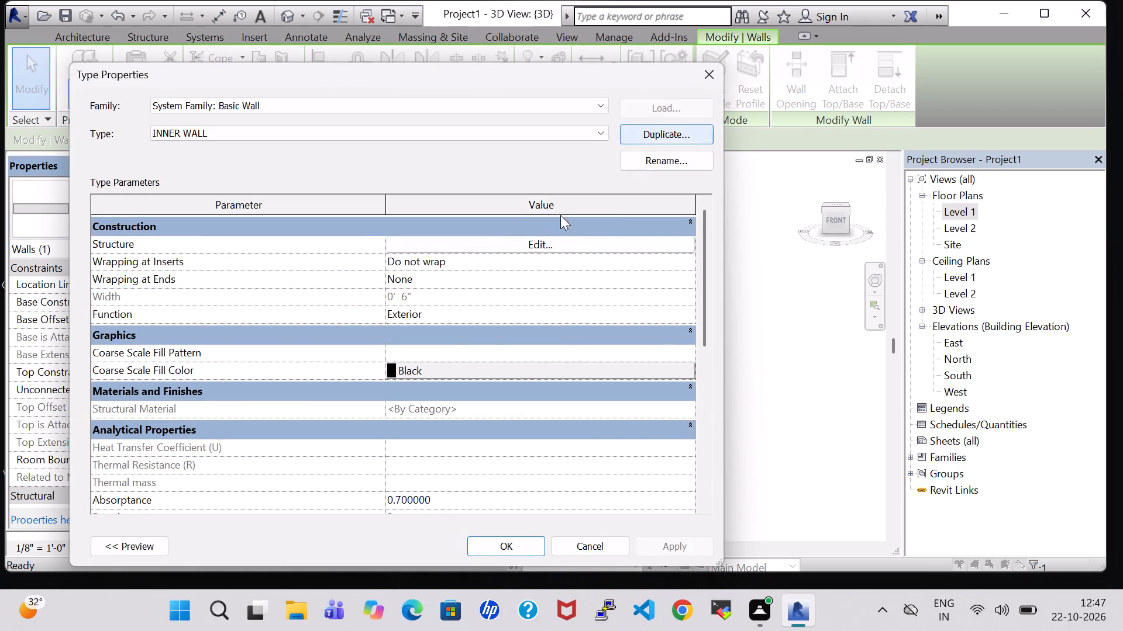
pyautogui.click(511, 247)
pyautogui.click(318, 237)
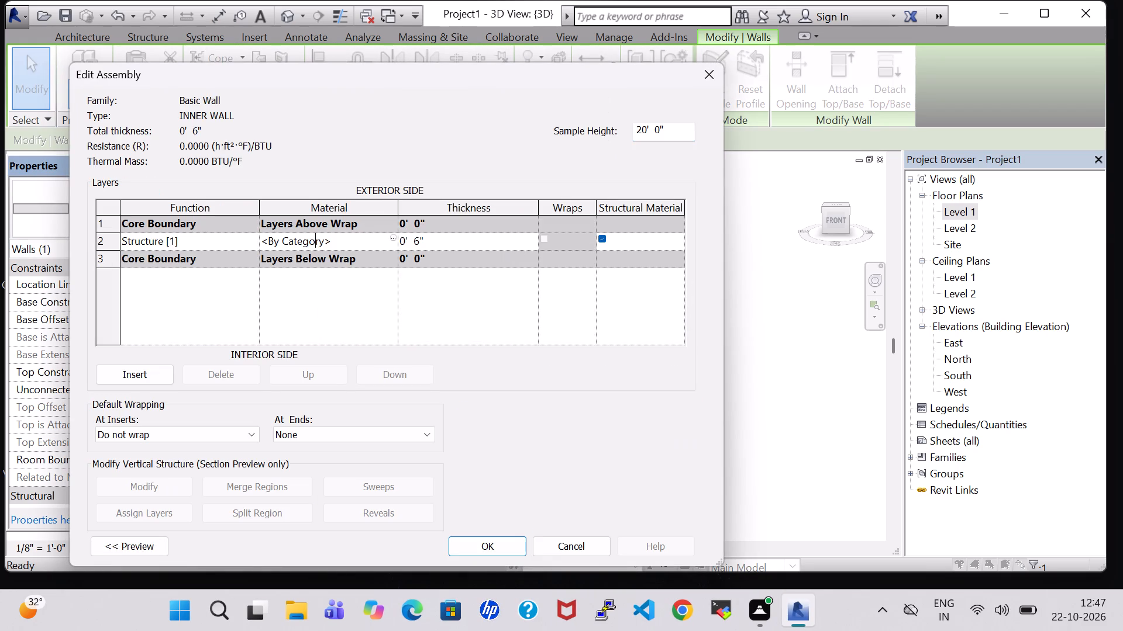
pyautogui.click(393, 240)
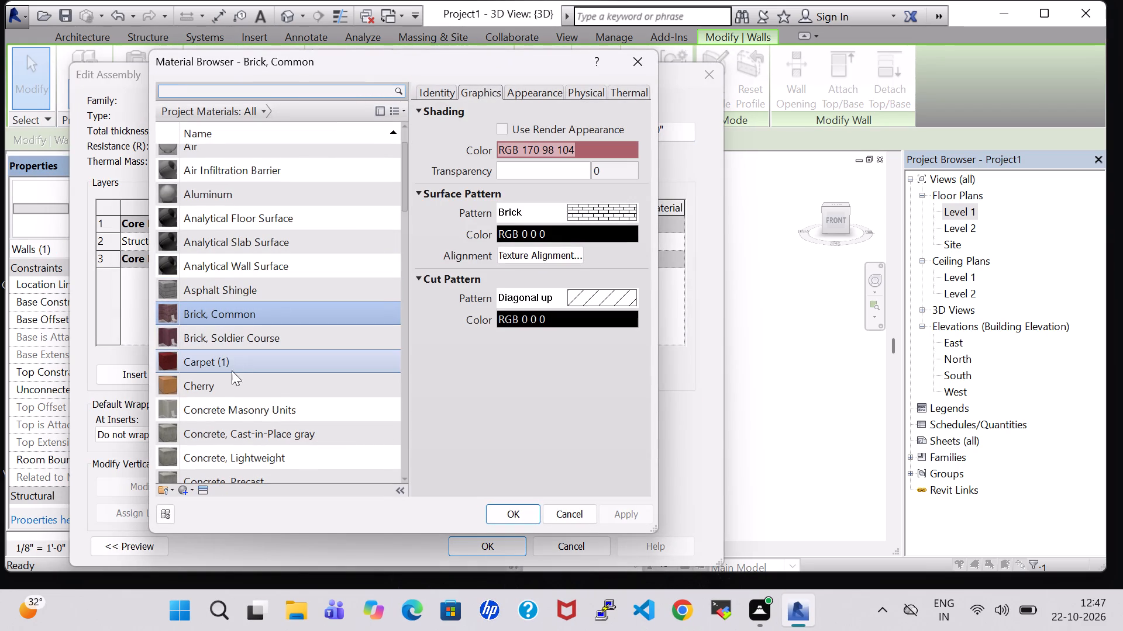
pyautogui.click(238, 344)
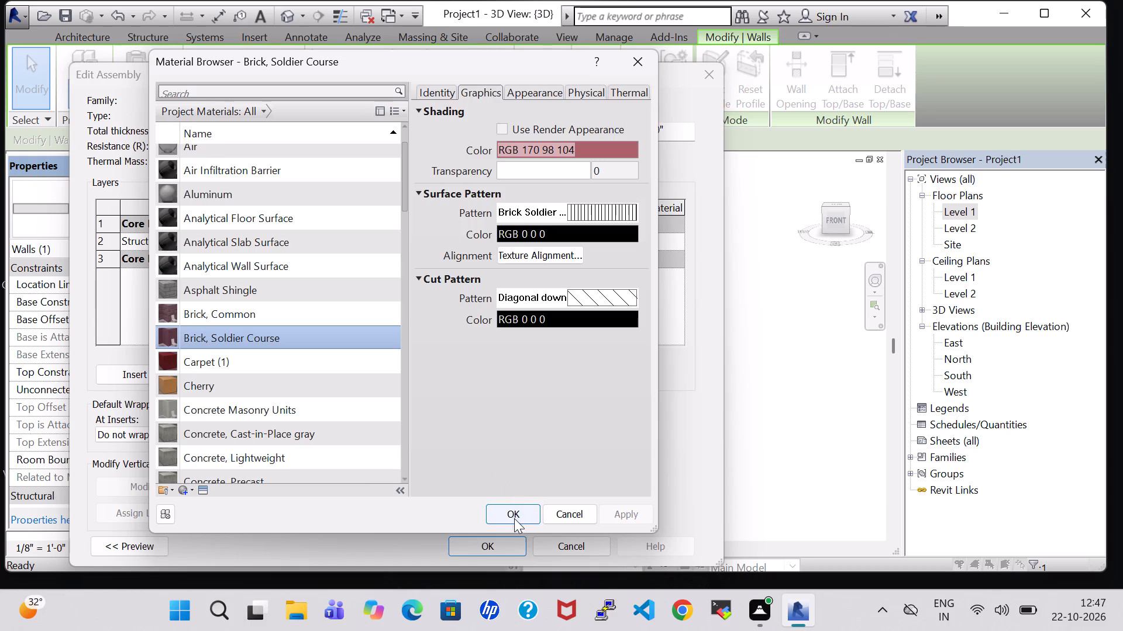
pyautogui.click(514, 518)
pyautogui.click(488, 549)
pyautogui.click(690, 545)
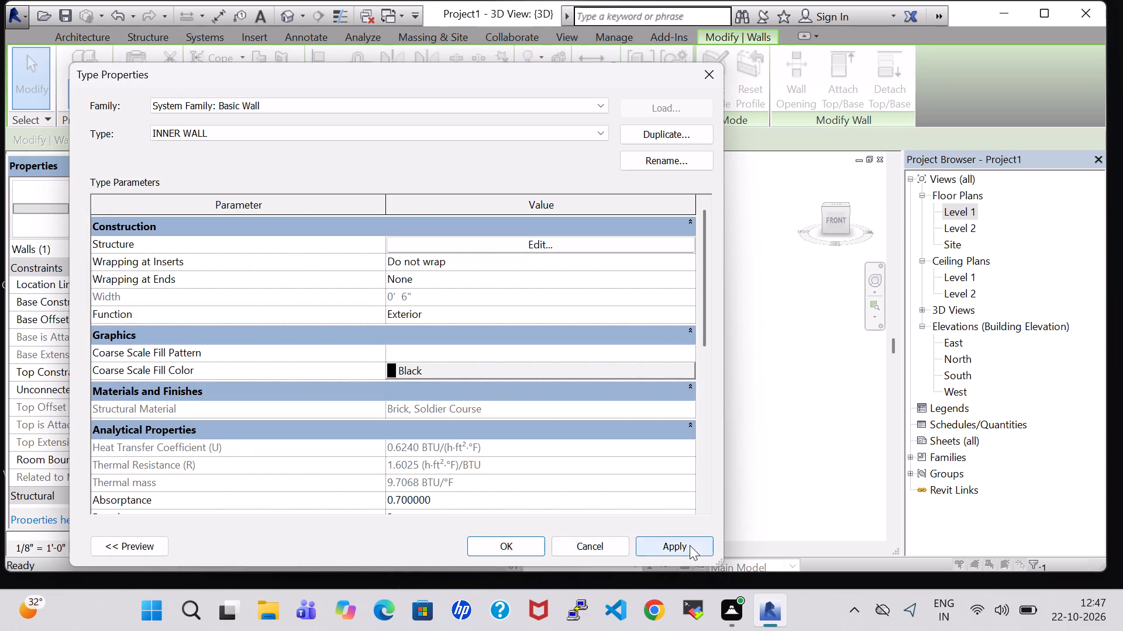
pyautogui.click(512, 536)
pyautogui.click(675, 445)
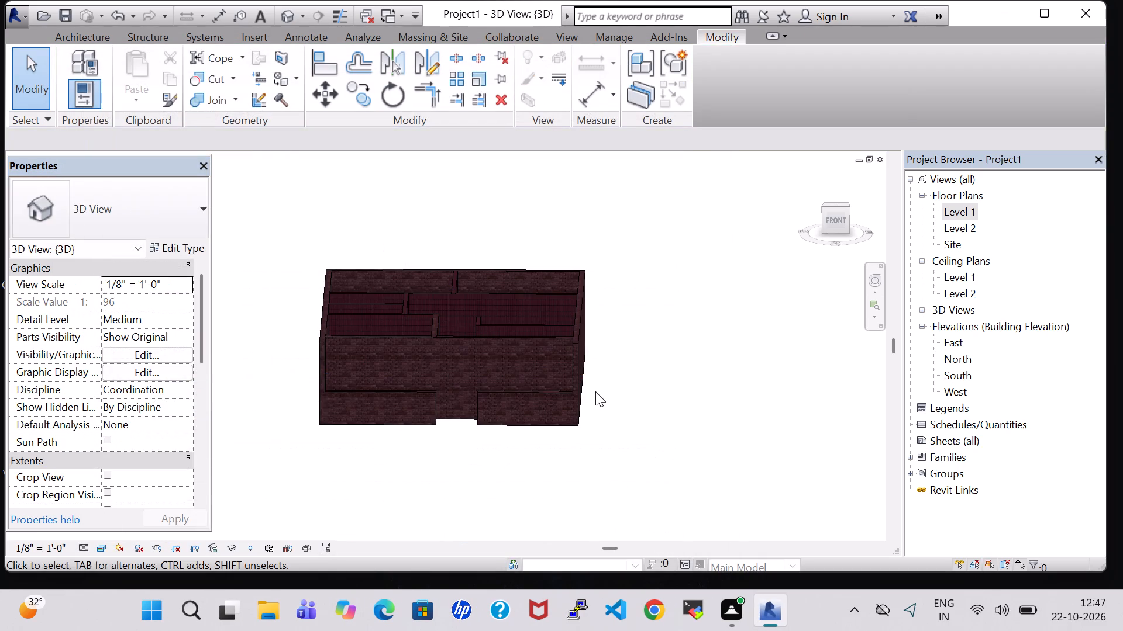
# Examine the brick materials on the exterior walls and inner partitions from several angles in the 3D view.
pyautogui.keyDown('shift'); pyautogui.moveTo(592, 396); pyautogui.dragTo(596, 481, button='middle'); pyautogui.keyUp('shift')
pyautogui.keyDown('shift'); pyautogui.middleClick(642, 392); pyautogui.keyUp('shift')
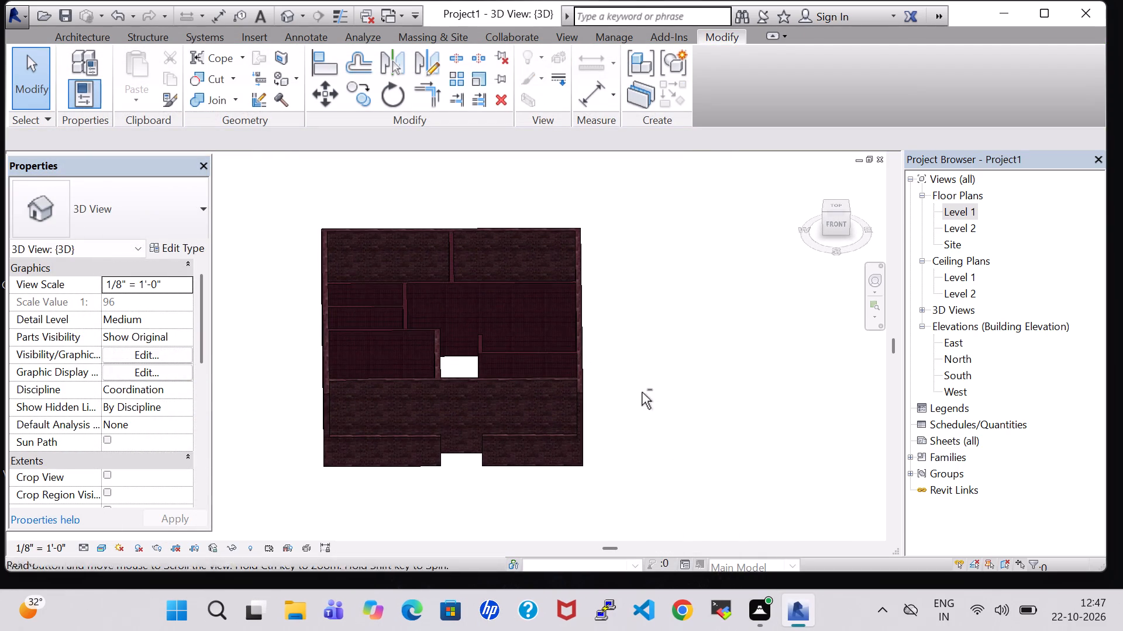
pyautogui.keyDown('shift'); pyautogui.middleClick(642, 392); pyautogui.keyUp('shift')
pyautogui.scroll(-2, 666, 337)
pyautogui.keyDown('shift'); pyautogui.moveTo(677, 366); pyautogui.dragTo(673, 387, button='middle'); pyautogui.keyUp('shift')
pyautogui.keyDown('shift'); pyautogui.moveTo(667, 391); pyautogui.dragTo(654, 403, button='middle'); pyautogui.keyUp('shift')
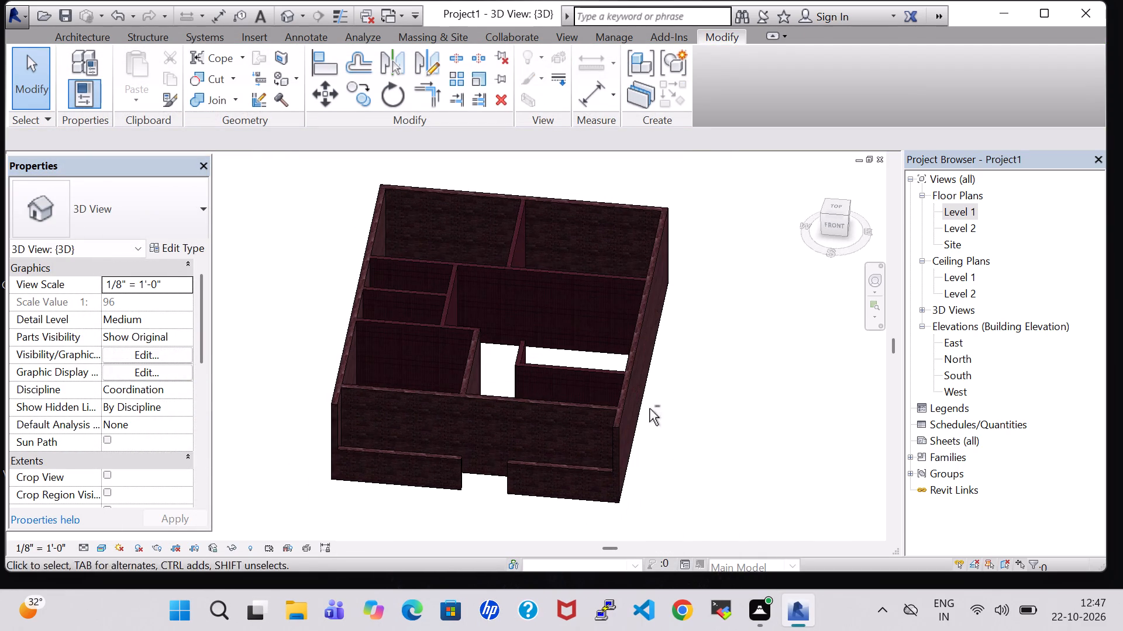
pyautogui.keyDown('shift'); pyautogui.middleClick(649, 409); pyautogui.keyUp('shift')
pyautogui.keyDown('shift'); pyautogui.middleClick(631, 425); pyautogui.keyUp('shift')
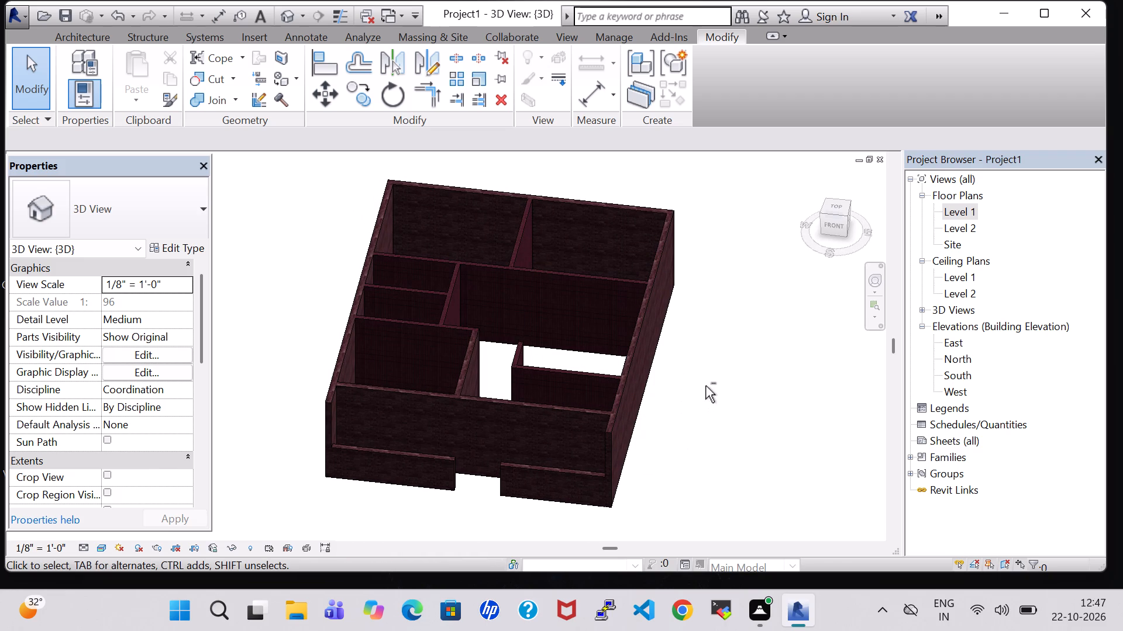
pyautogui.keyDown('shift'); pyautogui.moveTo(687, 461); pyautogui.dragTo(704, 373, button='middle'); pyautogui.keyUp('shift')
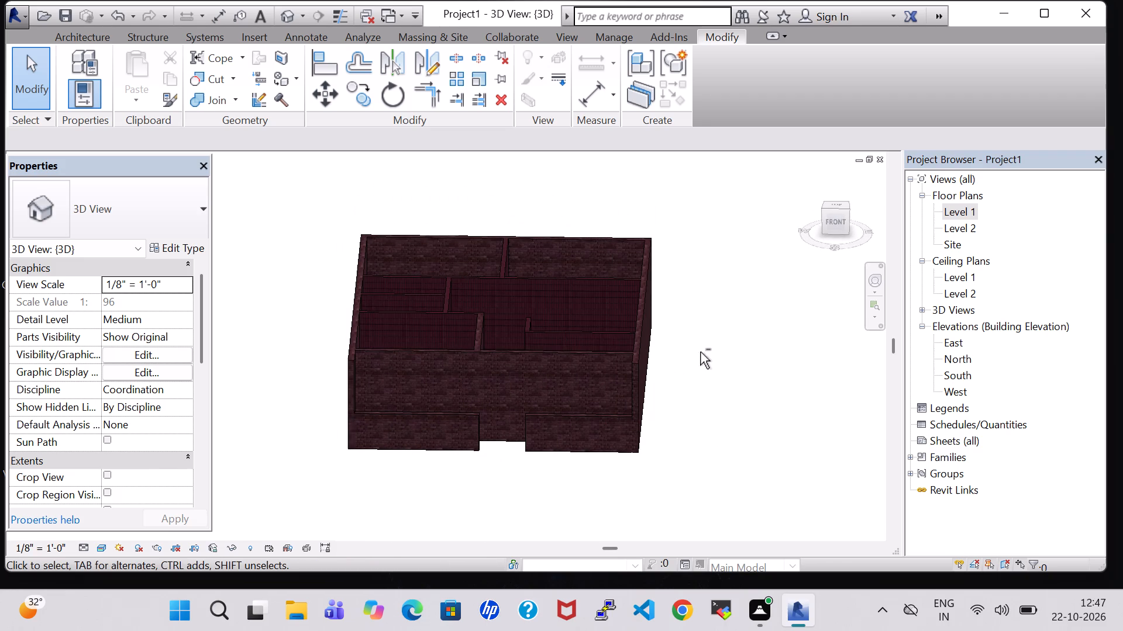
# In the Level 1 plan, split both low south wall segments beside the opening and delete the short west piece at the opening.
pyautogui.doubleClick(960, 211)
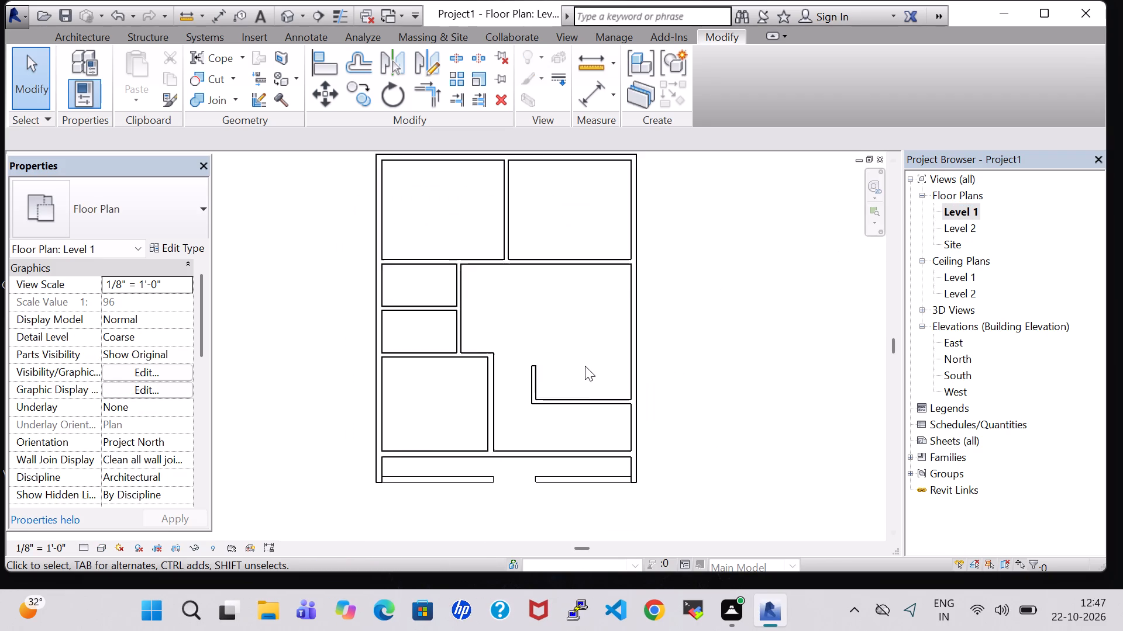
pyautogui.scroll(-2, 580, 378)
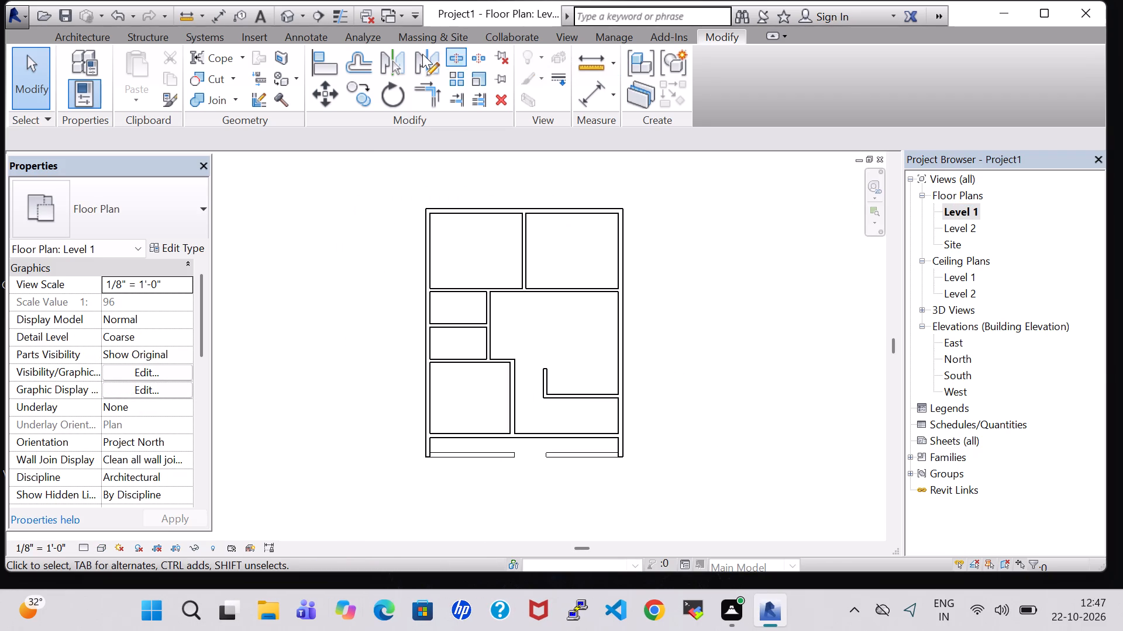
pyautogui.click(451, 54)
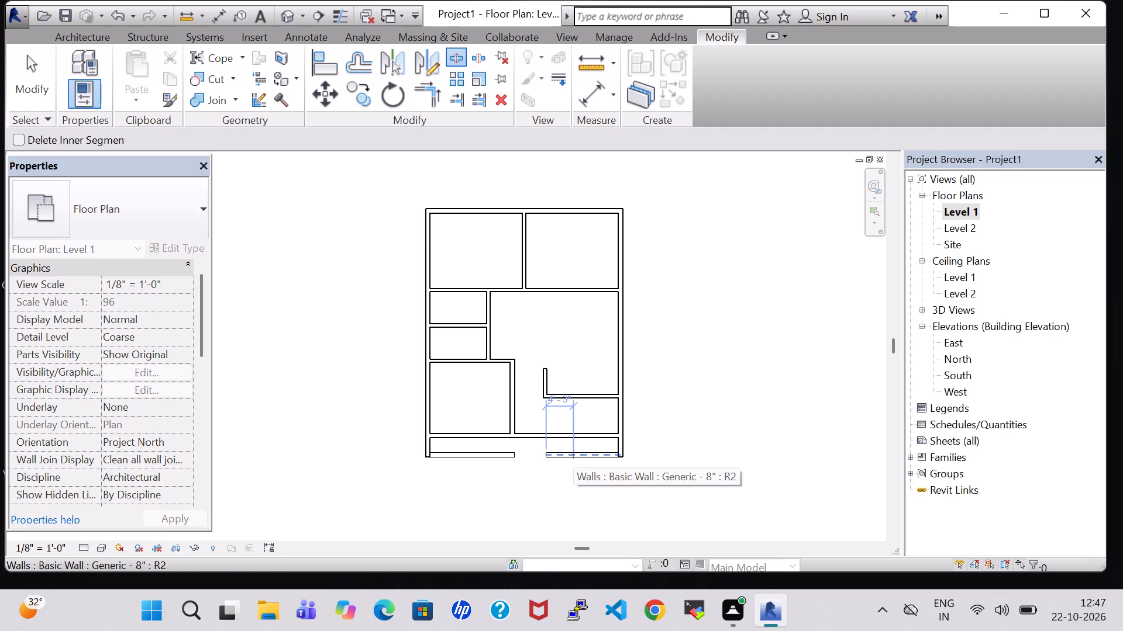
pyautogui.click(505, 457)
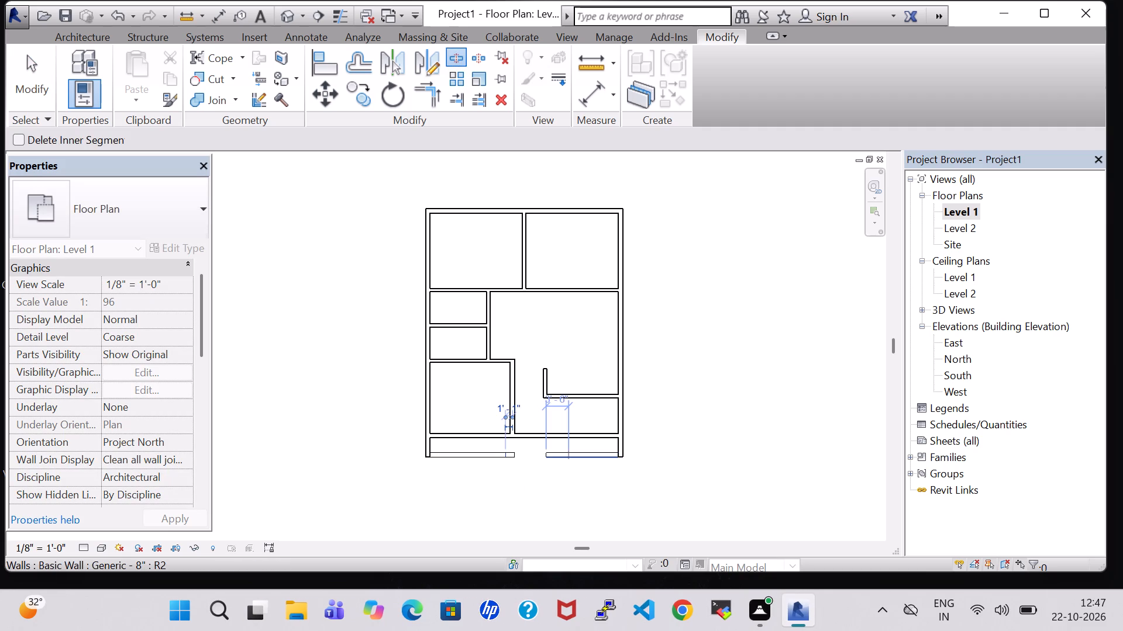
pyautogui.click(574, 457)
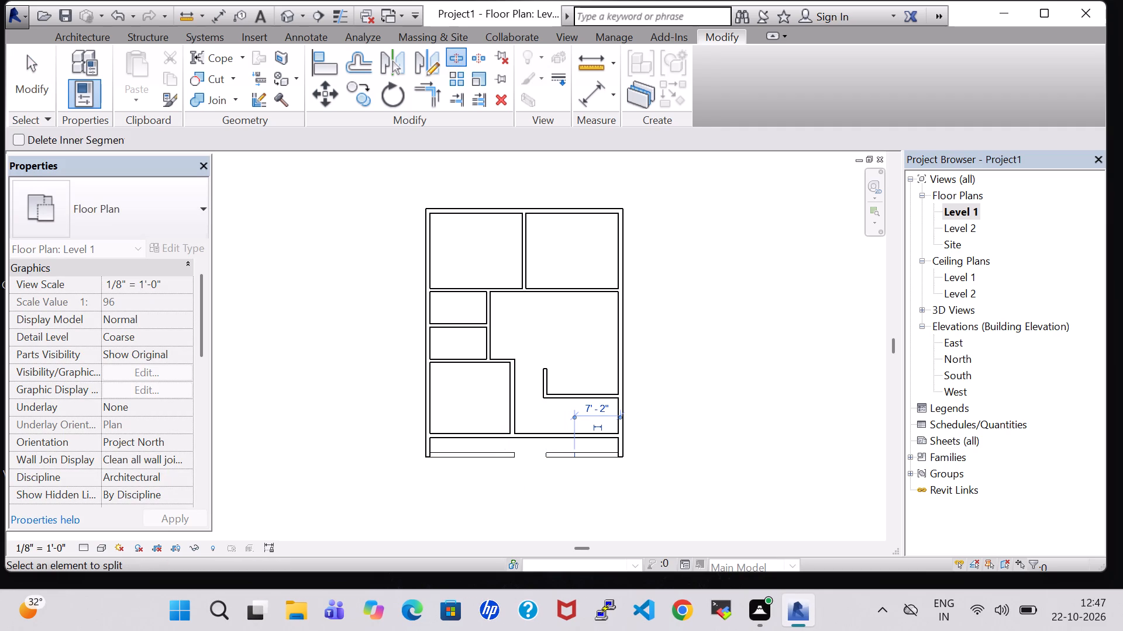
pyautogui.press('Escape')
pyautogui.press('Escape')
pyautogui.click(518, 457)
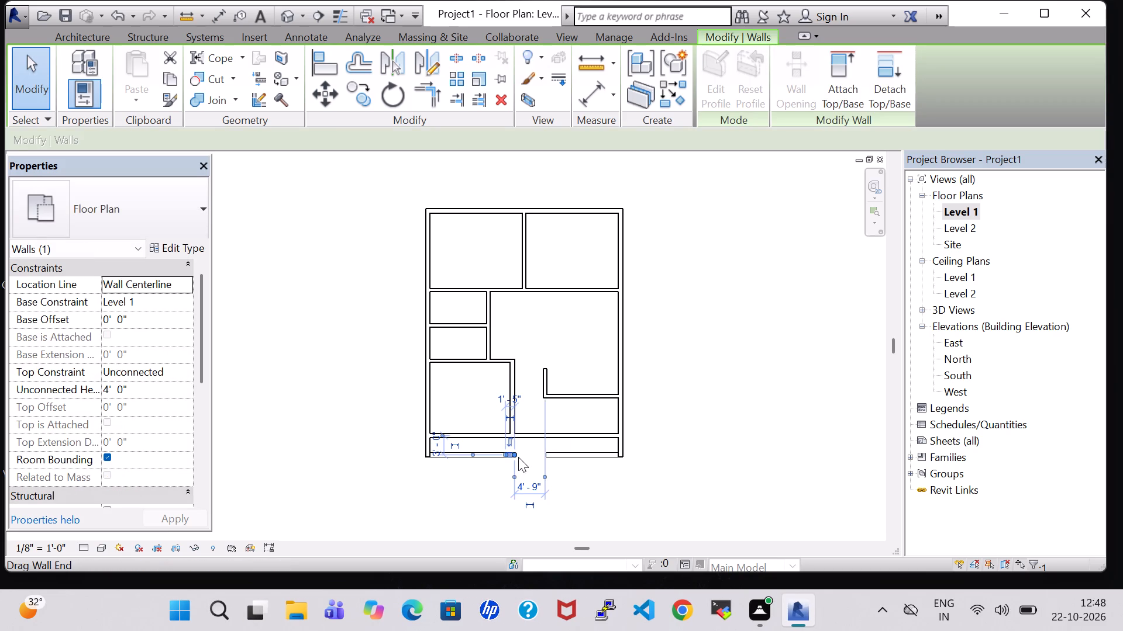
pyautogui.press('Delete')
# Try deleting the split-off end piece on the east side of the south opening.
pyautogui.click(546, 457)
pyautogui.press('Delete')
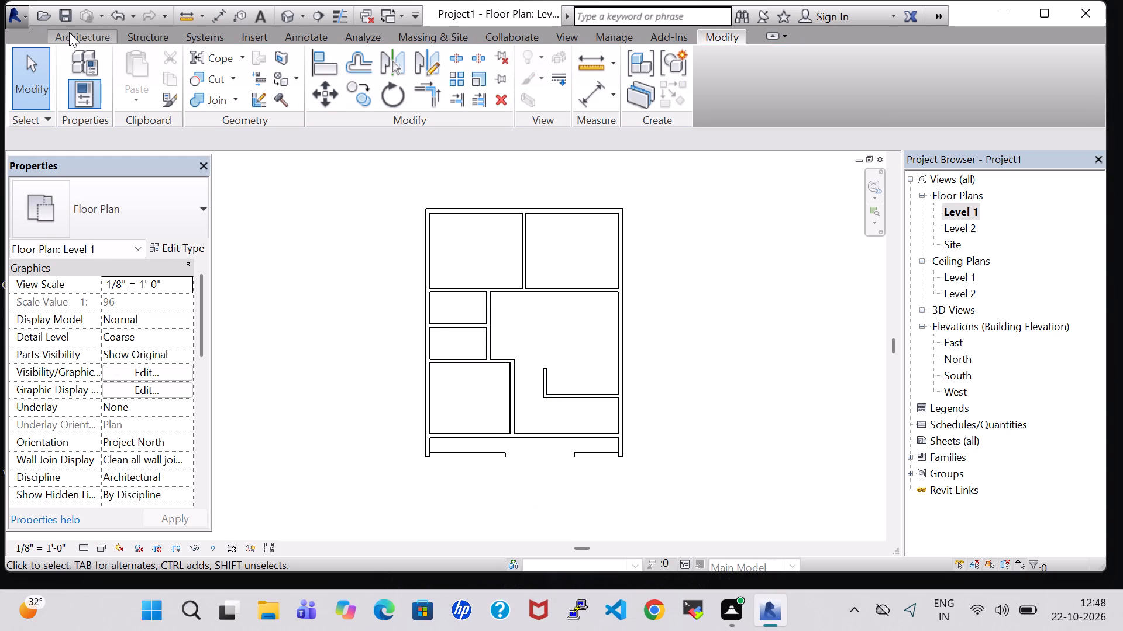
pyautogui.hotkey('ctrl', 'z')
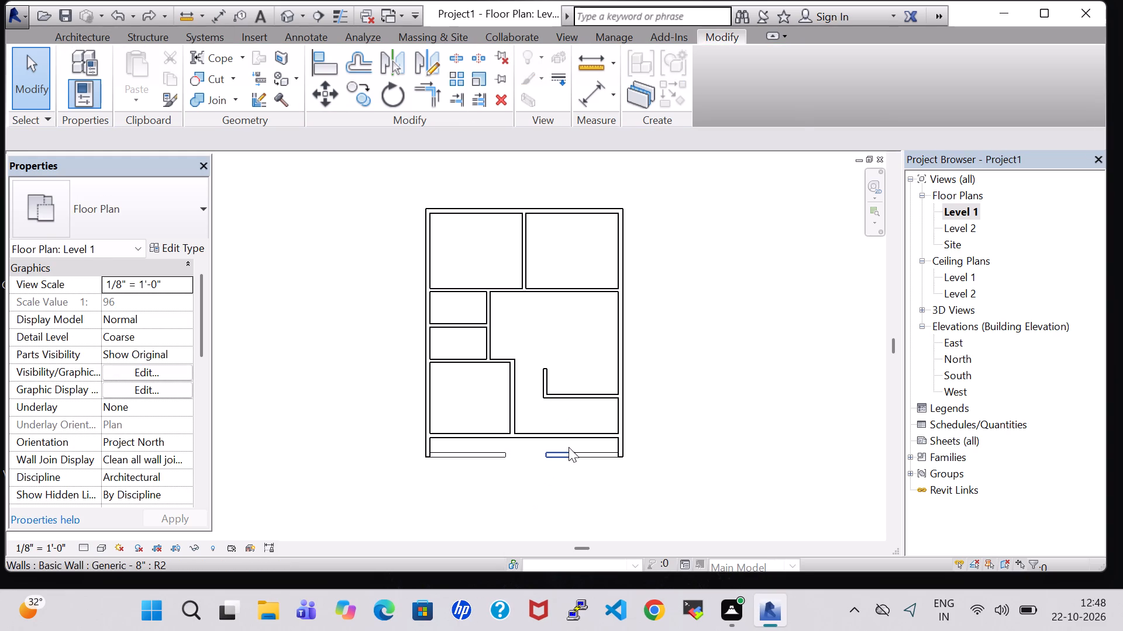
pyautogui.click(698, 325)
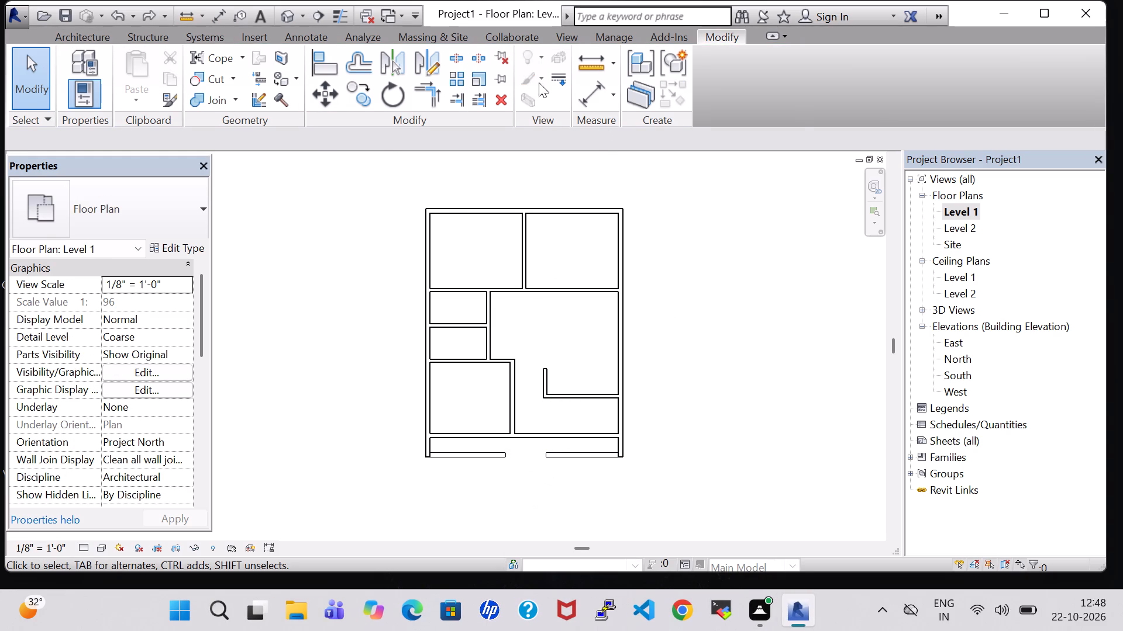
# Split the east low south wall about 1'-5" from the opening and delete the short end piece.
pyautogui.click(457, 62)
pyautogui.scroll(3, 543, 493)
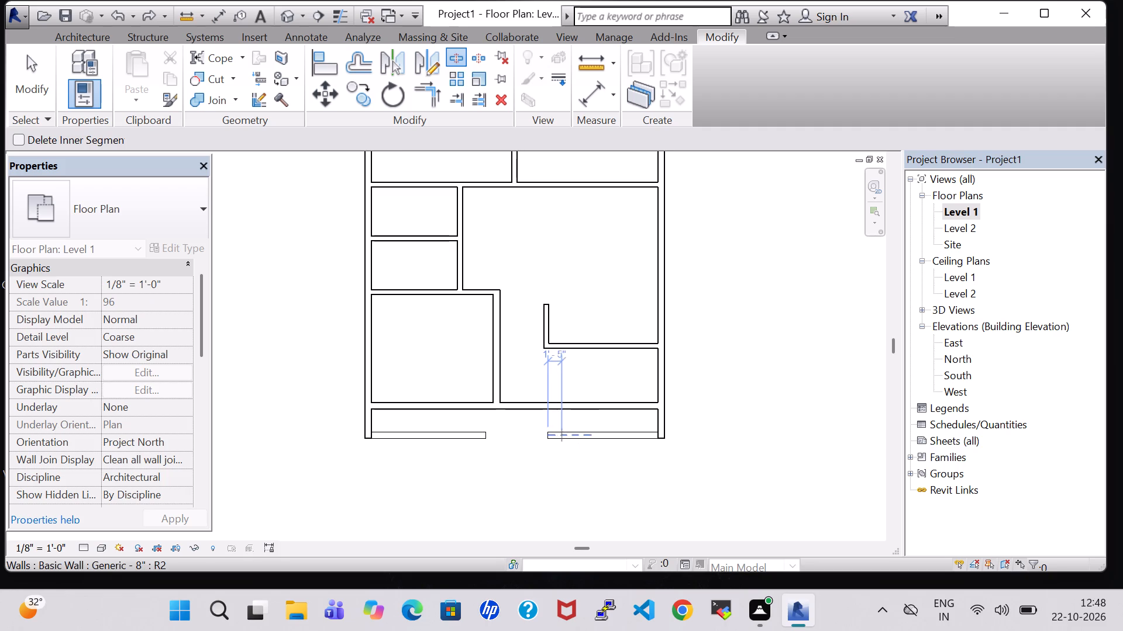
pyautogui.click(560, 436)
pyautogui.press('Escape')
pyautogui.press('Escape')
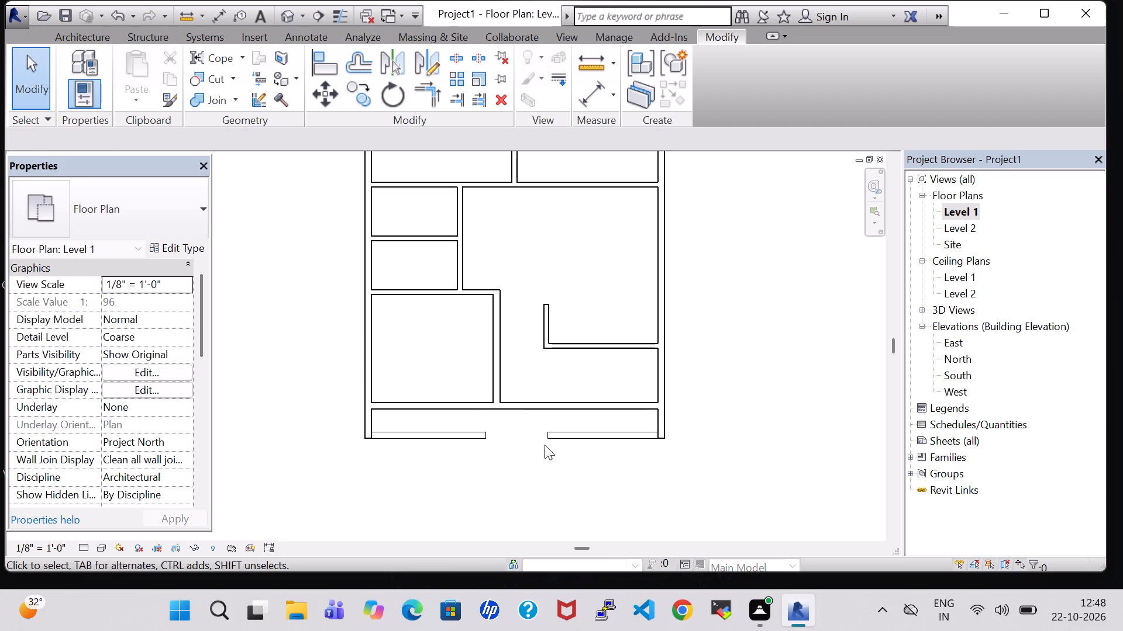
pyautogui.click(556, 441)
pyautogui.press('Delete')
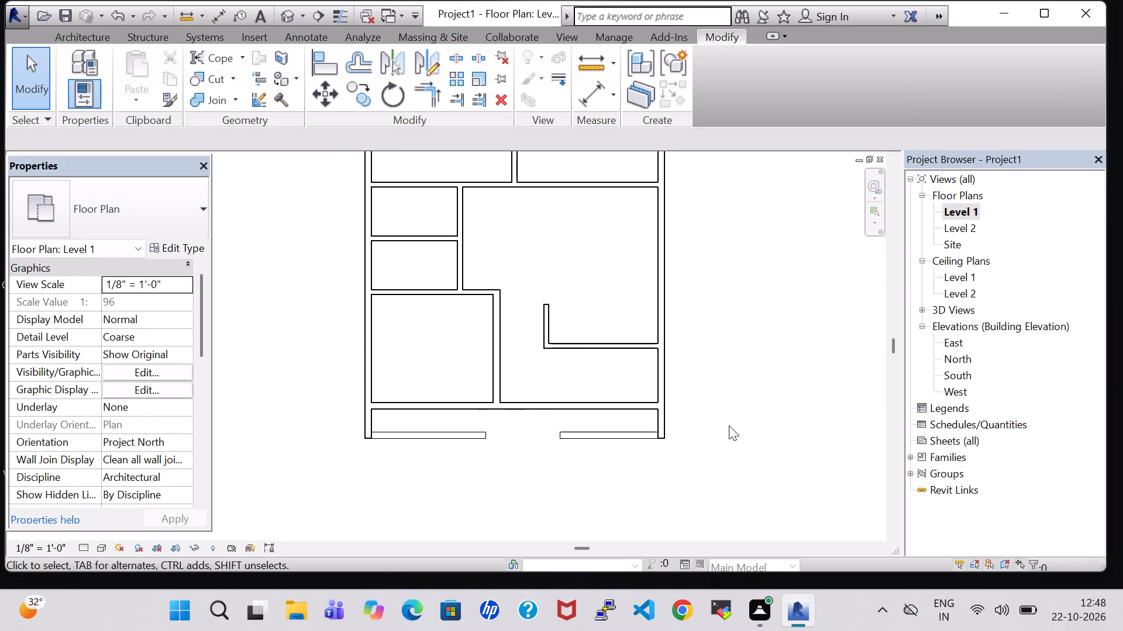
pyautogui.click(729, 425)
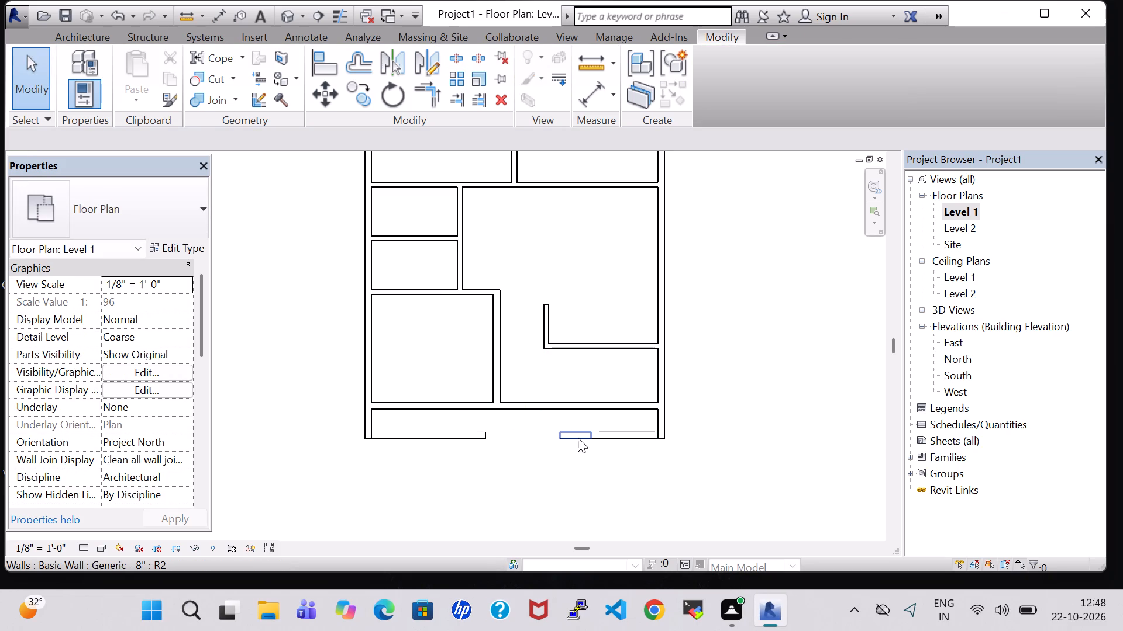
pyautogui.click(767, 363)
pyautogui.scroll(-2, 767, 363)
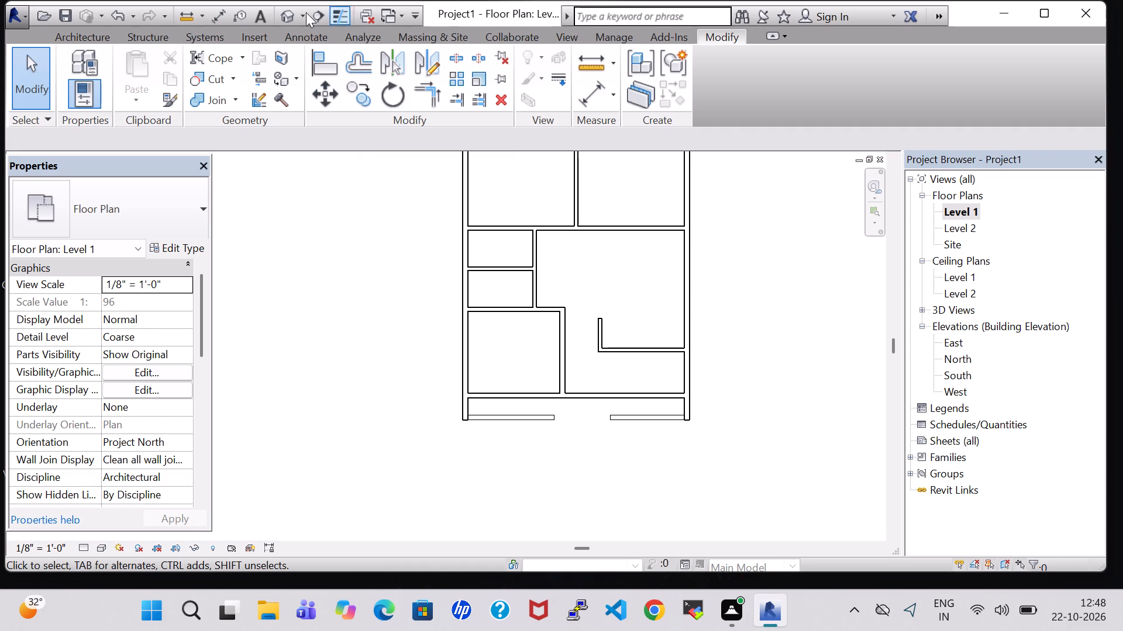
# Examine the widened south opening and the brick walls from several angles in the 3D view.
pyautogui.click(290, 11)
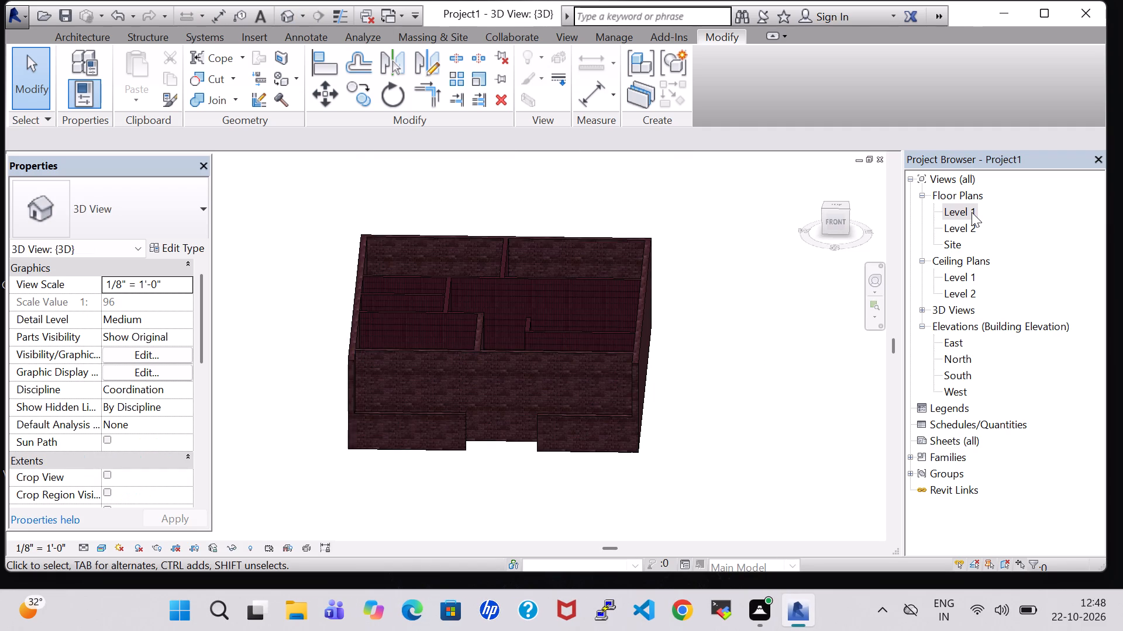
pyautogui.scroll(-1, 963, 237)
pyautogui.scroll(-1, 753, 313)
pyautogui.moveTo(683, 396); pyautogui.dragTo(734, 388, button='middle')
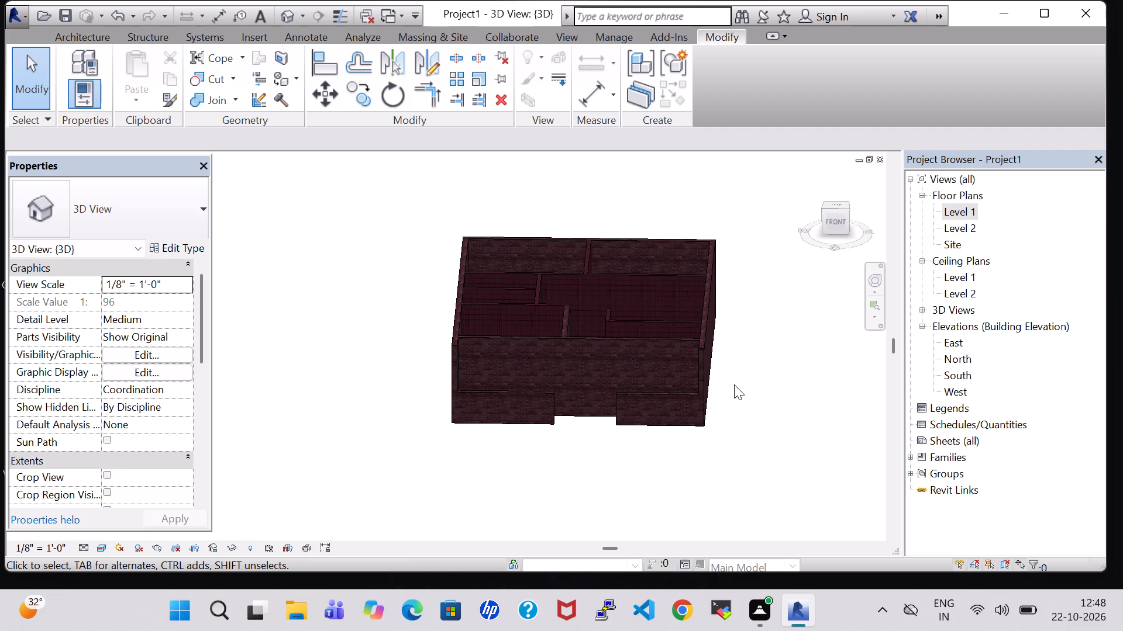
pyautogui.scroll(-1, 735, 382)
pyautogui.moveTo(734, 386); pyautogui.dragTo(710, 418, button='middle')
pyautogui.middleClick(709, 418)
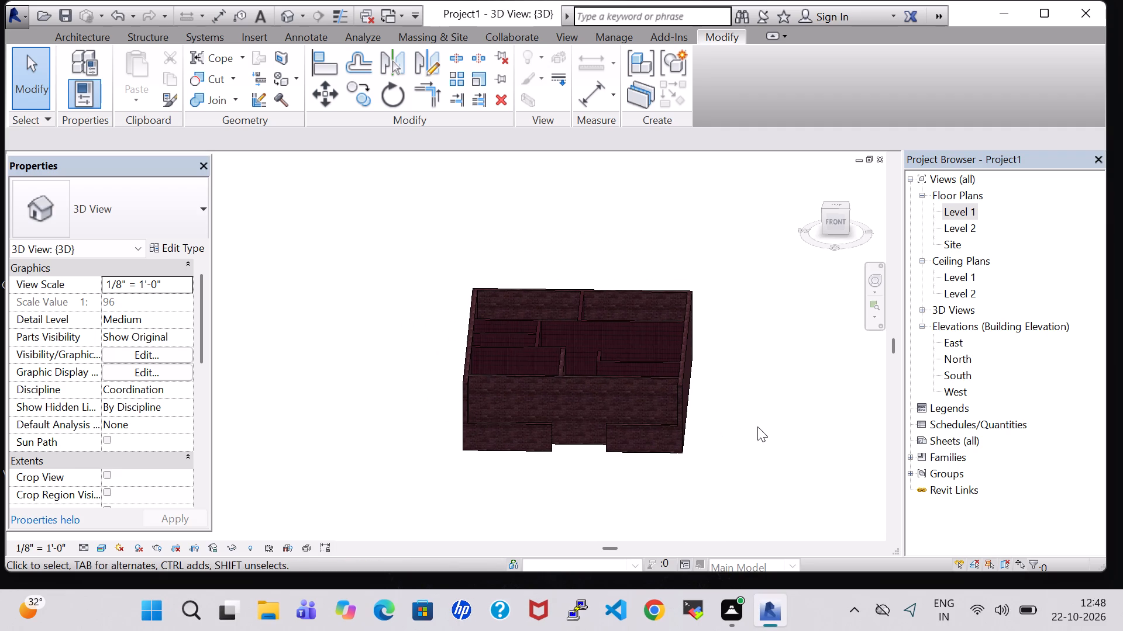
pyautogui.keyDown('shift'); pyautogui.moveTo(762, 421); pyautogui.dragTo(774, 361, button='middle'); pyautogui.keyUp('shift')
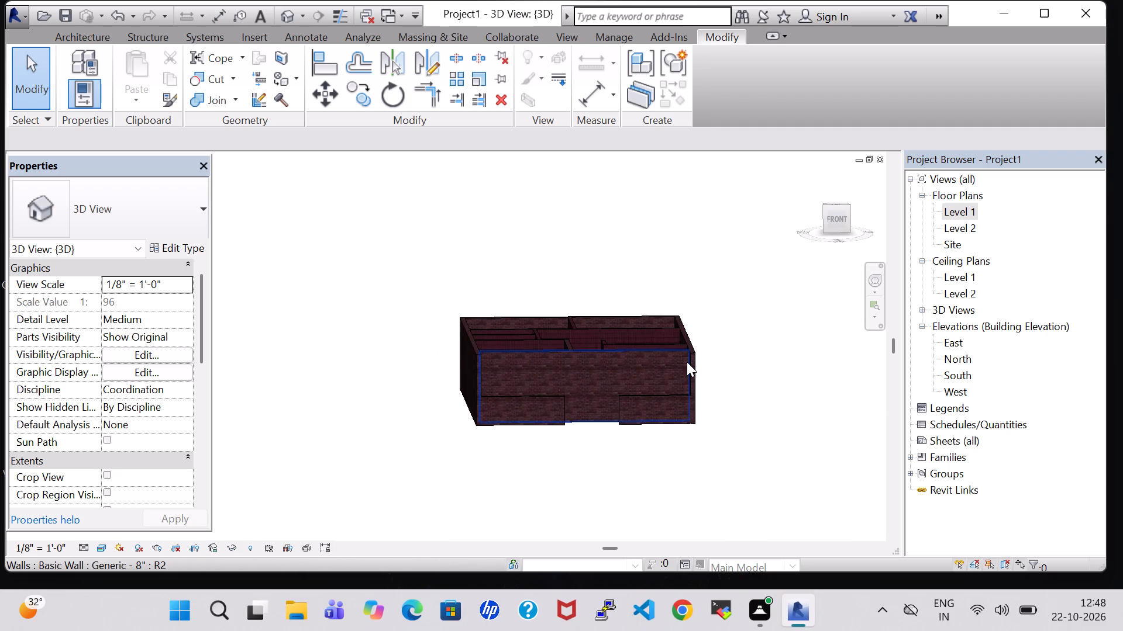
pyautogui.scroll(1, 687, 362)
pyautogui.middleClick(750, 362)
pyautogui.moveTo(750, 362); pyautogui.dragTo(726, 366, button='middle')
pyautogui.scroll(-3, 726, 363)
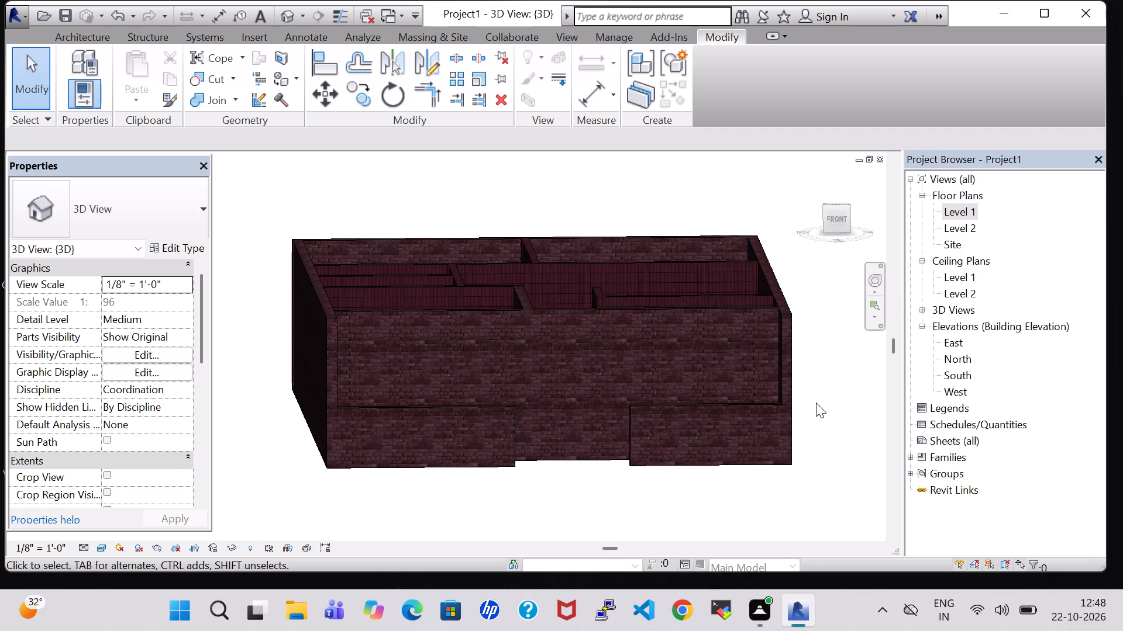
pyautogui.keyDown('shift'); pyautogui.moveTo(822, 403); pyautogui.dragTo(811, 408, button='middle'); pyautogui.keyUp('shift')
# Create a Generic - 12" floor on Level 1 with a rectangular boundary, 30'-8" wide, along the outer faces of the exterior walls.
pyautogui.doubleClick(950, 214)
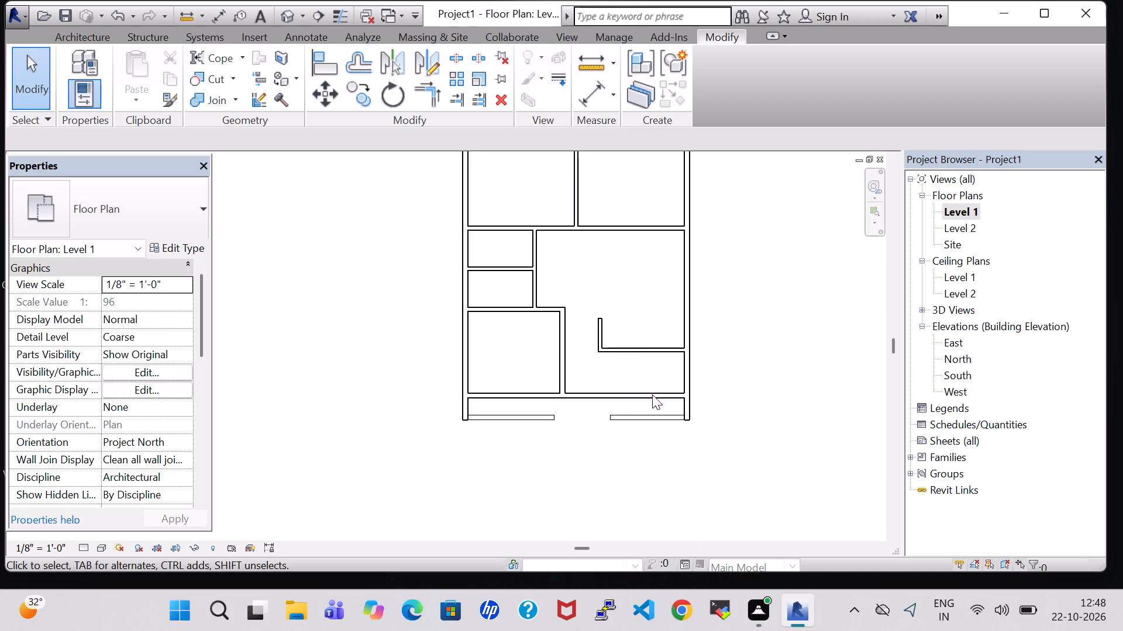
pyautogui.scroll(-3, 635, 339)
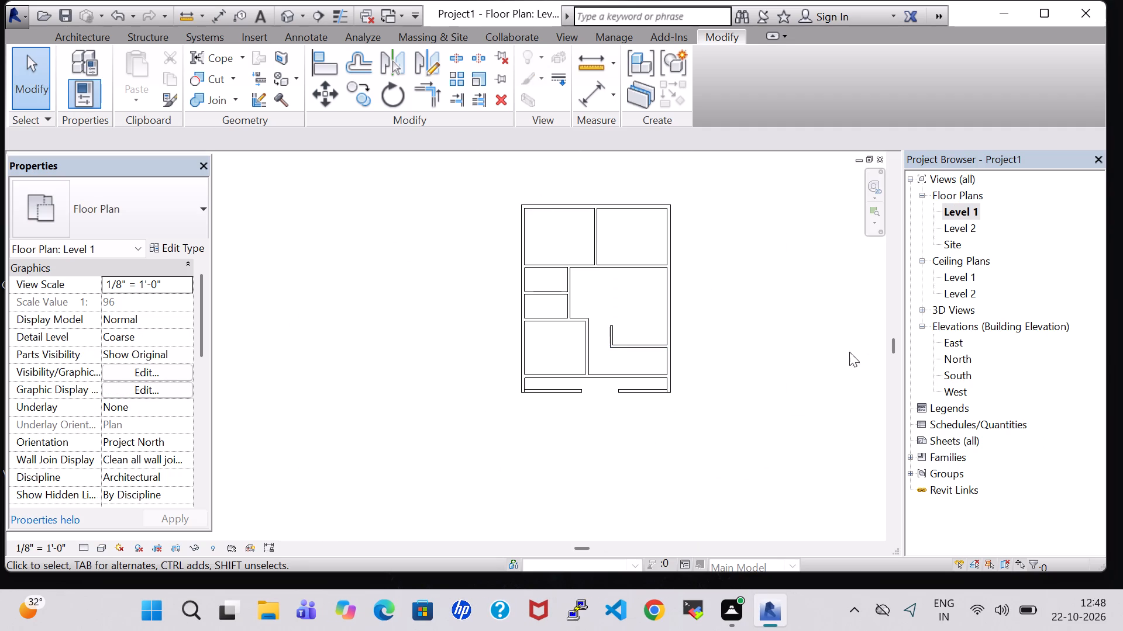
pyautogui.moveTo(738, 342); pyautogui.dragTo(715, 346, button='middle')
pyautogui.middleClick(715, 346)
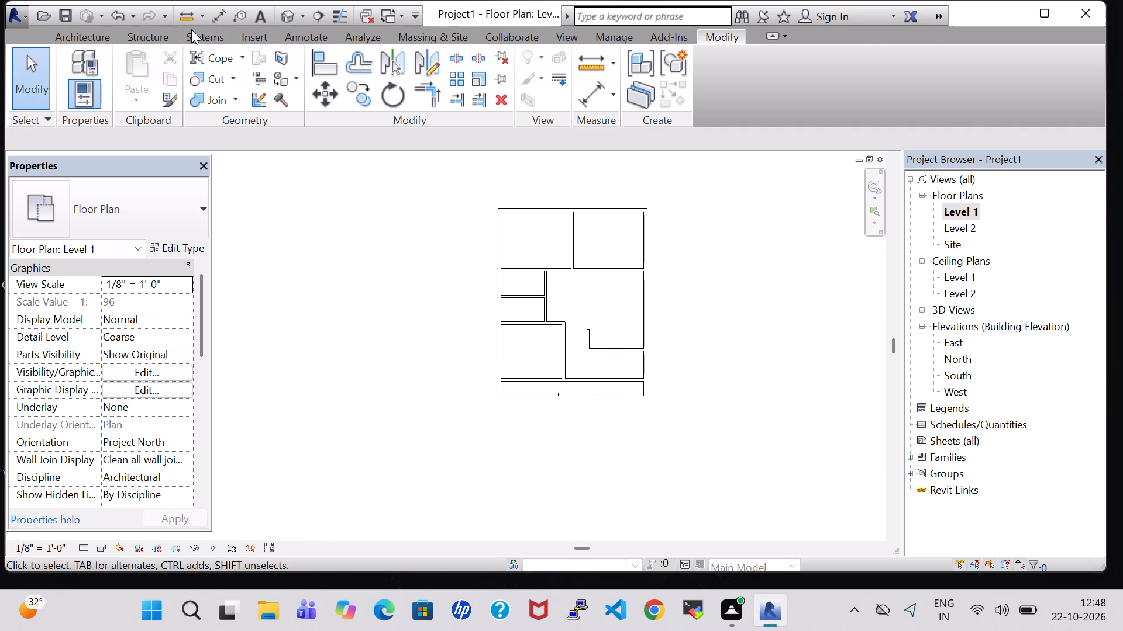
pyautogui.click(60, 33)
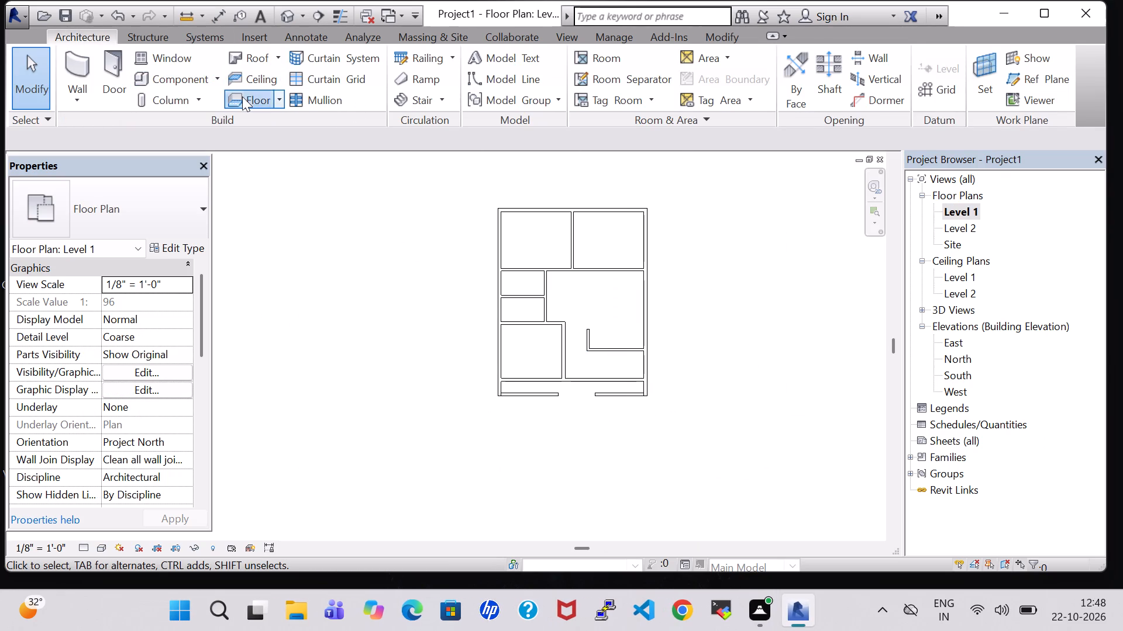
pyautogui.click(242, 96)
pyautogui.scroll(3, 497, 179)
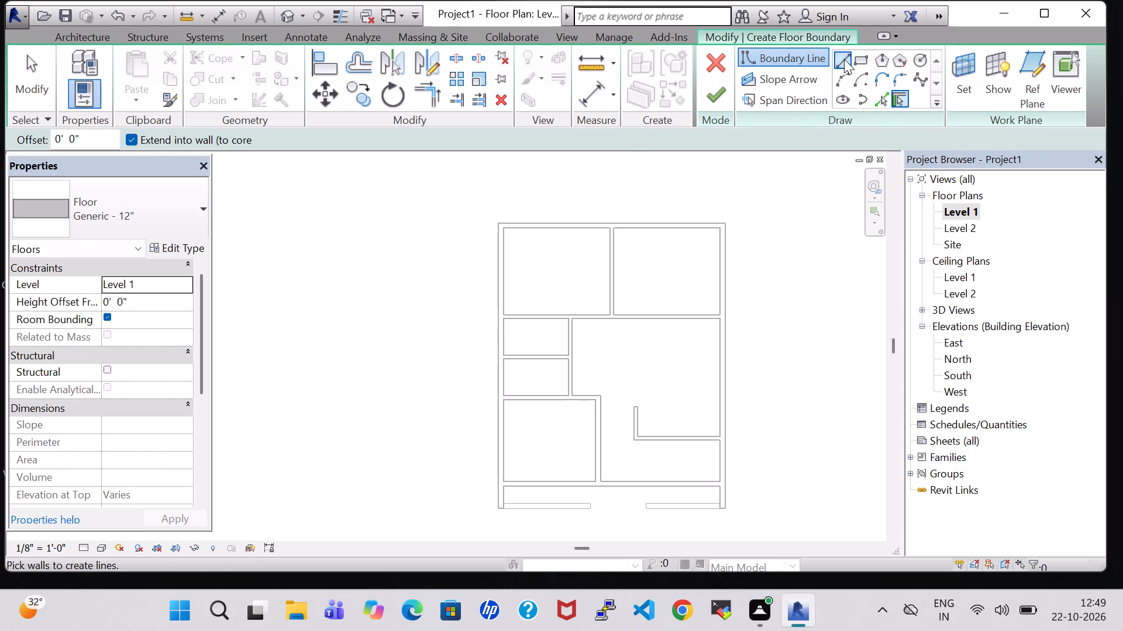
pyautogui.click(844, 59)
pyautogui.scroll(3, 376, 222)
pyautogui.click(559, 225)
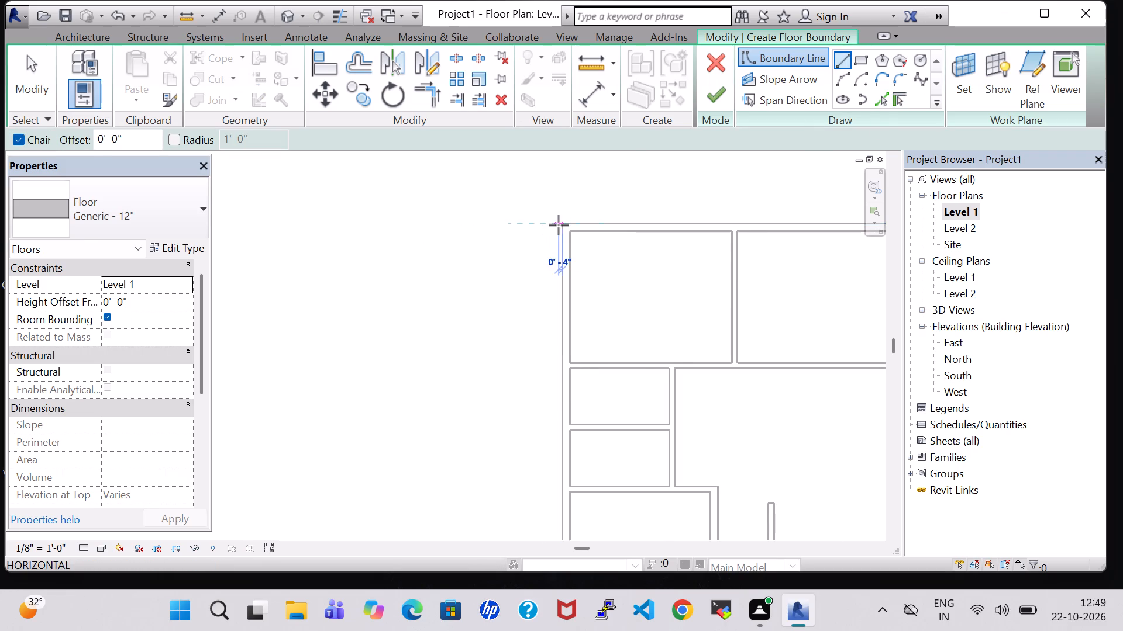
pyautogui.moveTo(554, 475); pyautogui.dragTo(627, 345, button='middle')
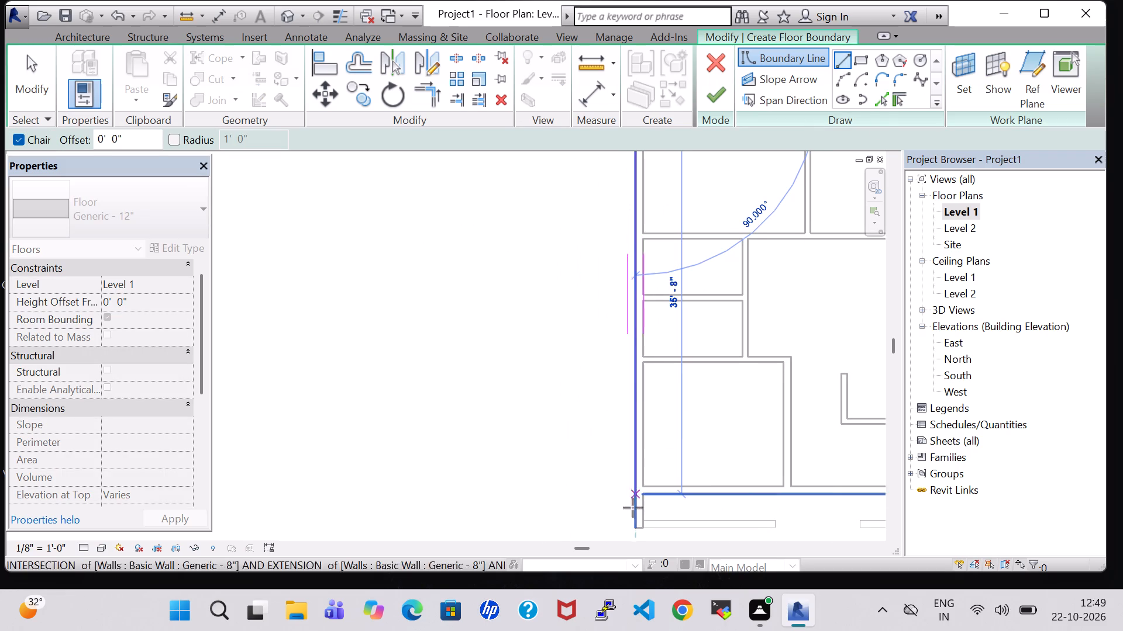
pyautogui.click(636, 530)
pyautogui.moveTo(802, 526); pyautogui.dragTo(456, 524, button='middle')
pyautogui.click(634, 529)
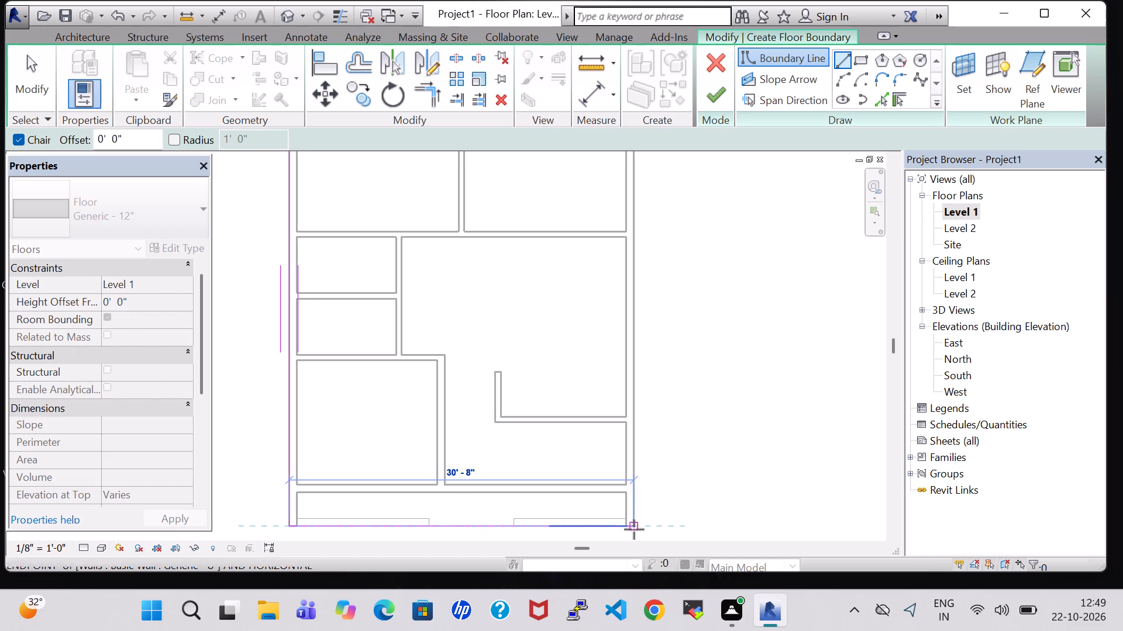
pyautogui.moveTo(633, 282); pyautogui.dragTo(626, 487, button='middle')
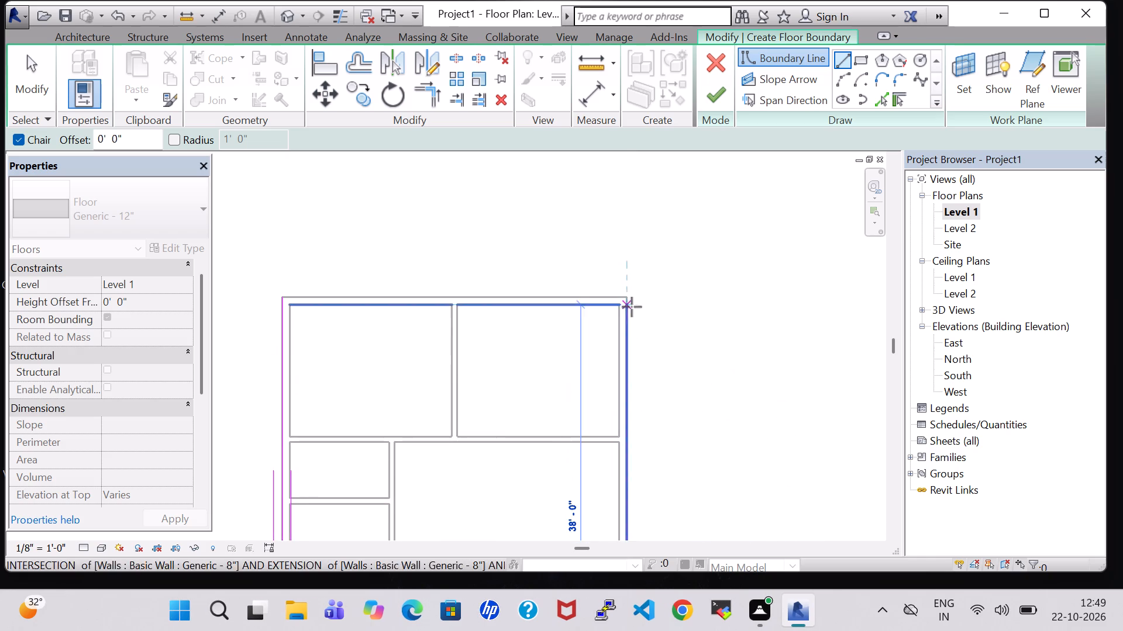
pyautogui.click(628, 299)
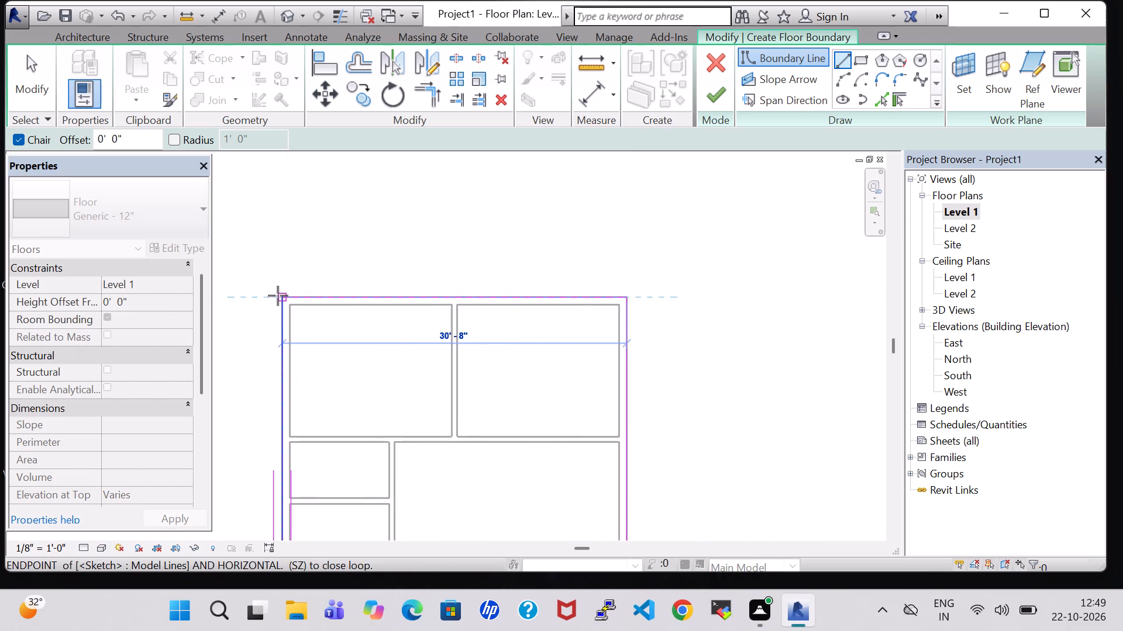
pyautogui.click(278, 296)
pyautogui.click(719, 92)
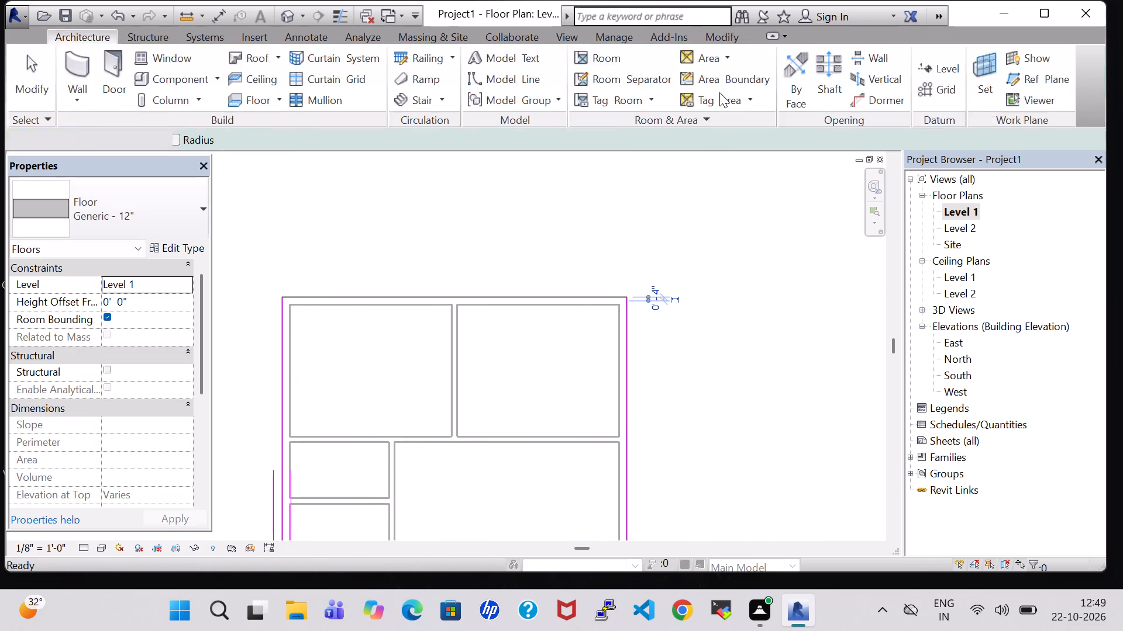
# In the 3D view, change the new floor slab to a different floor type with a red top surface.
pyautogui.click(280, 17)
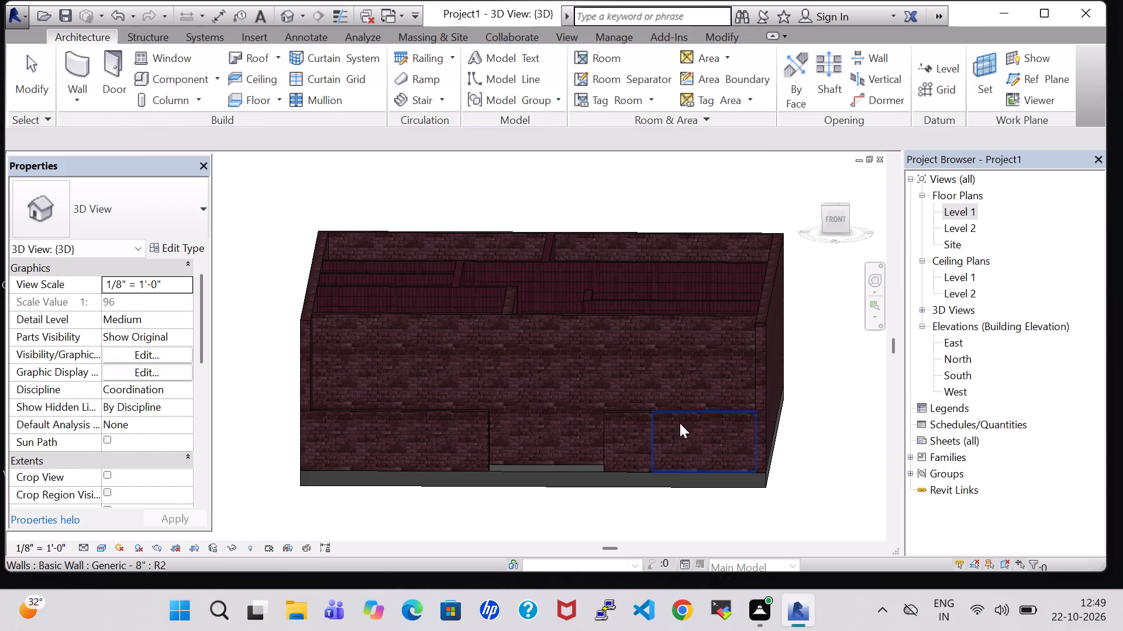
pyautogui.click(587, 484)
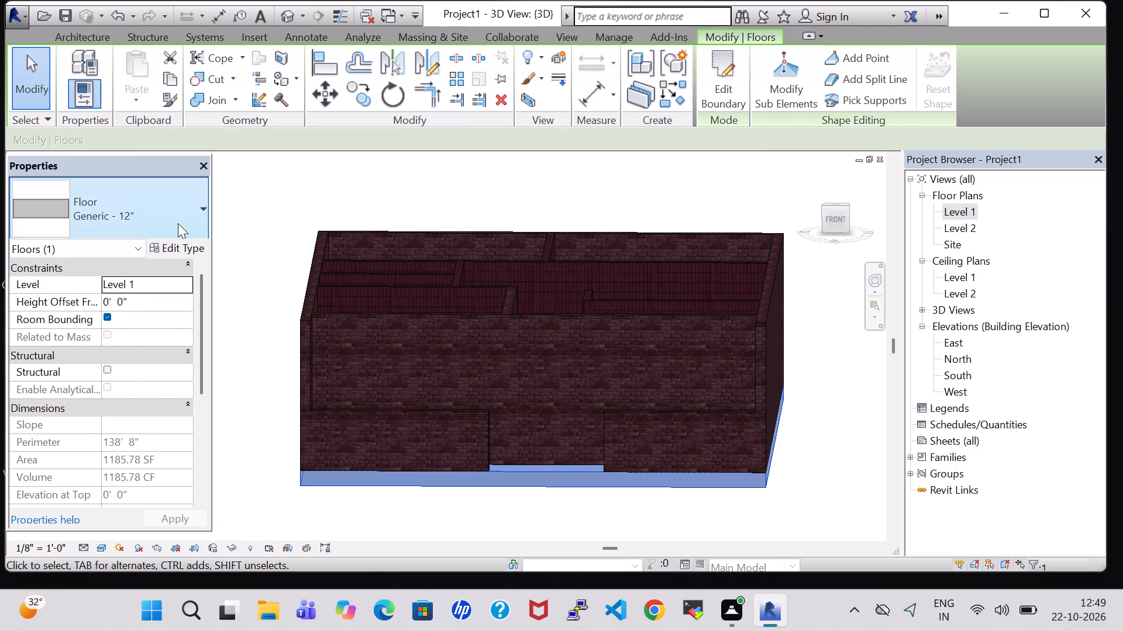
pyautogui.click(178, 223)
pyautogui.click(78, 469)
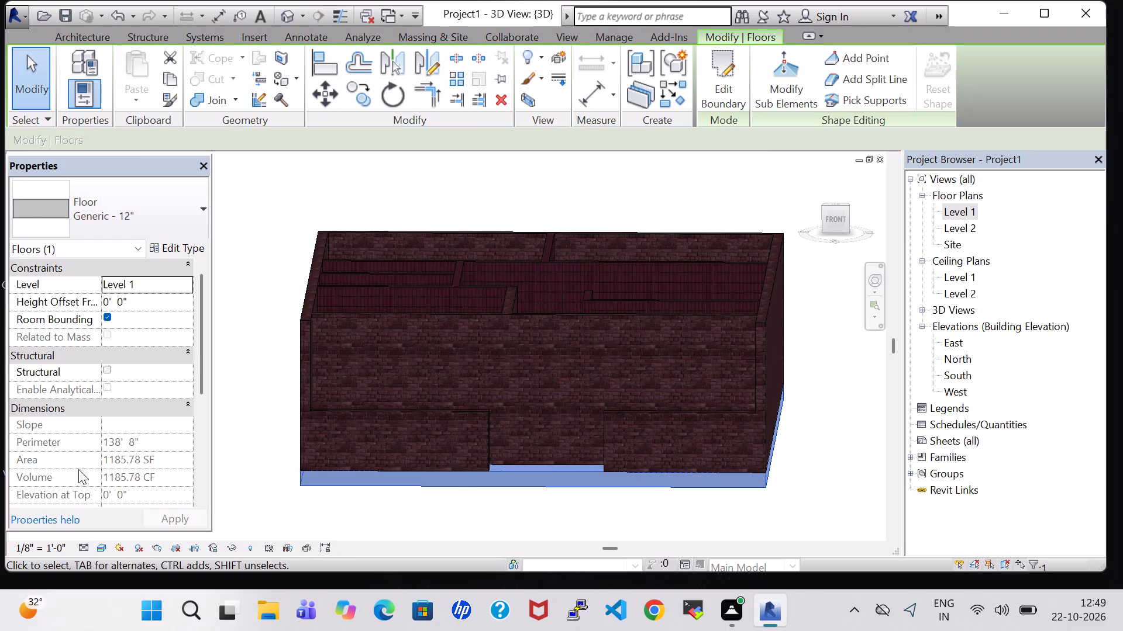
pyautogui.click(275, 222)
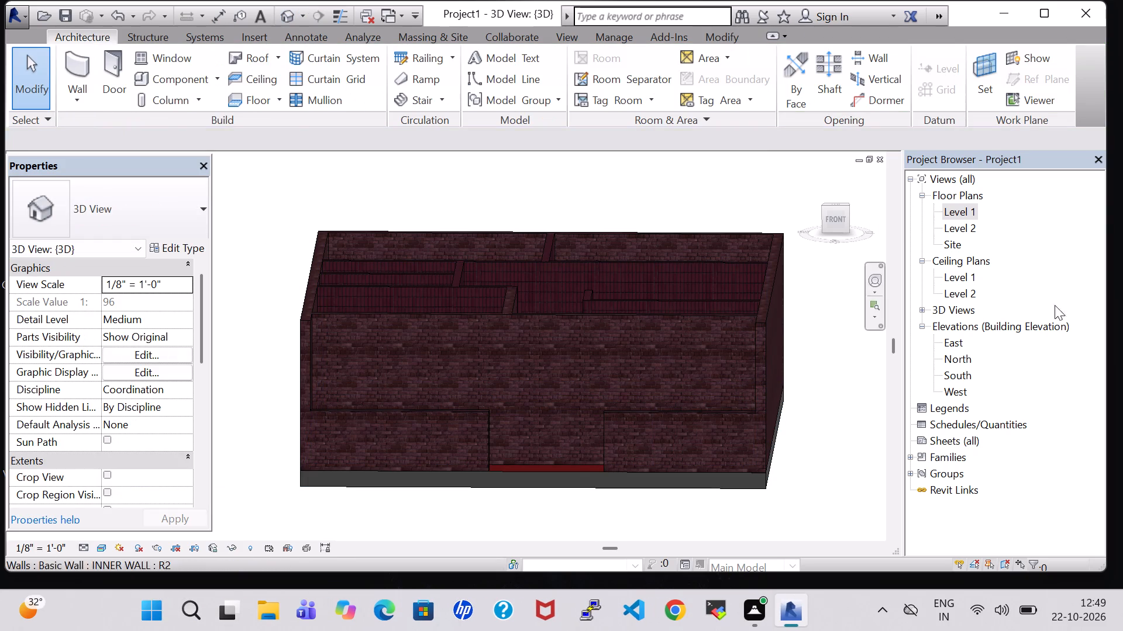
# Examine the floor slab, partitions and south opening in the Level 1 plan and from several angles in 3D.
pyautogui.doubleClick(977, 207)
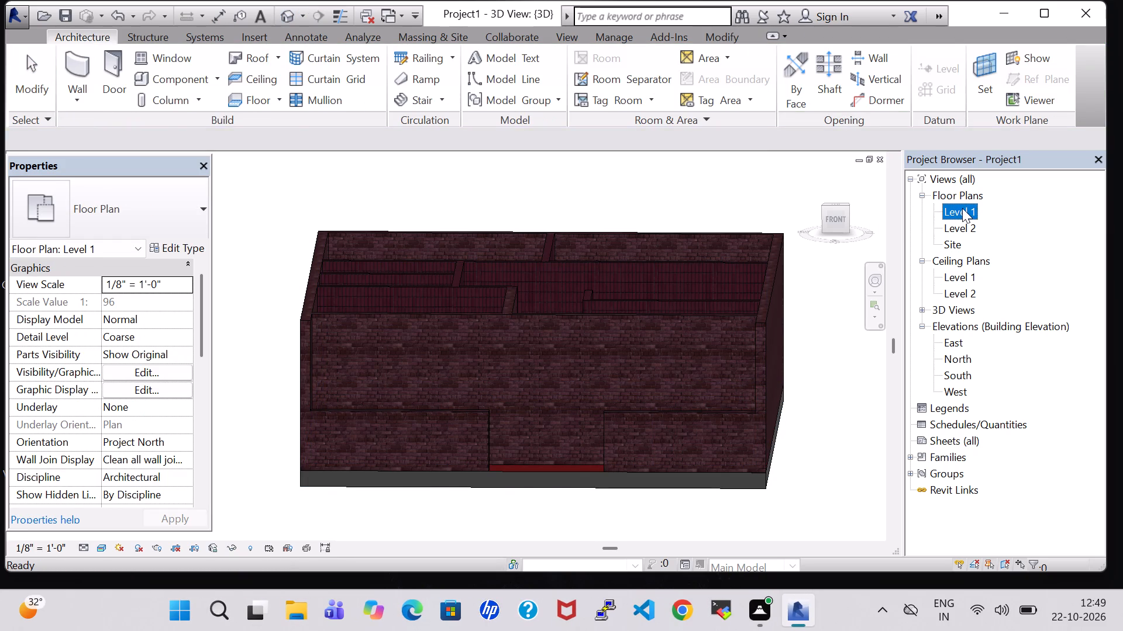
pyautogui.doubleClick(962, 208)
pyautogui.scroll(-3, 812, 245)
pyautogui.middleClick(800, 270)
pyautogui.moveTo(794, 269); pyautogui.dragTo(780, 258, button='middle')
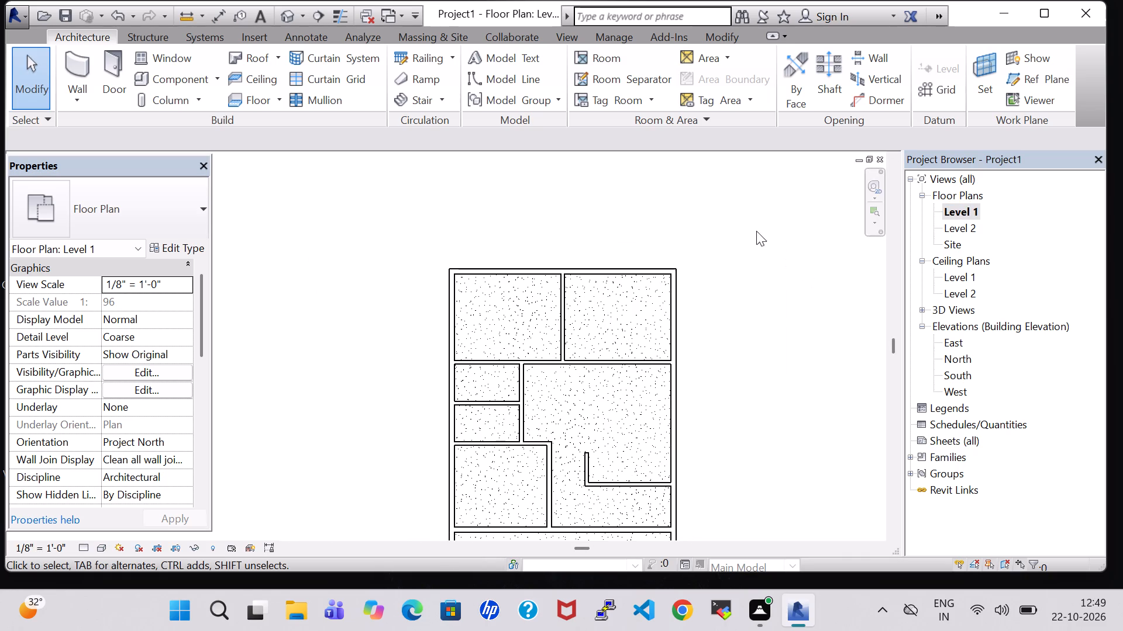
pyautogui.click(285, 11)
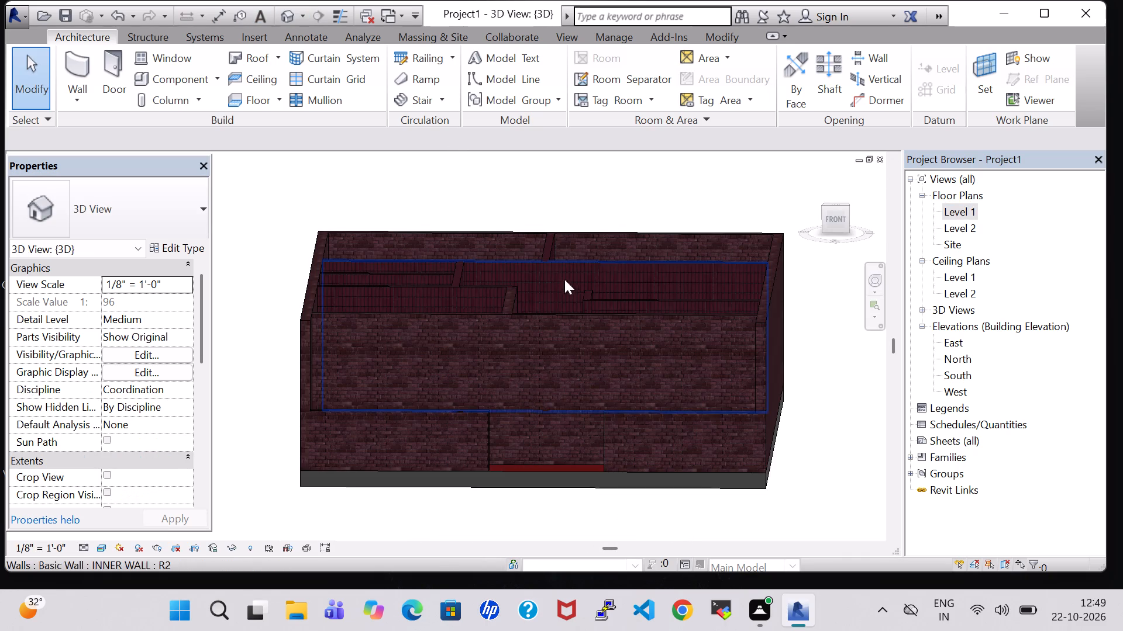
pyautogui.keyDown('shift'); pyautogui.moveTo(802, 348); pyautogui.dragTo(803, 523, button='middle'); pyautogui.keyUp('shift')
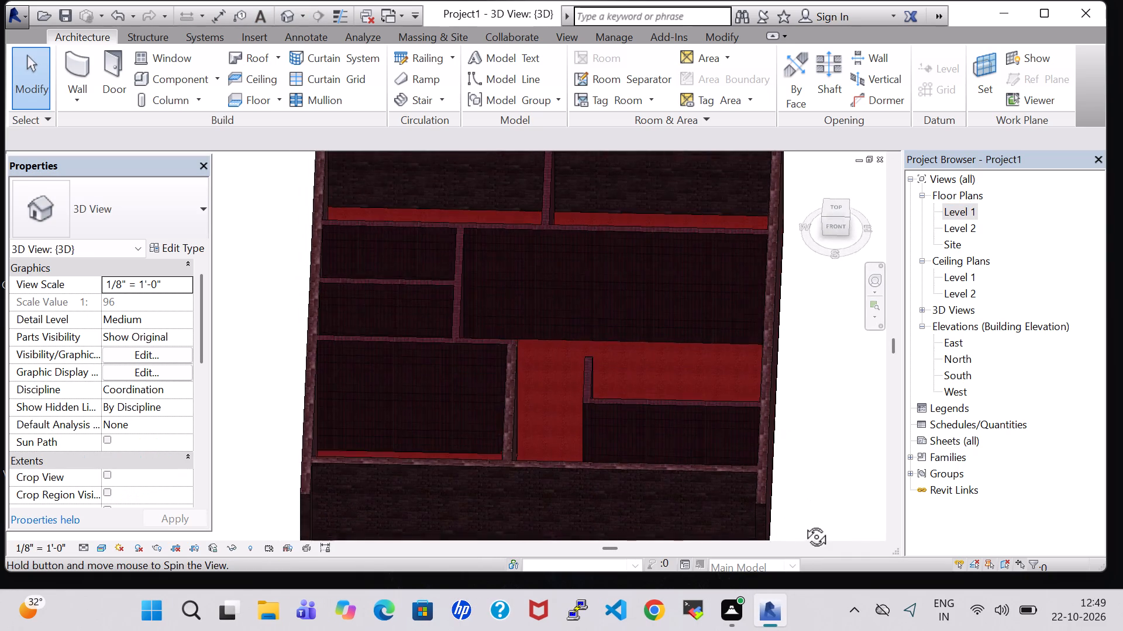
pyautogui.keyDown('shift'); pyautogui.moveTo(803, 523); pyautogui.dragTo(803, 524, button='middle'); pyautogui.keyUp('shift')
pyautogui.keyDown('shift'); pyautogui.moveTo(816, 371); pyautogui.dragTo(804, 373, button='middle'); pyautogui.keyUp('shift')
pyautogui.keyDown('shift'); pyautogui.scroll(-1, 816, 371); pyautogui.keyUp('shift')
pyautogui.moveTo(811, 424); pyautogui.dragTo(807, 317, button='middle')
pyautogui.keyDown('shift'); pyautogui.moveTo(763, 392); pyautogui.dragTo(776, 306, button='middle'); pyautogui.keyUp('shift')
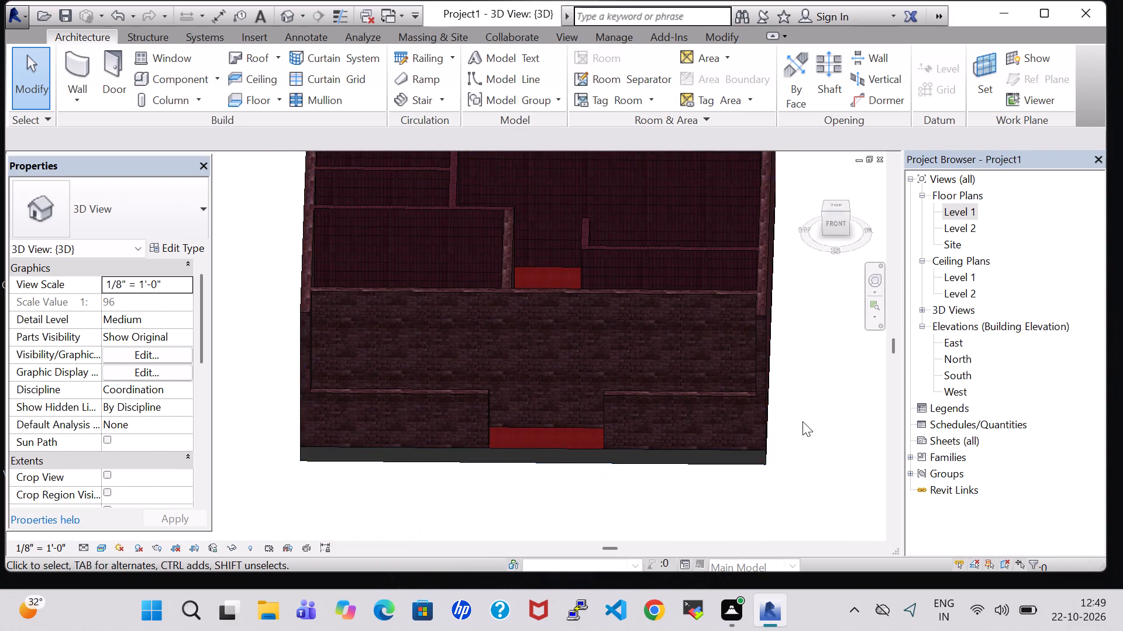
pyautogui.keyDown('shift'); pyautogui.moveTo(802, 421); pyautogui.dragTo(807, 336, button='middle'); pyautogui.keyUp('shift')
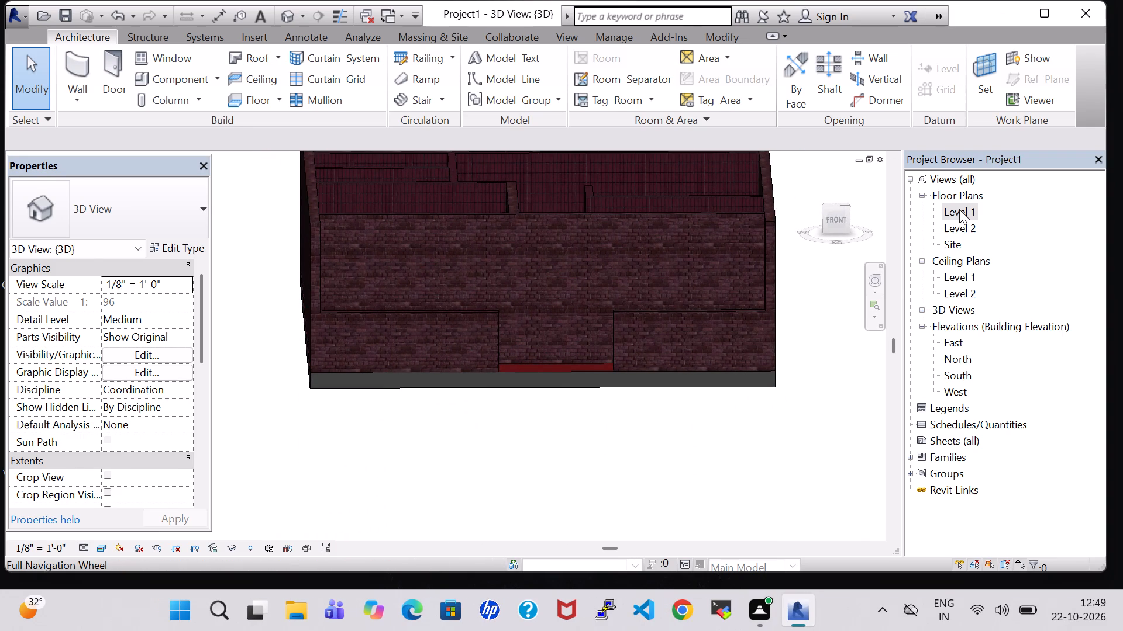
# On Level 1, create a Handrail - Rectangular railing 12'-5" long along the outer face of the west low south wall.
pyautogui.doubleClick(959, 209)
pyautogui.scroll(-3, 538, 357)
pyautogui.moveTo(640, 381); pyautogui.dragTo(616, 331, button='middle')
pyautogui.middleClick(616, 331)
pyautogui.scroll(1, 616, 331)
pyautogui.moveTo(616, 331); pyautogui.dragTo(621, 331, button='middle')
pyautogui.scroll(3, 621, 331)
pyautogui.moveTo(621, 331); pyautogui.dragTo(623, 331, button='middle')
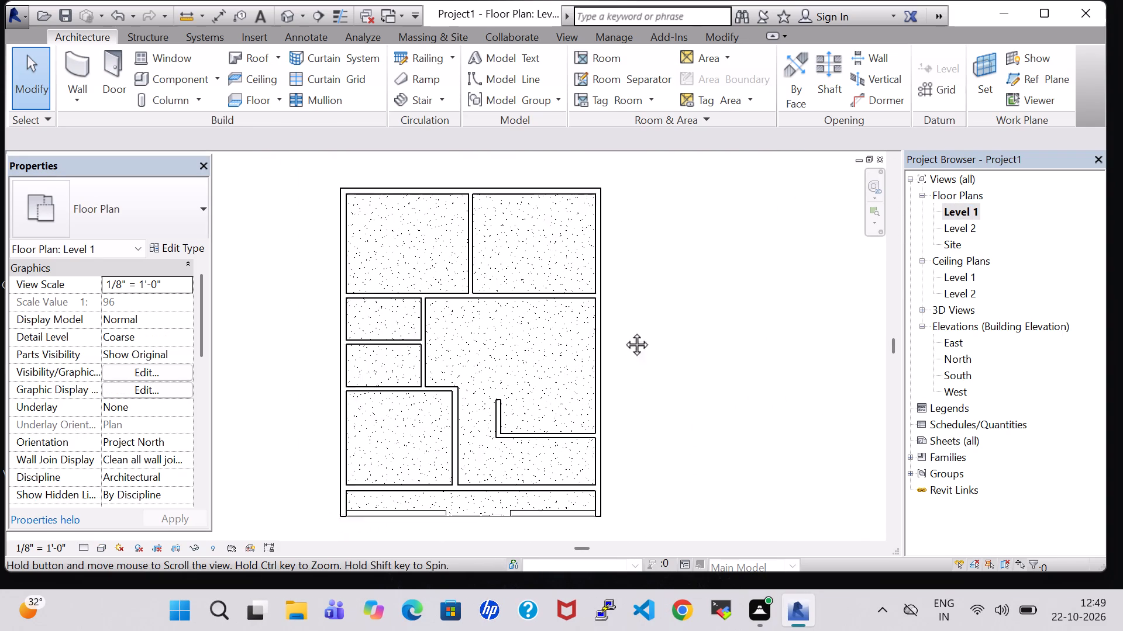
pyautogui.moveTo(623, 331); pyautogui.dragTo(711, 293, button='middle')
pyautogui.click(419, 55)
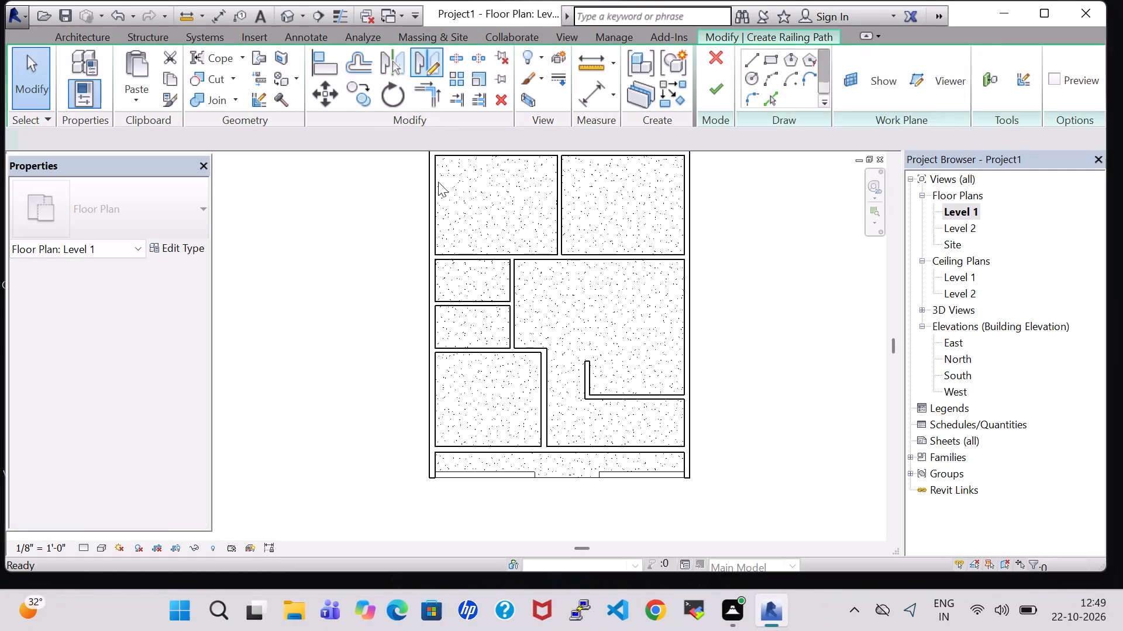
pyautogui.scroll(8, 429, 452)
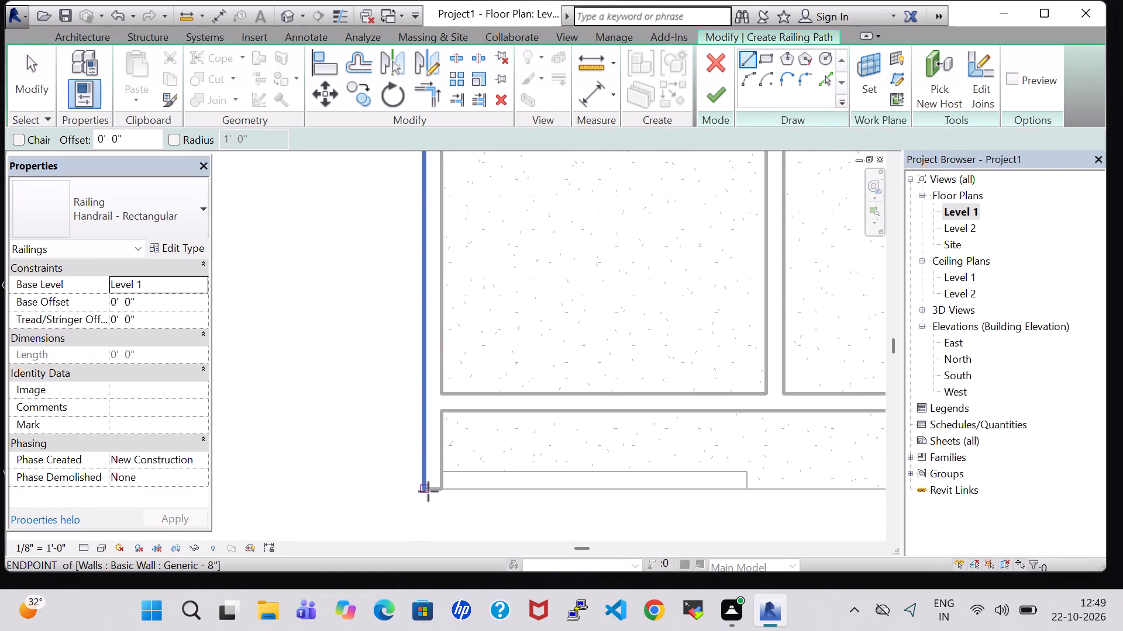
pyautogui.click(425, 490)
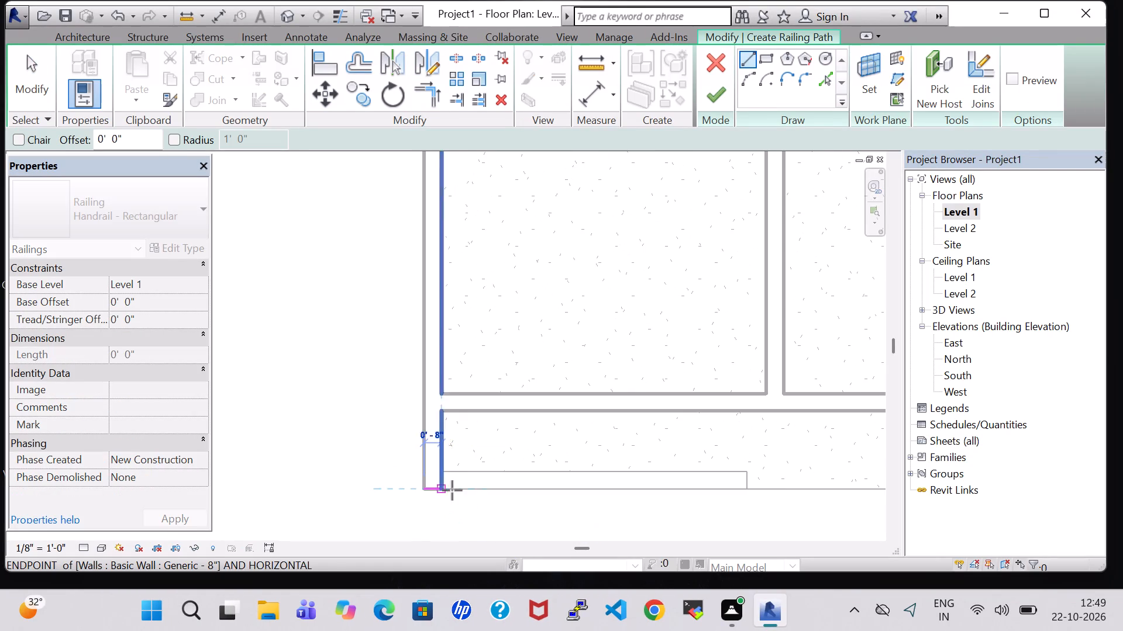
pyautogui.click(749, 492)
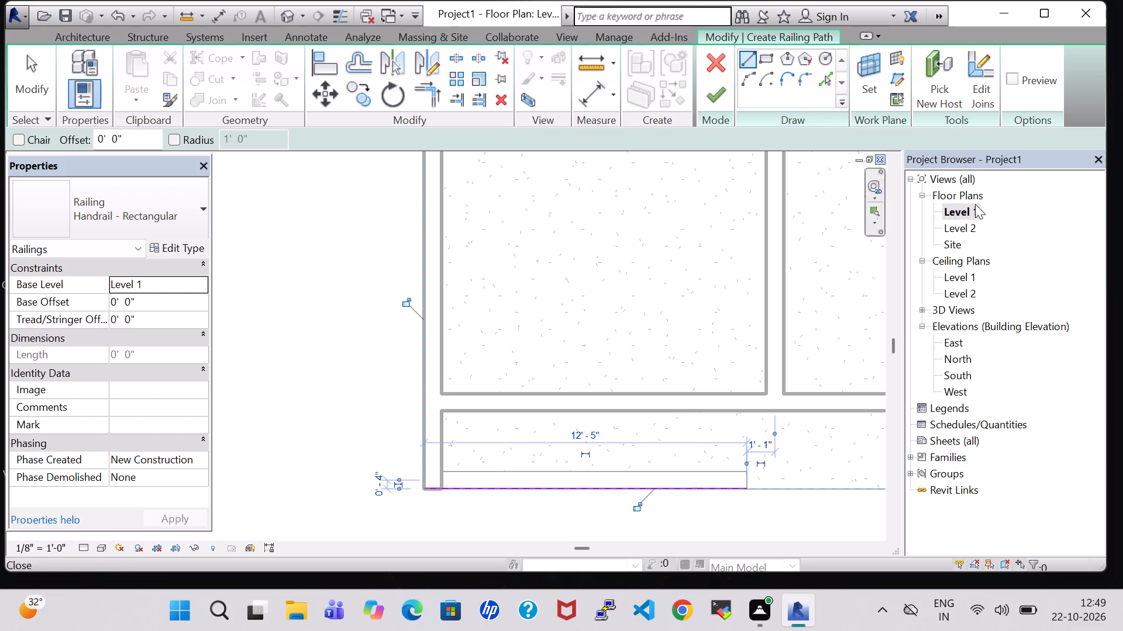
pyautogui.click(970, 213)
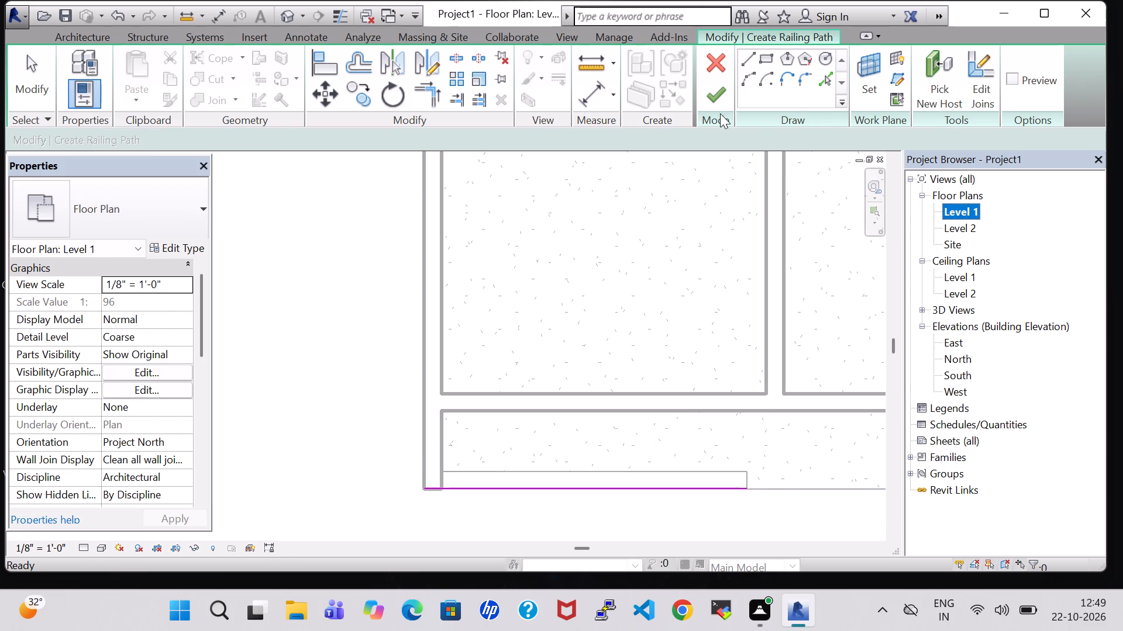
pyautogui.click(710, 98)
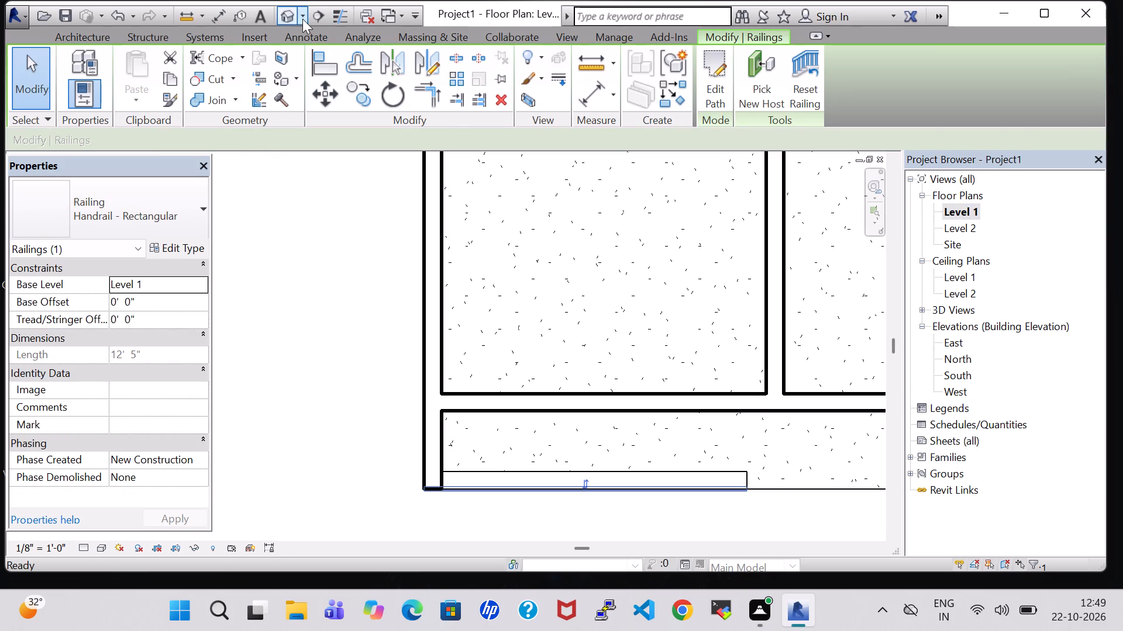
# In the 3D view, set the base offset of the west low wall's railing to 4'.
pyautogui.click(287, 13)
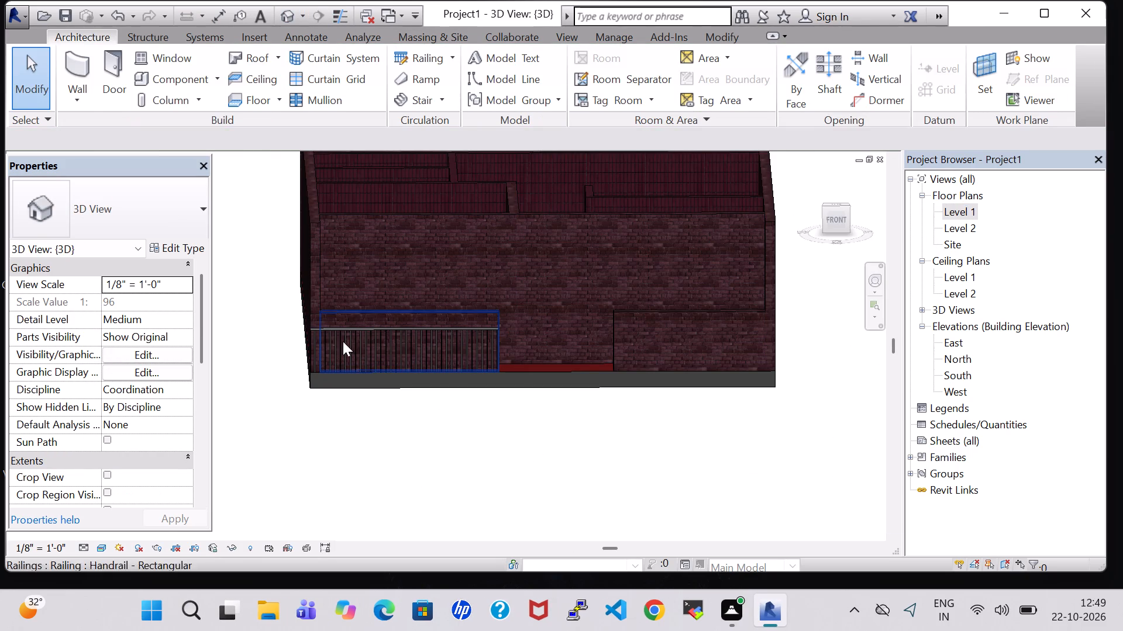
pyautogui.click(328, 342)
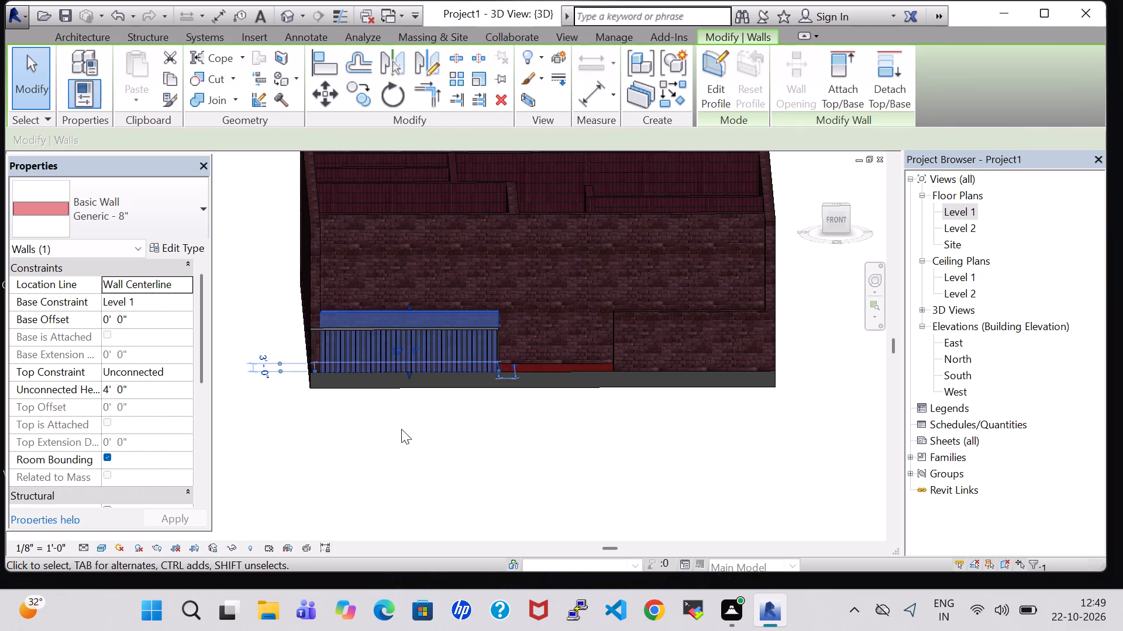
pyautogui.click(401, 431)
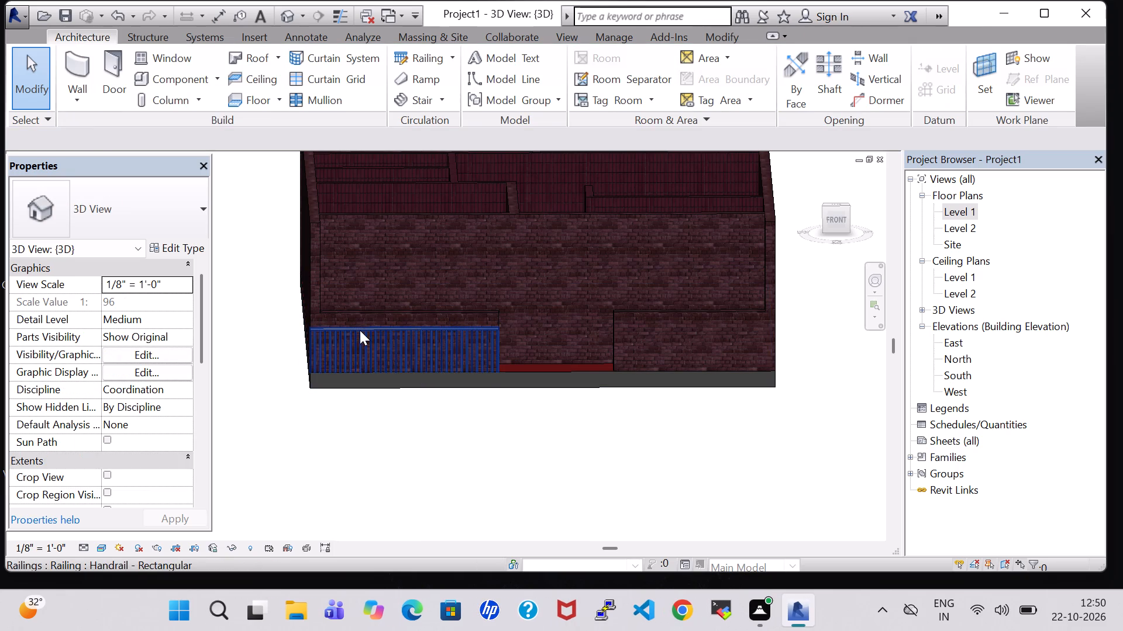
pyautogui.click(360, 330)
pyautogui.click(116, 300)
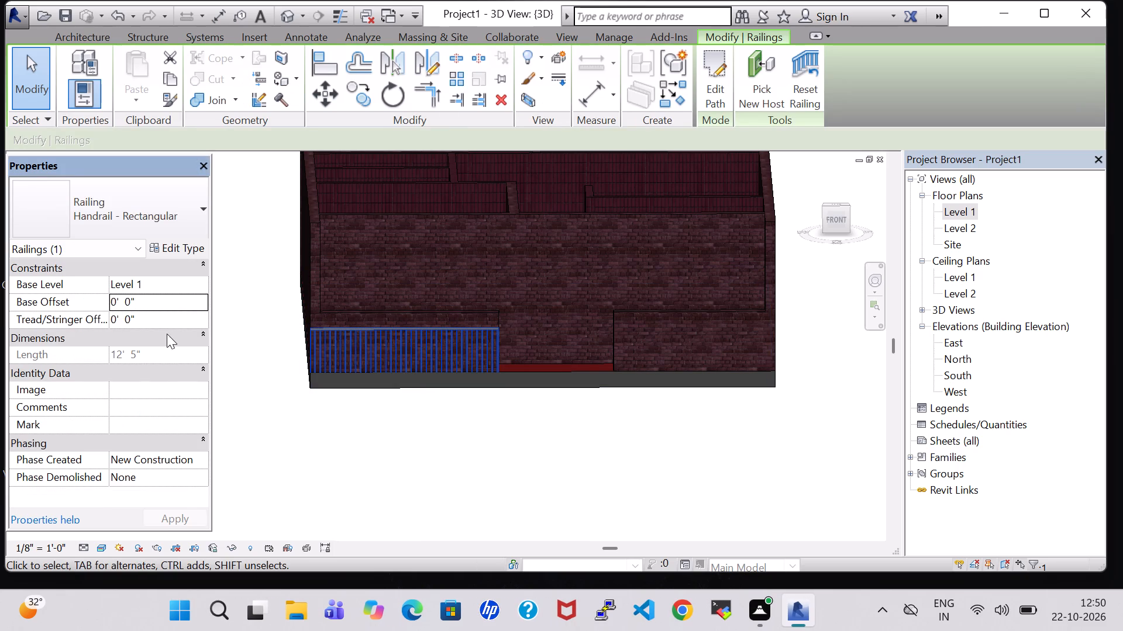
pyautogui.press('Right')
pyautogui.press('BackSpace')
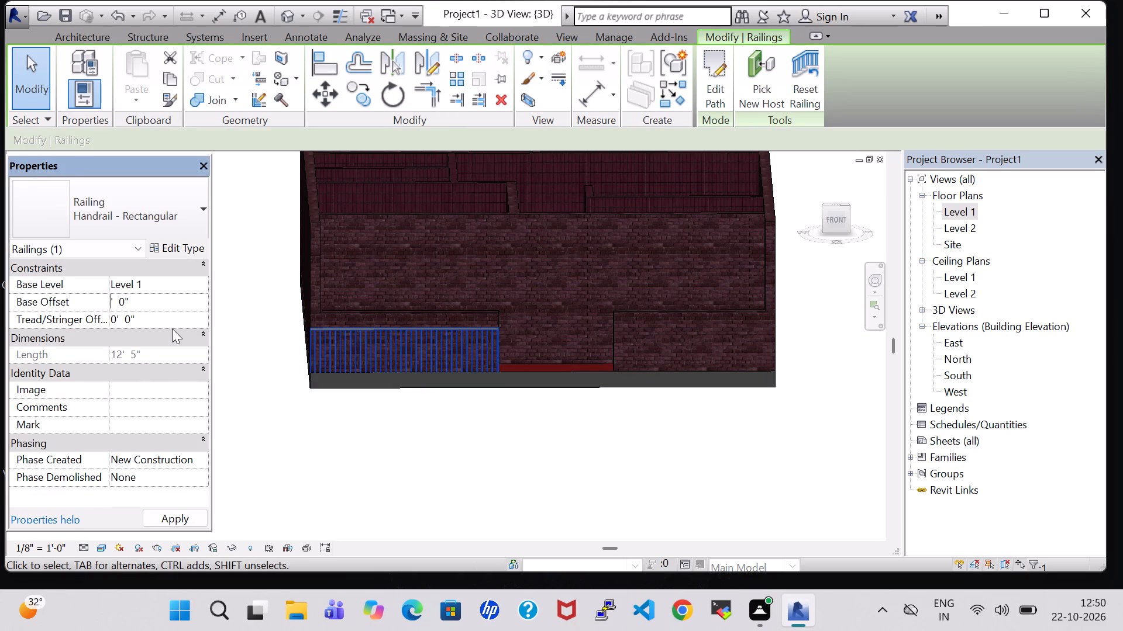
pyautogui.press('4')
pyautogui.press('Return')
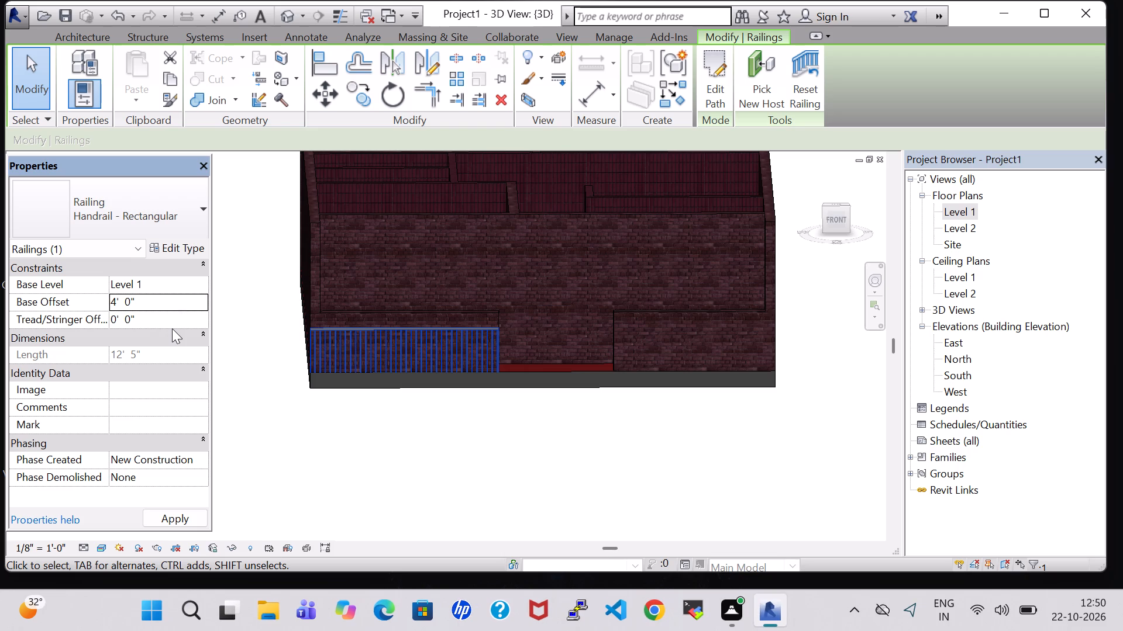
pyautogui.click(397, 443)
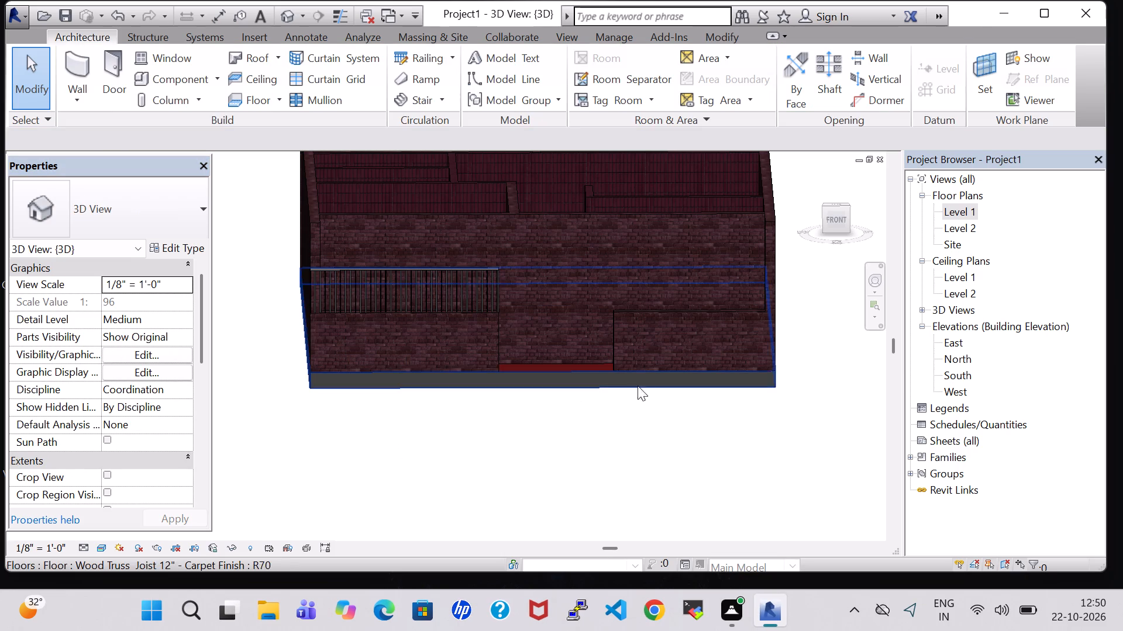
# Change the west railing's type to Glass Panel - Bottom Fill and view it from several angles.
pyautogui.keyDown('shift'); pyautogui.moveTo(802, 304); pyautogui.dragTo(798, 338, button='middle'); pyautogui.keyUp('shift')
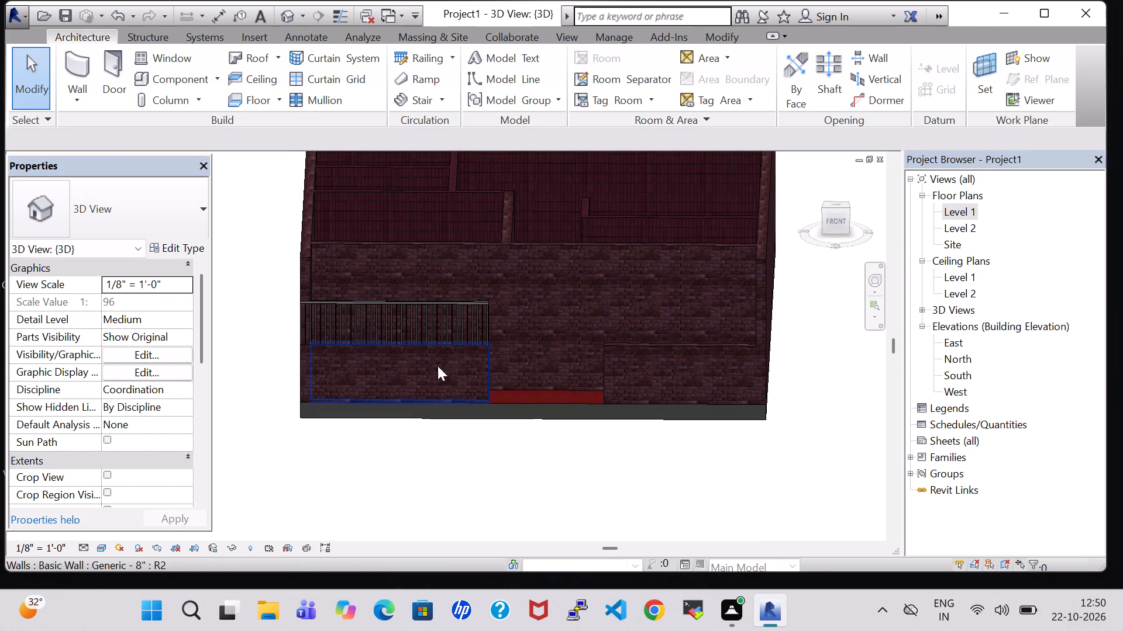
pyautogui.click(377, 332)
pyautogui.click(154, 178)
pyautogui.scroll(3, 115, 307)
pyautogui.click(117, 293)
pyautogui.click(414, 508)
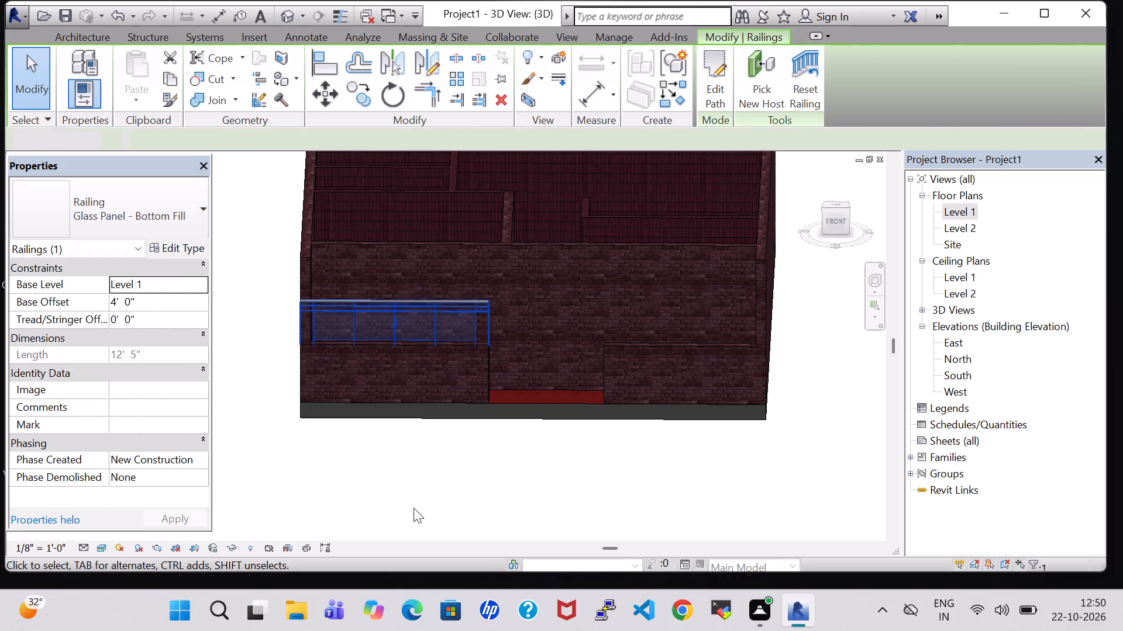
pyautogui.keyDown('shift'); pyautogui.moveTo(368, 449); pyautogui.dragTo(451, 471, button='middle'); pyautogui.keyUp('shift')
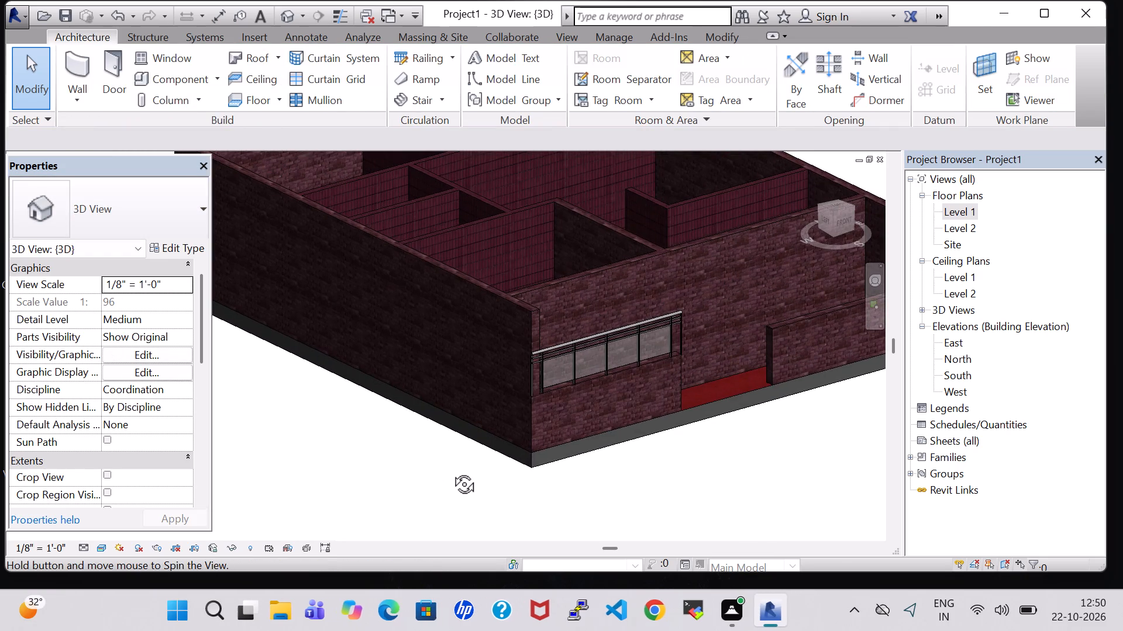
pyautogui.keyDown('shift'); pyautogui.moveTo(451, 471); pyautogui.dragTo(414, 510, button='middle'); pyautogui.keyUp('shift')
pyautogui.keyDown('shift'); pyautogui.moveTo(717, 478); pyautogui.dragTo(654, 497, button='middle'); pyautogui.keyUp('shift')
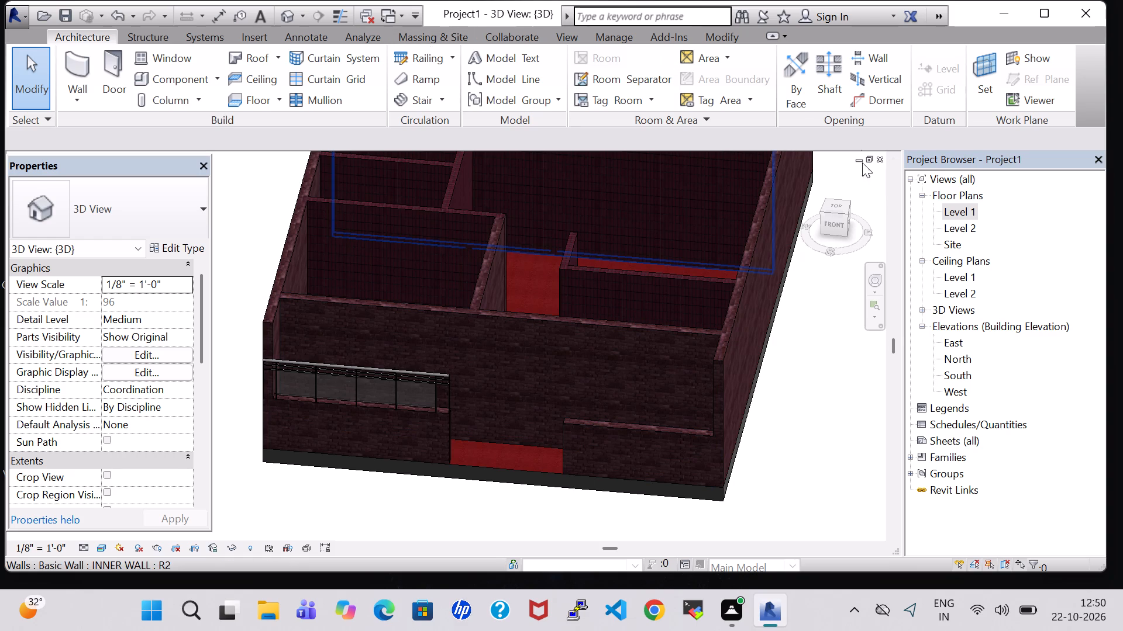
# On Level 1, create a Handrail - Rectangular railing 10'-0" long along the outer face of the east low south wall.
pyautogui.doubleClick(966, 213)
pyautogui.scroll(-3, 601, 294)
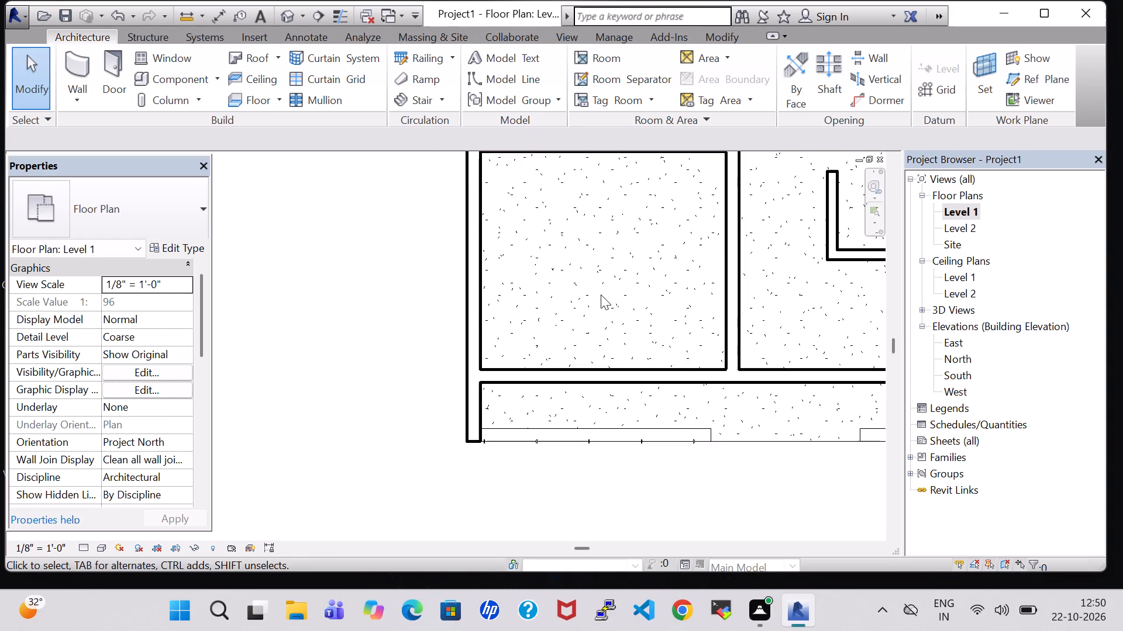
pyautogui.scroll(1, 601, 294)
pyautogui.moveTo(601, 294); pyautogui.dragTo(320, 299, button='middle')
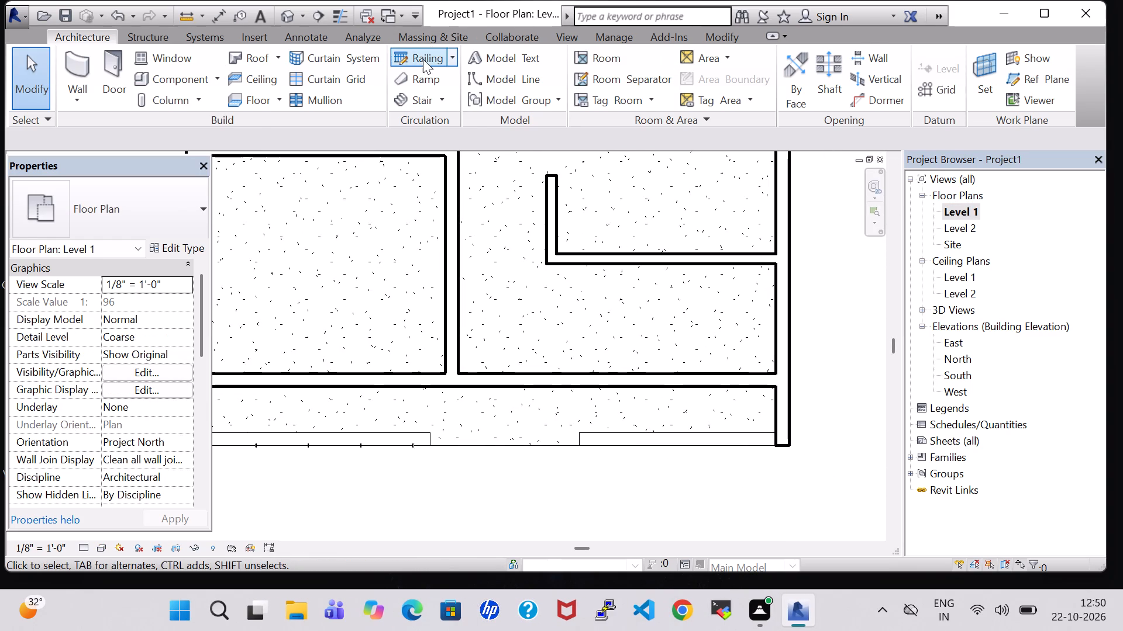
pyautogui.click(423, 59)
pyautogui.scroll(5, 577, 437)
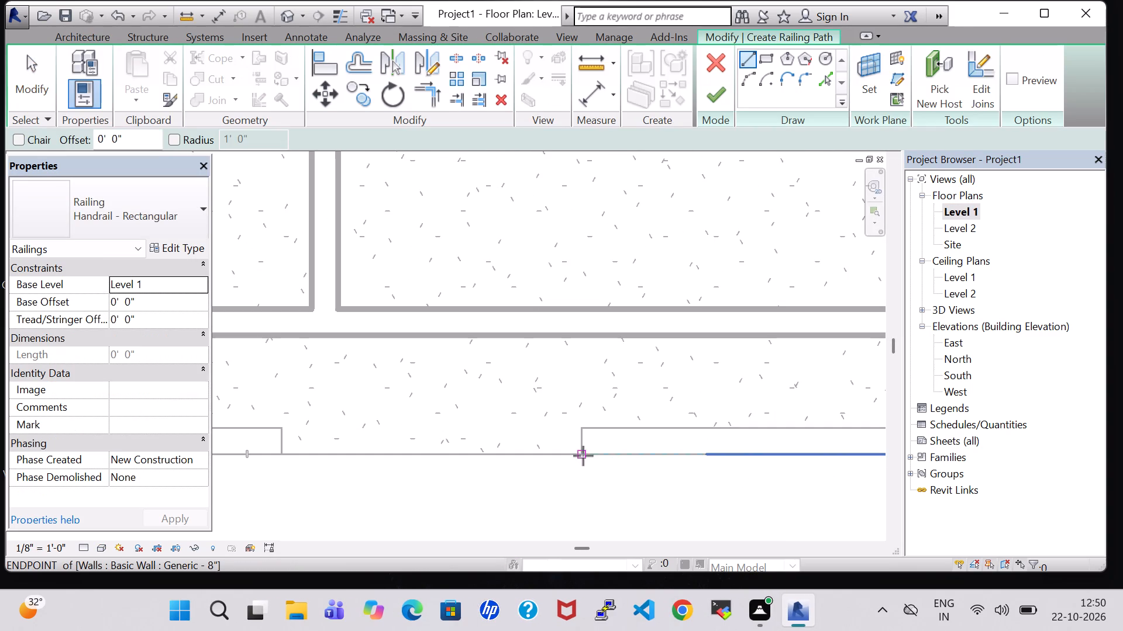
pyautogui.click(583, 453)
pyautogui.moveTo(724, 452); pyautogui.dragTo(510, 453, button='middle')
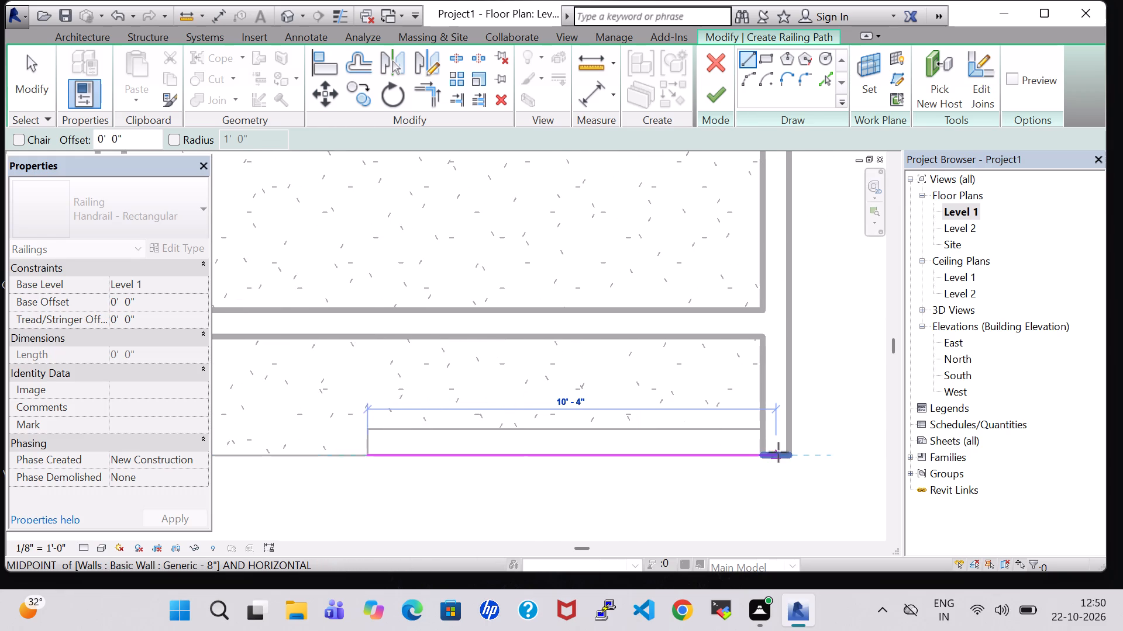
pyautogui.click(767, 452)
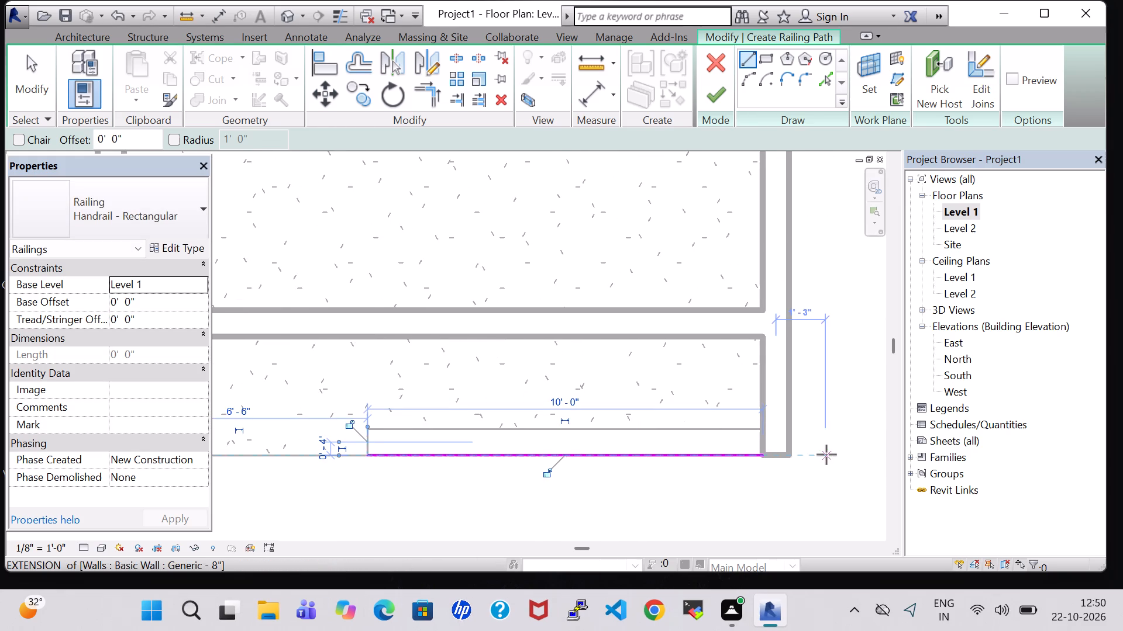
pyautogui.click(720, 91)
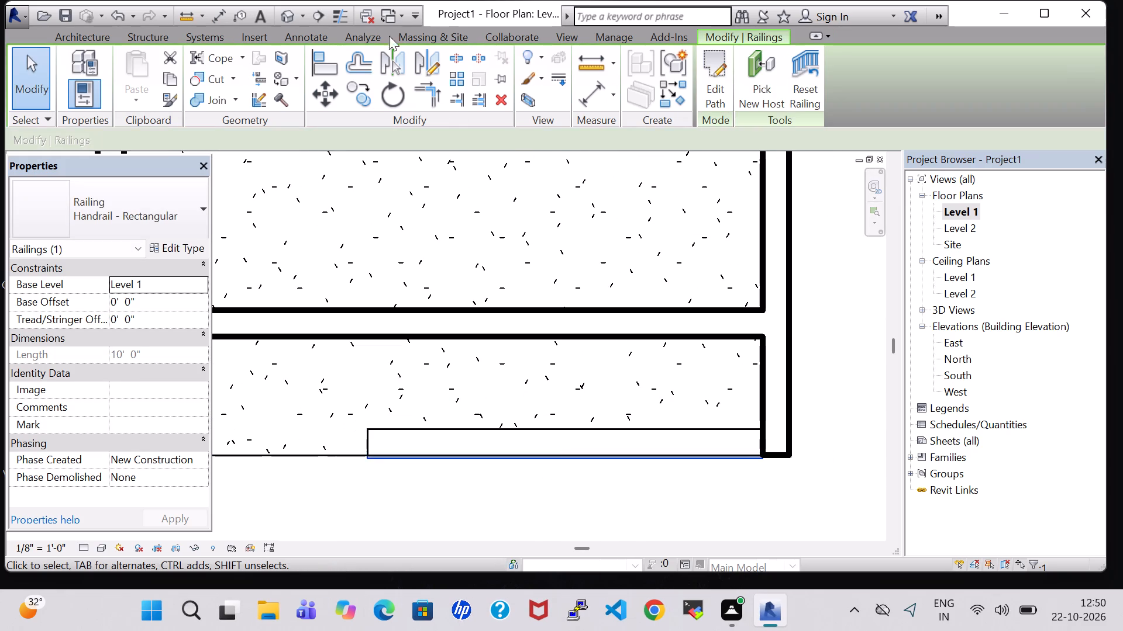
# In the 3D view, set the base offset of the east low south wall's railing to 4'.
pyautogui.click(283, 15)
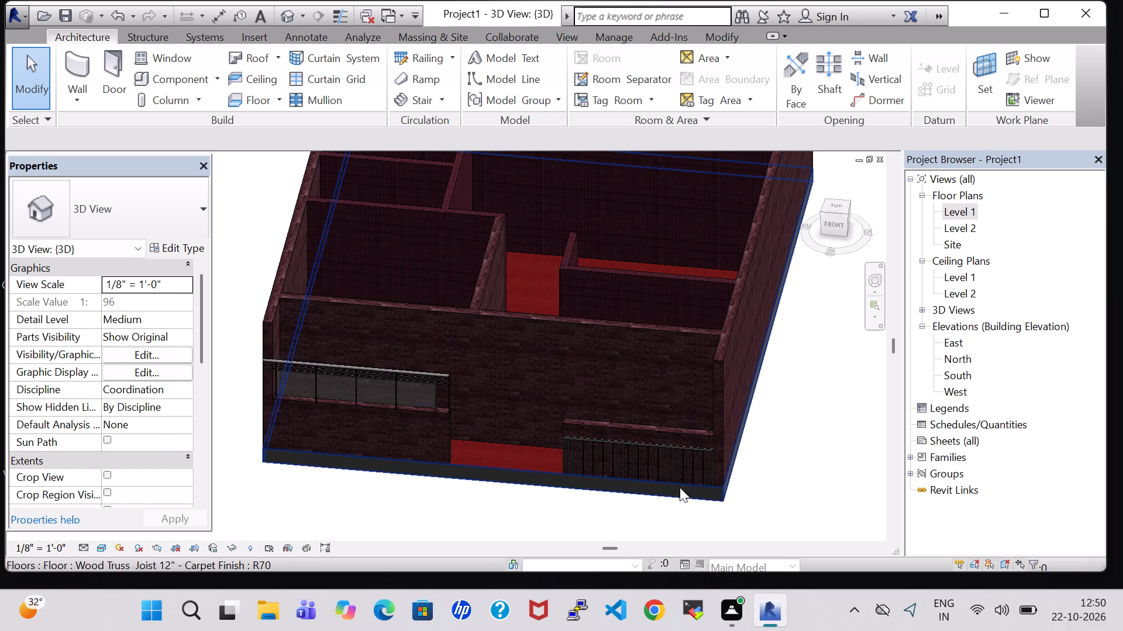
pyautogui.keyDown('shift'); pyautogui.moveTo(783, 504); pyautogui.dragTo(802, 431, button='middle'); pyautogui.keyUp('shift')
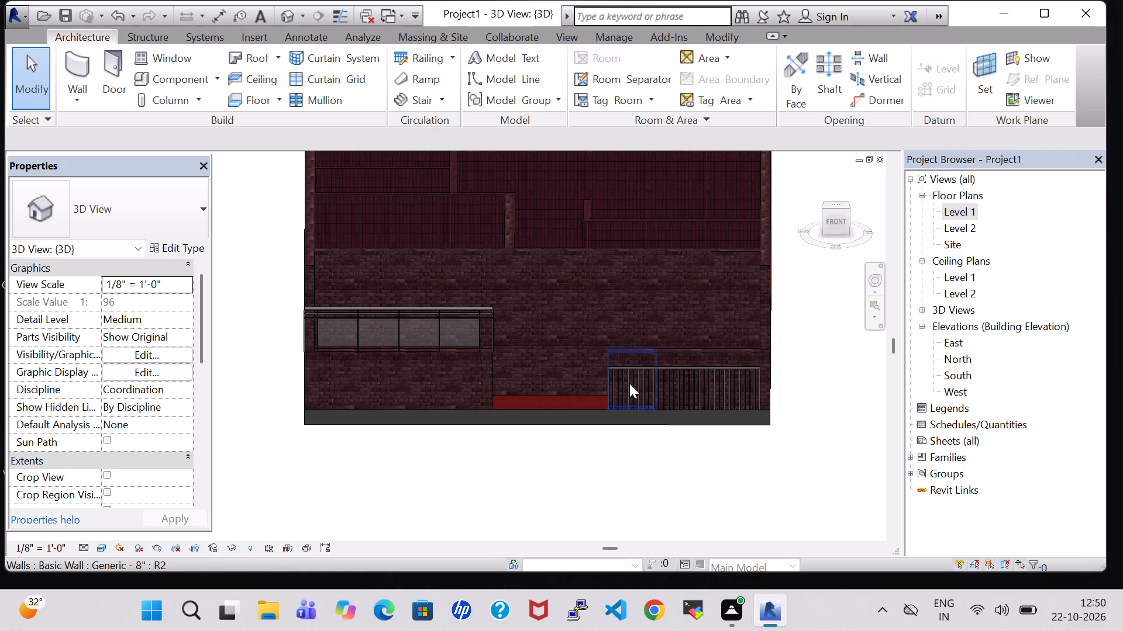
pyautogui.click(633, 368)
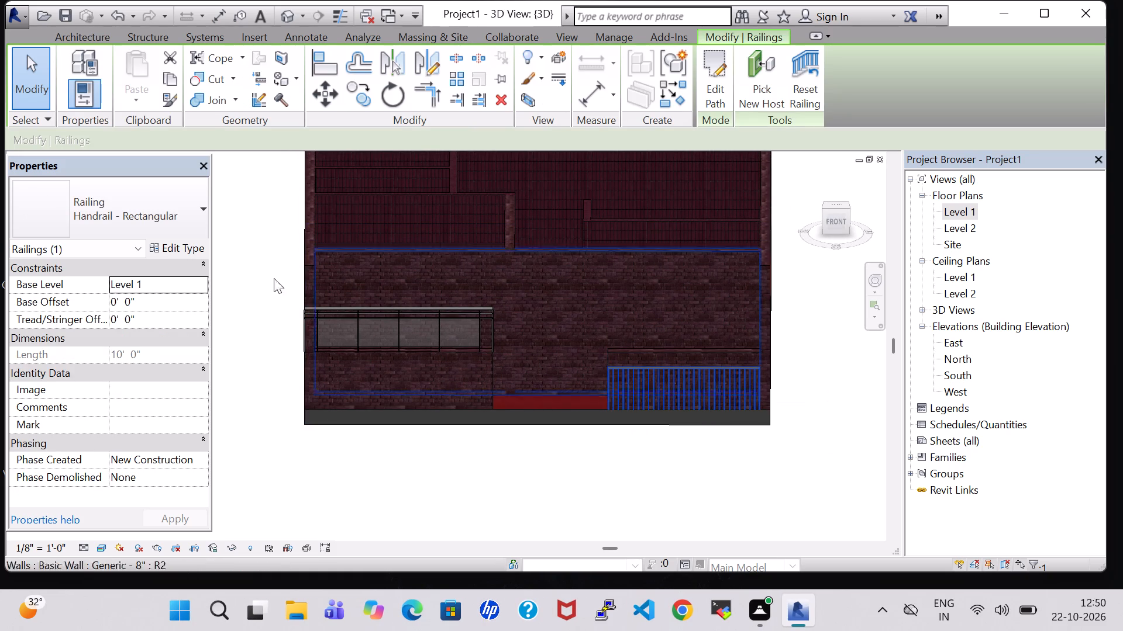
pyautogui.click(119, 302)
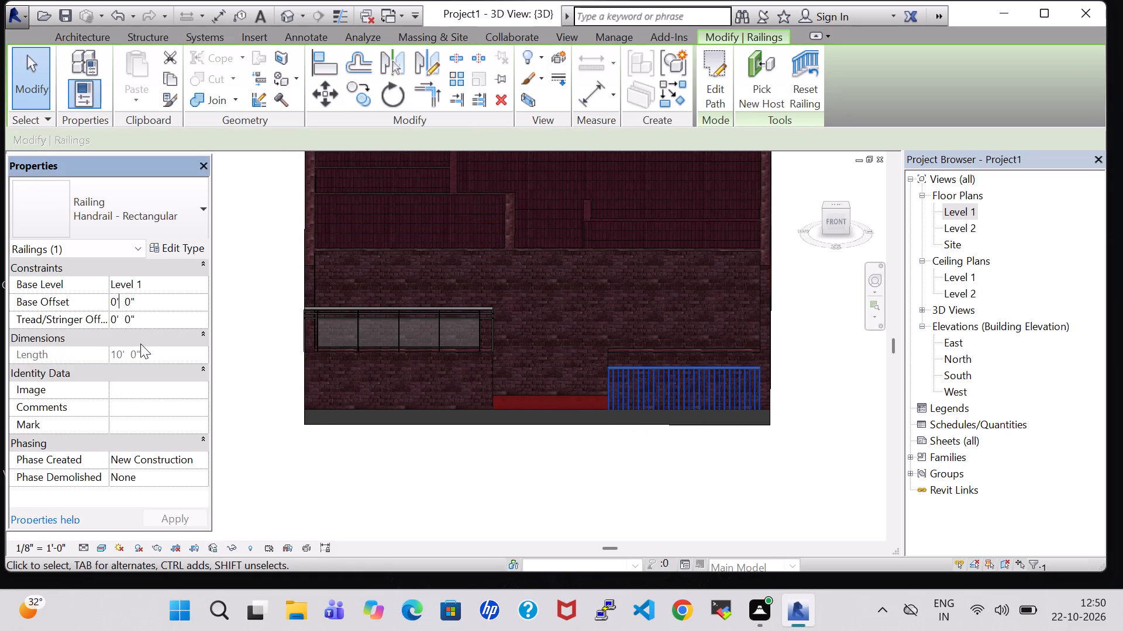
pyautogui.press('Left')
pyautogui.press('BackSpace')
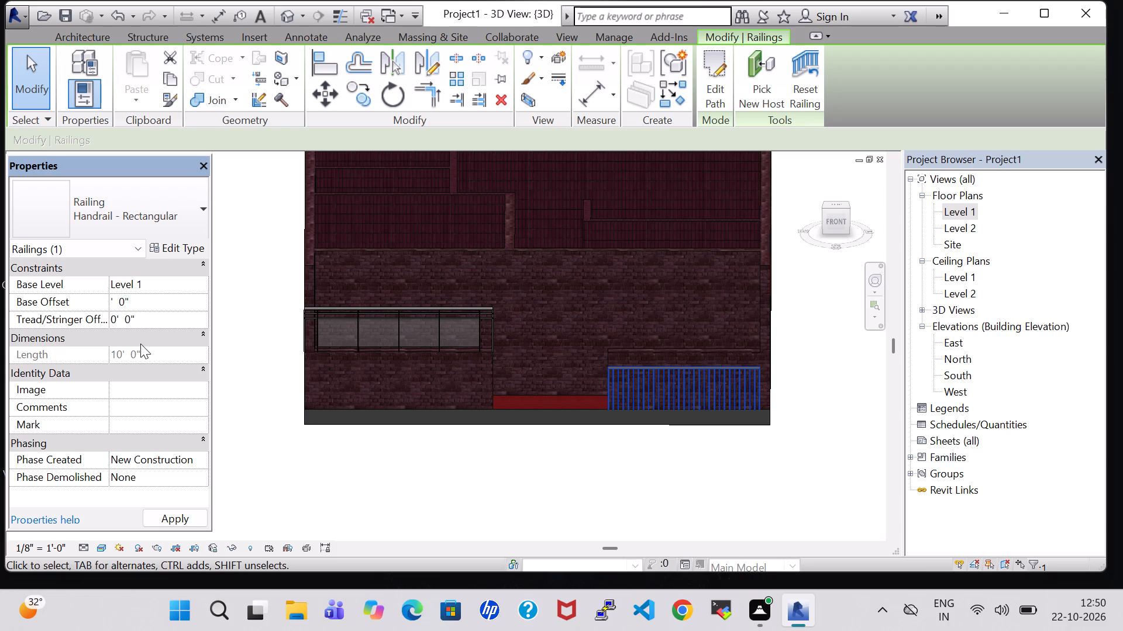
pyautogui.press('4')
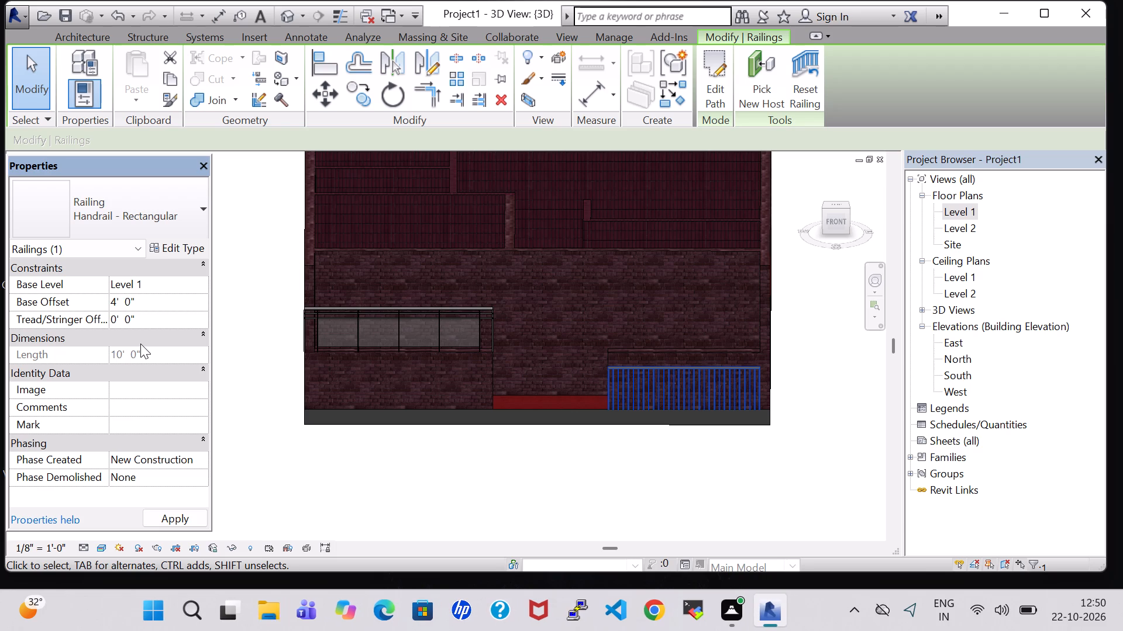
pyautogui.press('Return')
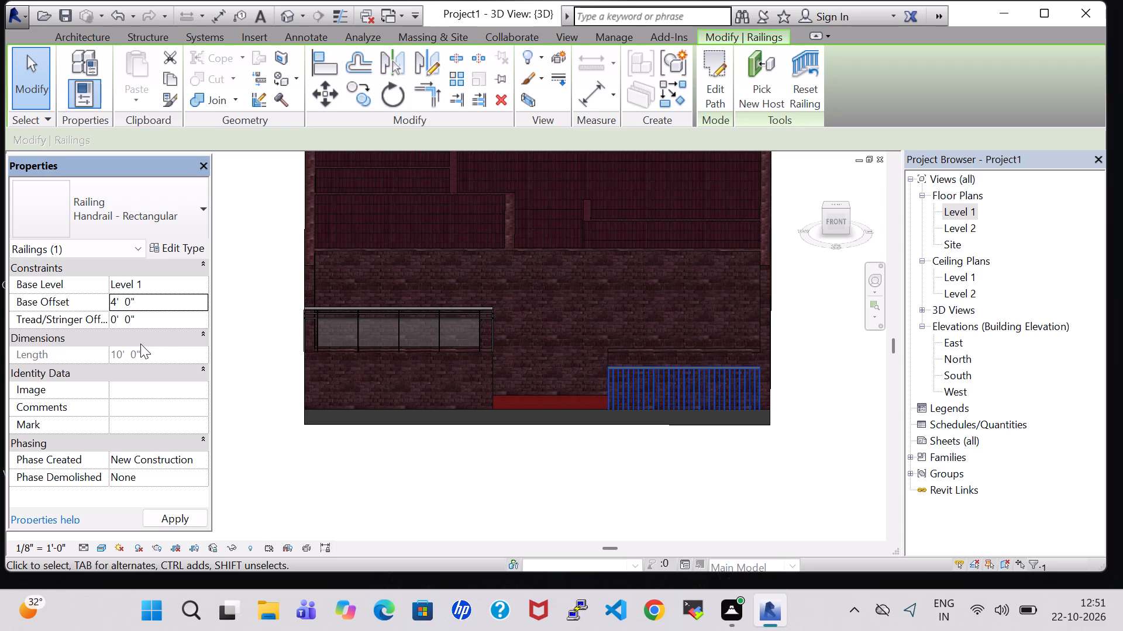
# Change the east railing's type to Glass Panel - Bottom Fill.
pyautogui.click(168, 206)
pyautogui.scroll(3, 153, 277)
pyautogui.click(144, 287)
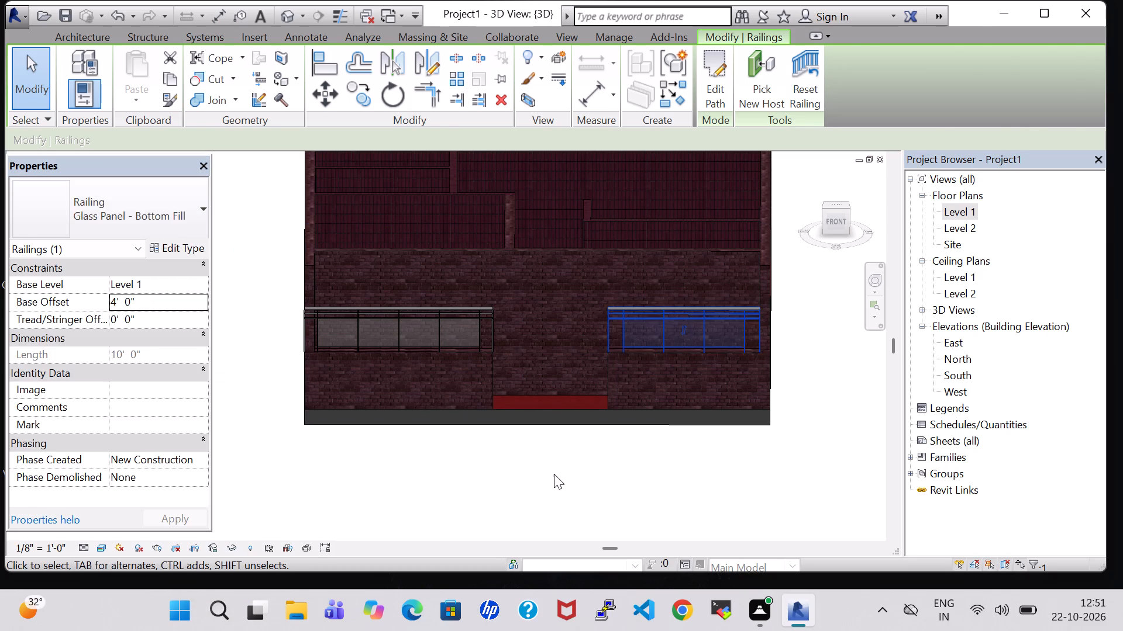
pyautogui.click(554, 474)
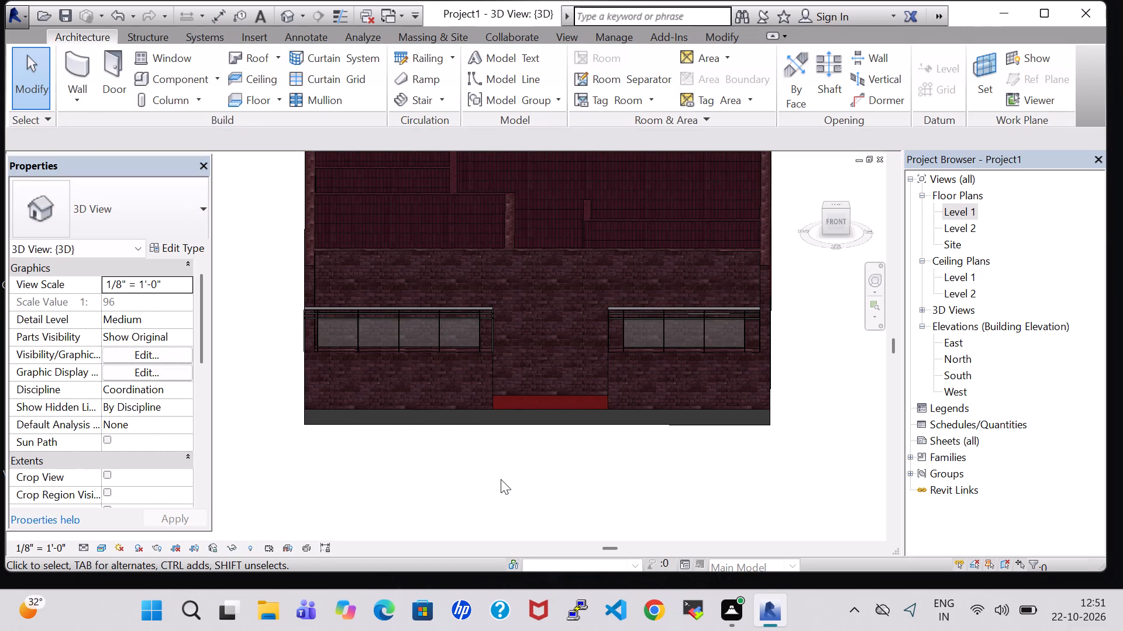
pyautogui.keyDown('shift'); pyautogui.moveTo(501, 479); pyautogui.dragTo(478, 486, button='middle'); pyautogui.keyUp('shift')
# On Level 1, draw Generic - 8" walls extending the west low wall 1'-1" east, then about 3'-4" north to the building's south wall.
pyautogui.doubleClick(962, 207)
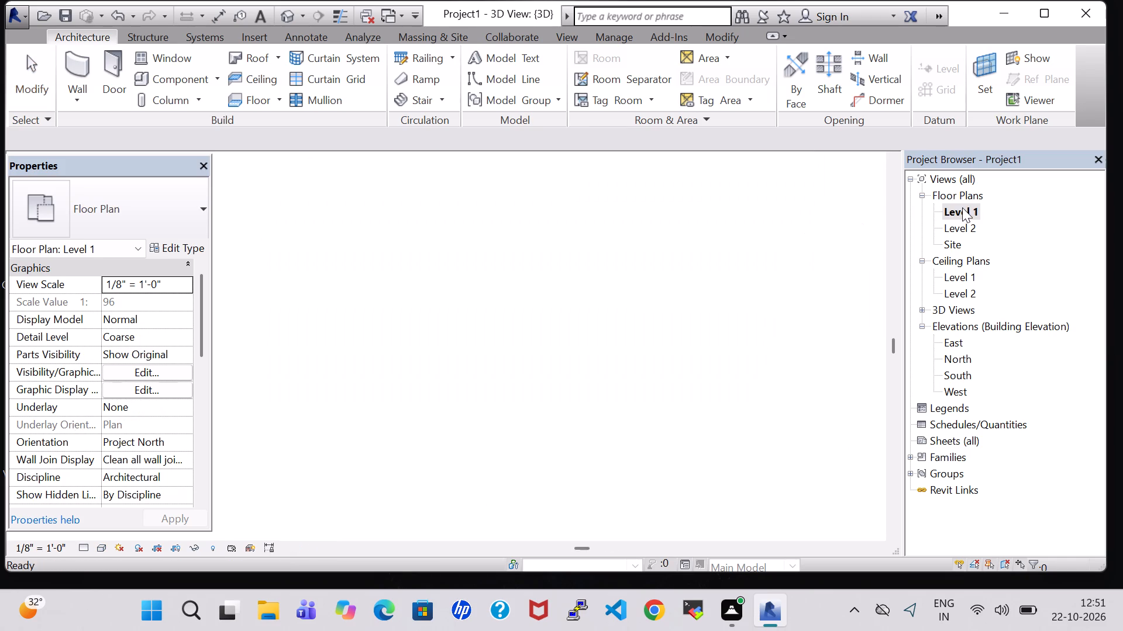
pyautogui.scroll(-3, 745, 372)
pyautogui.moveTo(432, 486); pyautogui.dragTo(548, 488, button='middle')
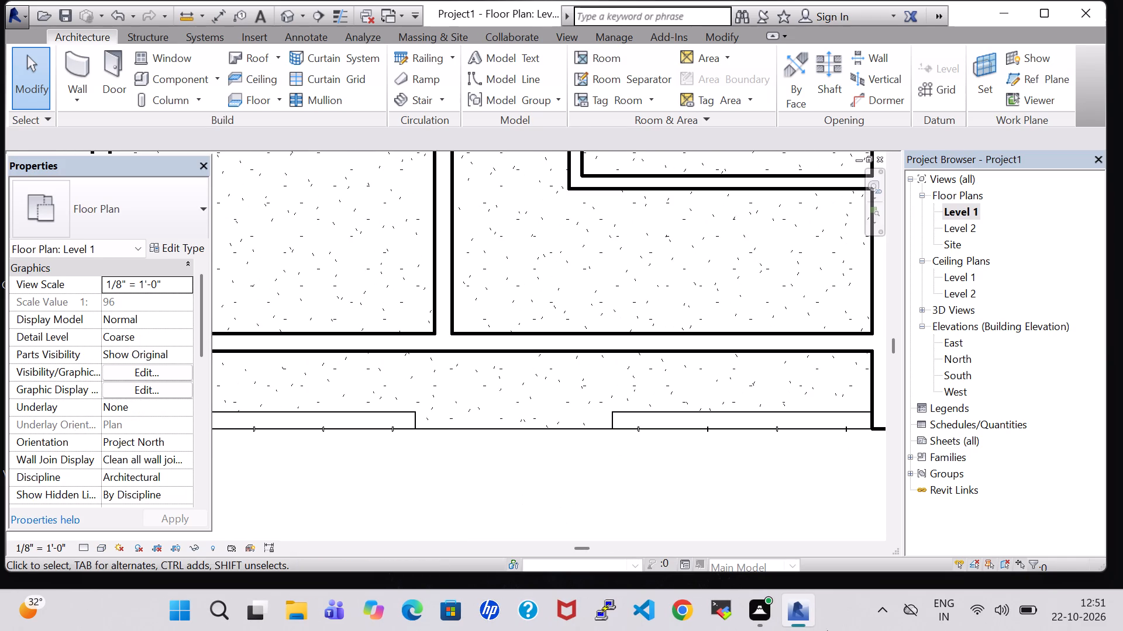
pyautogui.click(79, 53)
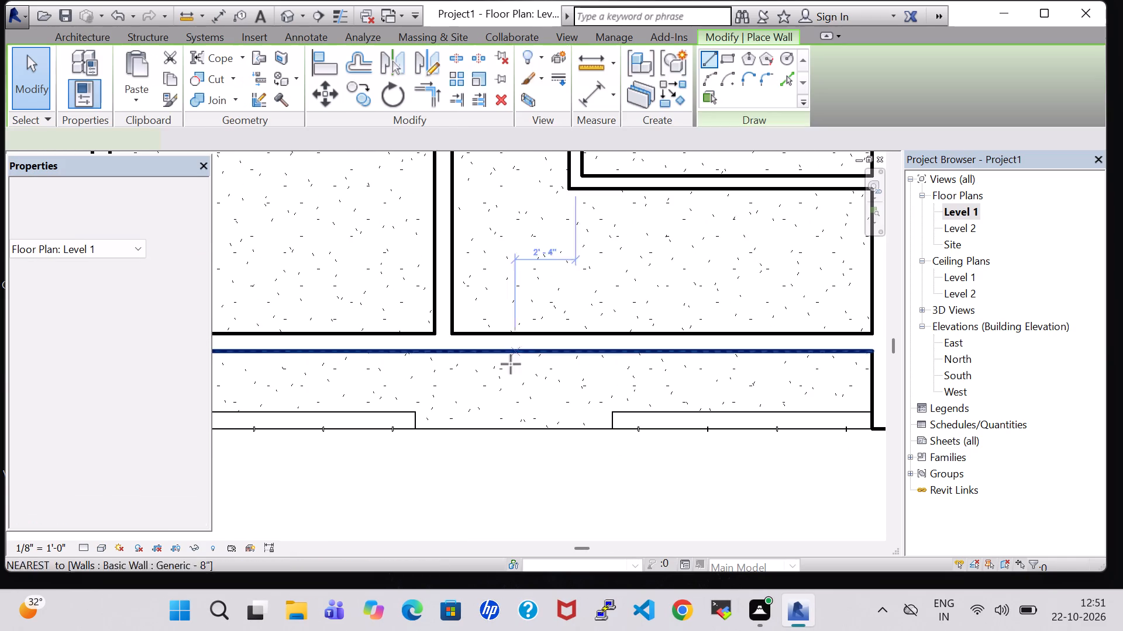
pyautogui.click(414, 422)
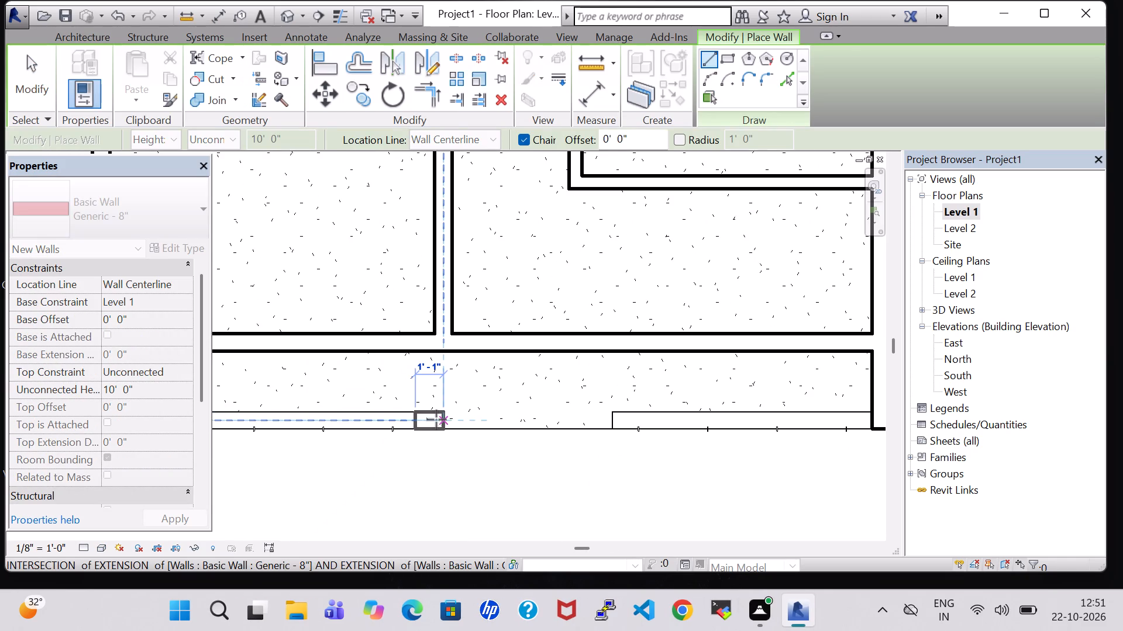
pyautogui.click(442, 419)
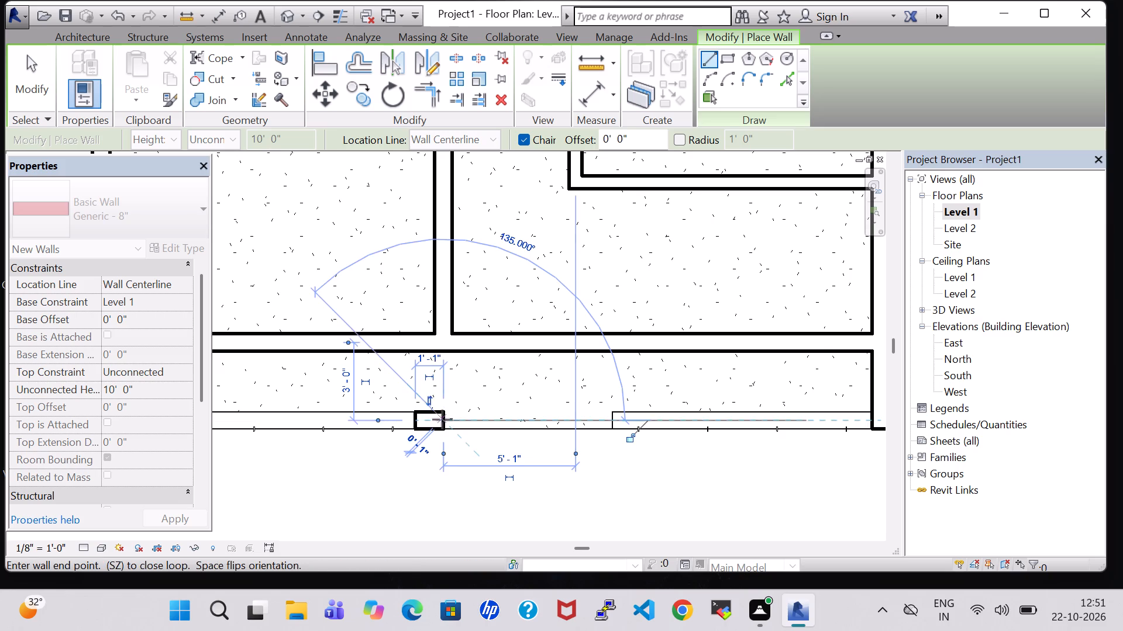
pyautogui.click(443, 329)
pyautogui.press('Escape')
pyautogui.press('Escape')
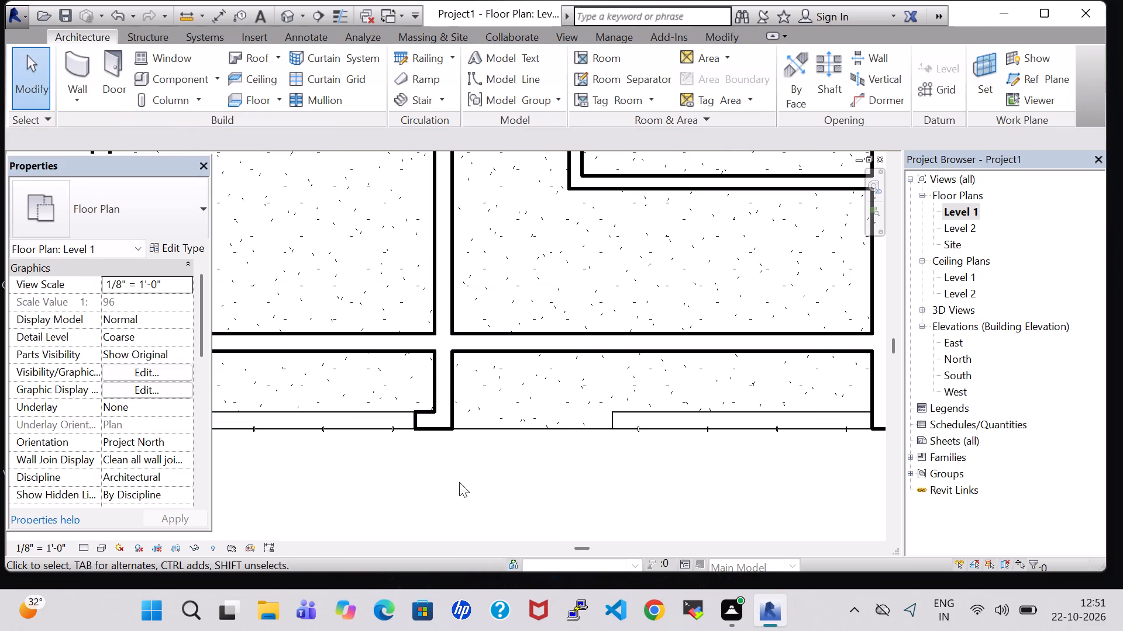
# Set the unconnected height of the short extension at the west low wall's east end to 4'.
pyautogui.click(434, 421)
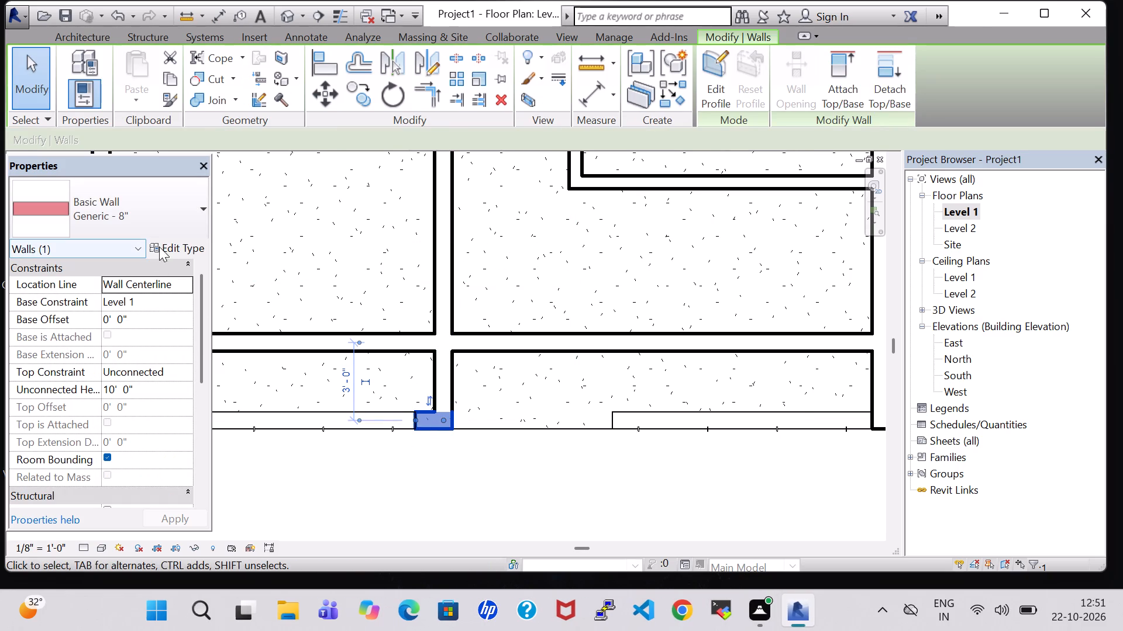
pyautogui.click(116, 389)
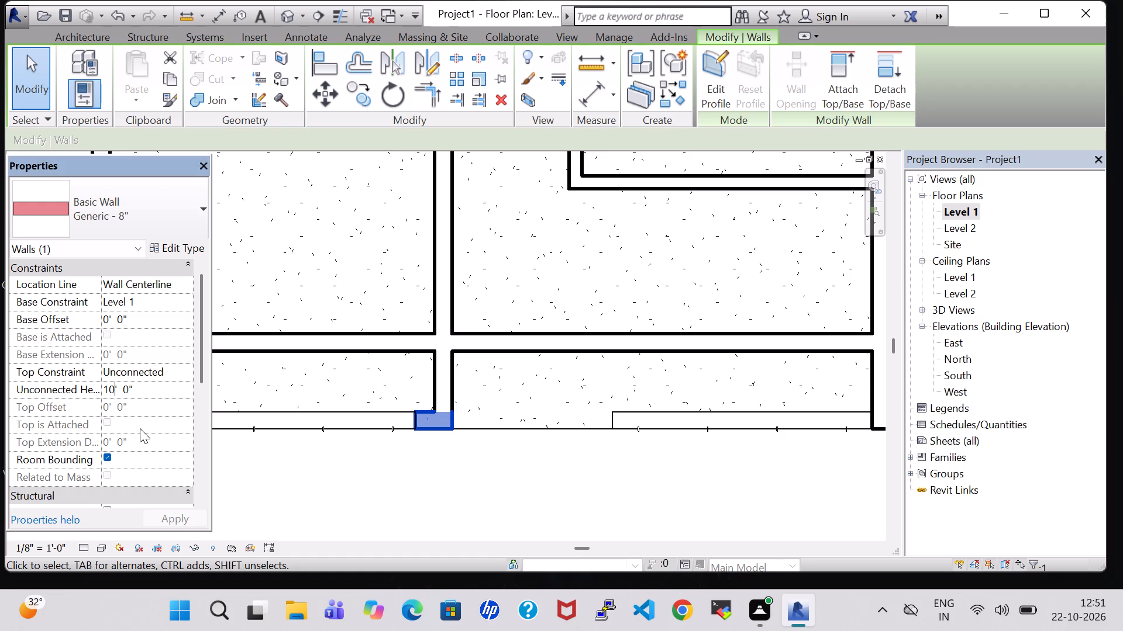
pyautogui.press('BackSpace')
pyautogui.press('BackSpace')
pyautogui.press('4')
pyautogui.press('Return')
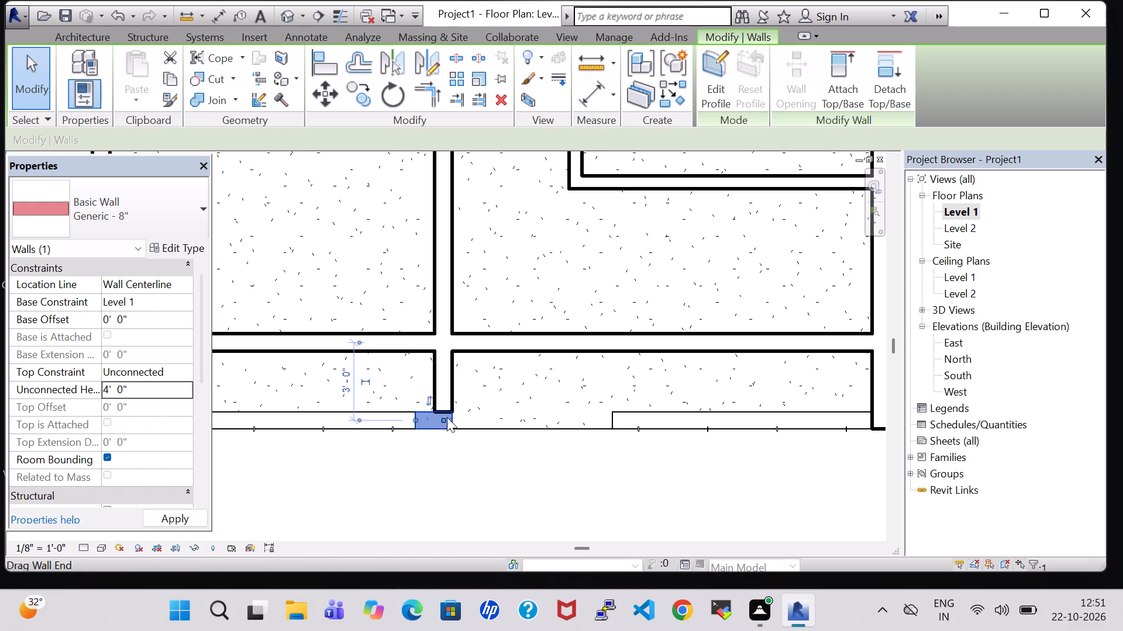
# Set the unconnected height of the new north-south return wall to 4'.
pyautogui.click(445, 387)
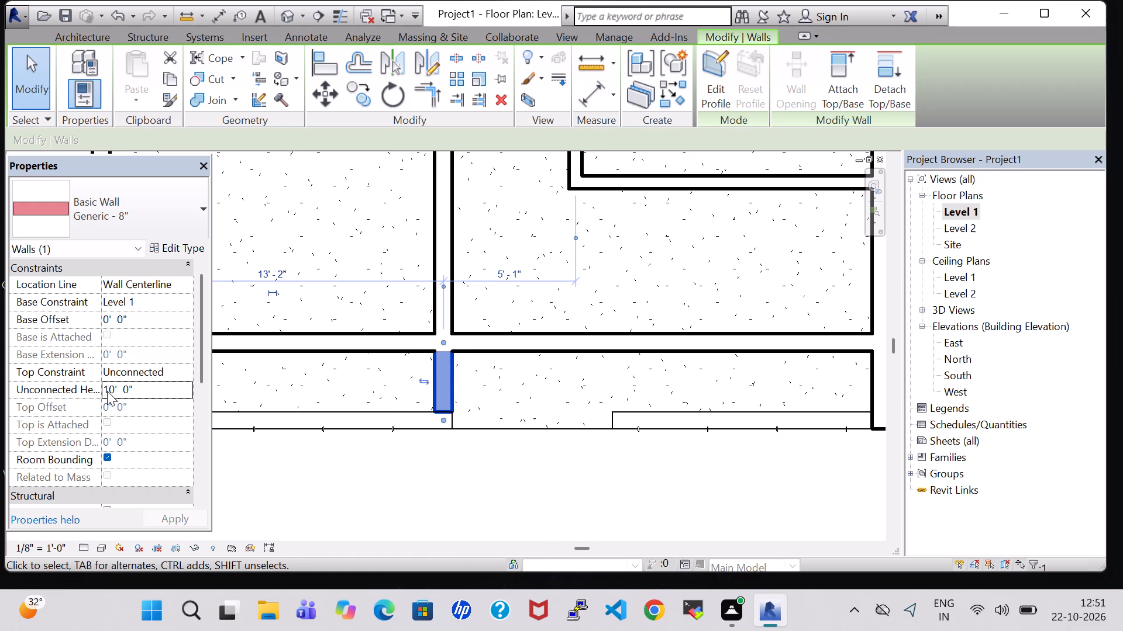
pyautogui.click(116, 391)
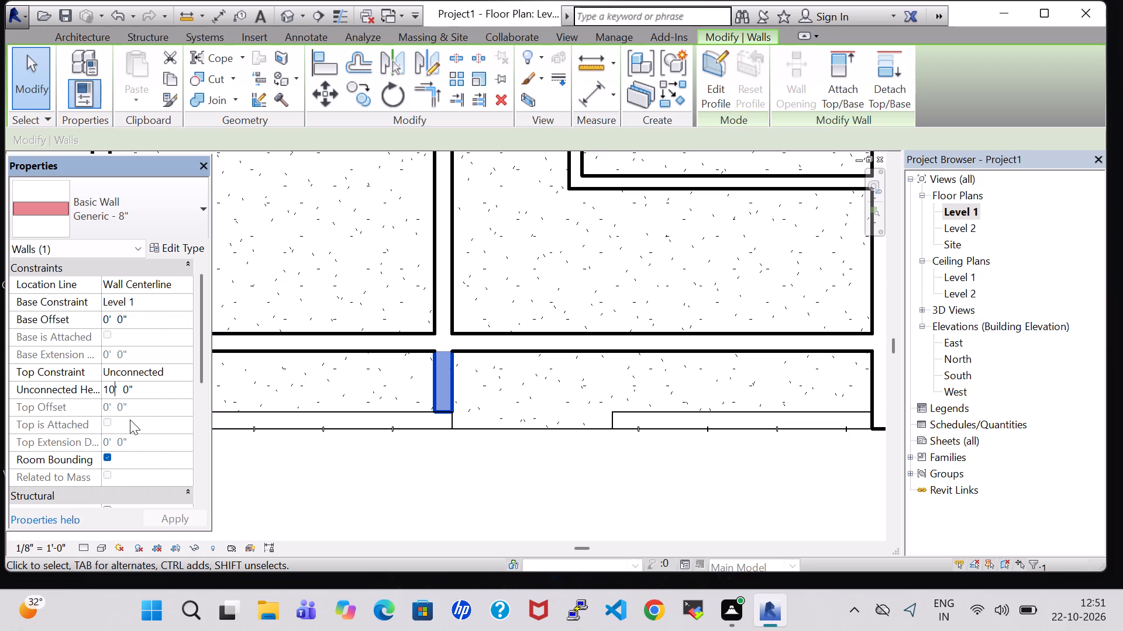
pyautogui.press('BackSpace')
pyautogui.press('BackSpace')
pyautogui.press('4')
pyautogui.press('Return')
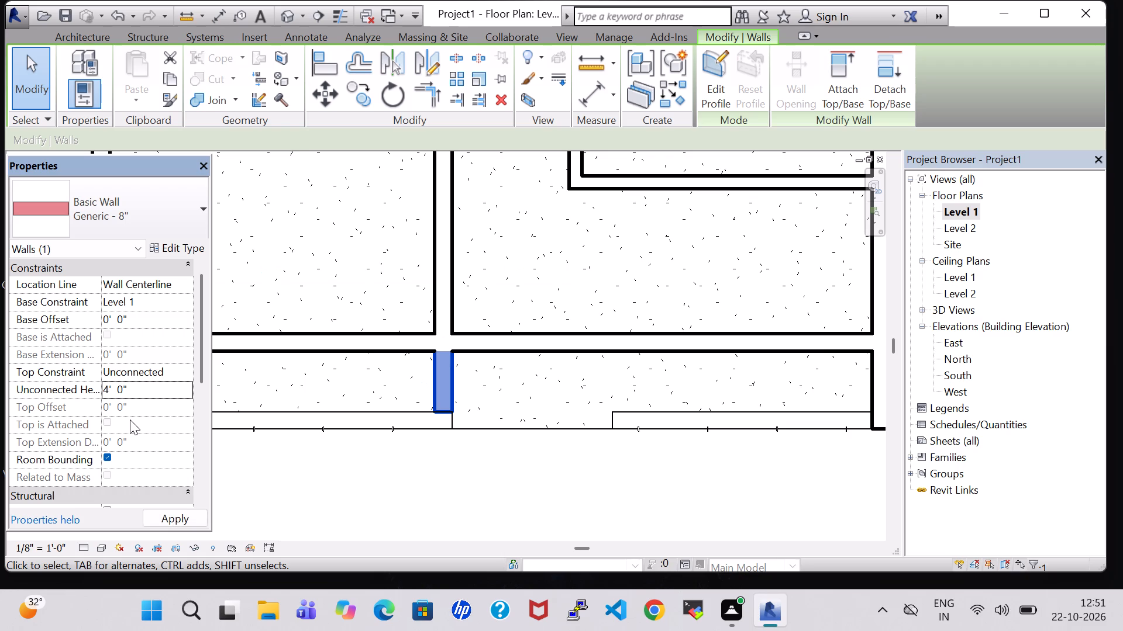
pyautogui.click(630, 471)
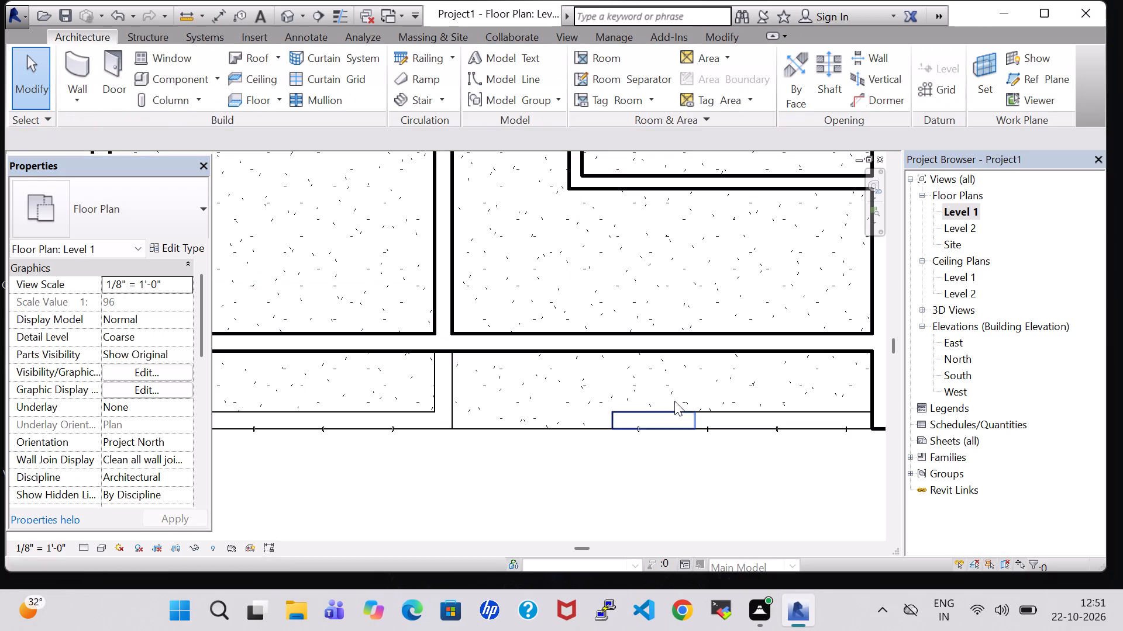
# Delete both segments of the east low south wall and the glass panel railing along it.
pyautogui.click(652, 411)
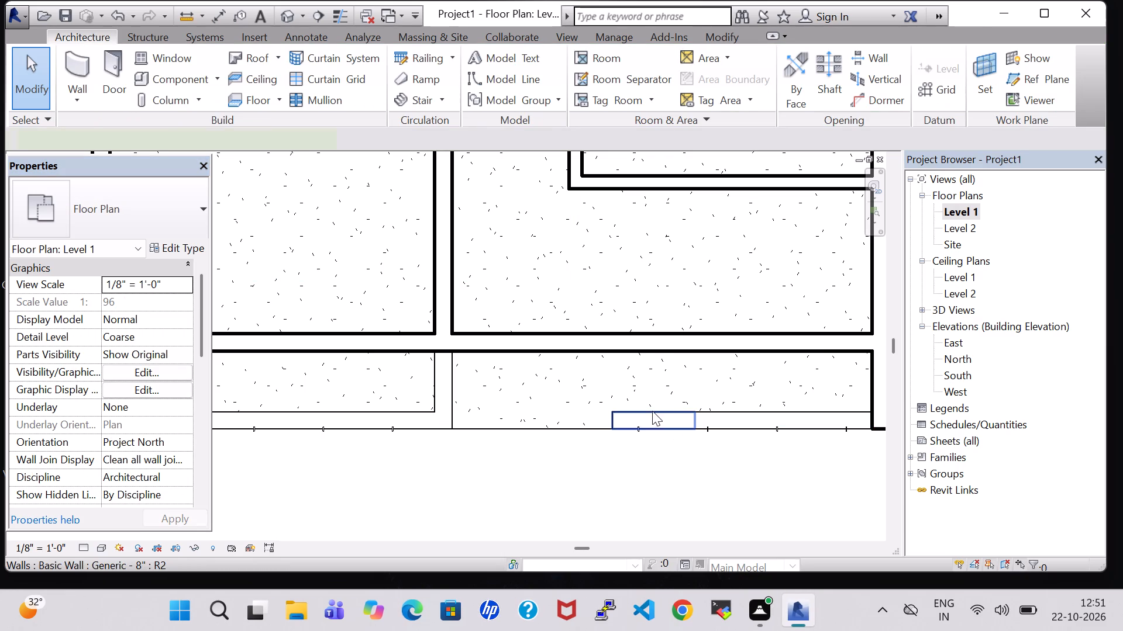
pyautogui.press('Delete')
pyautogui.click(797, 415)
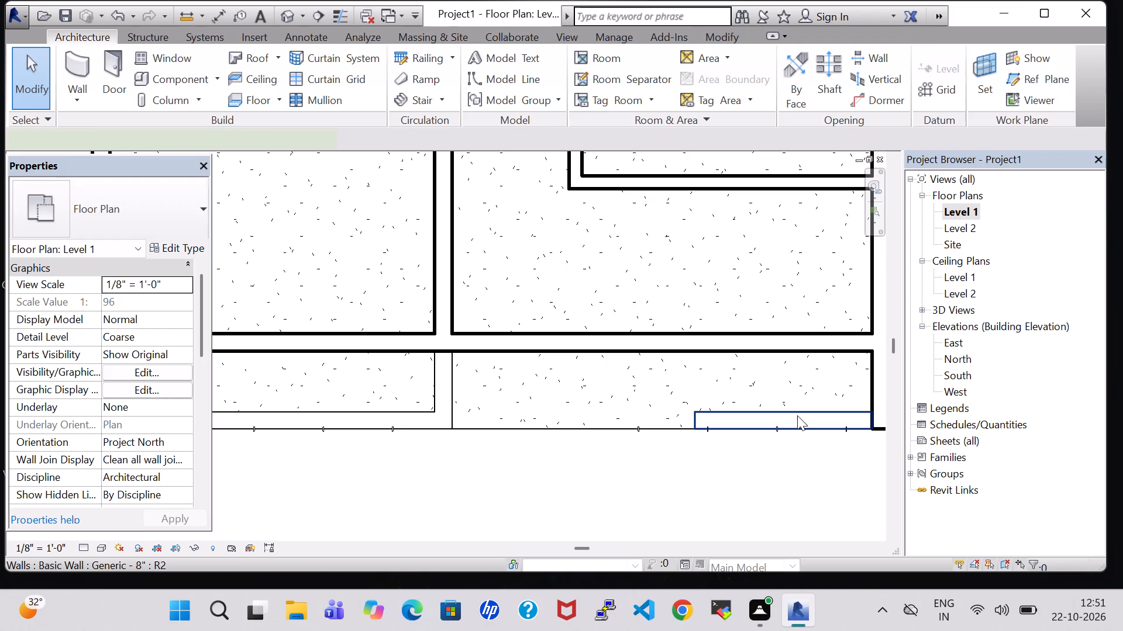
pyautogui.press('Delete')
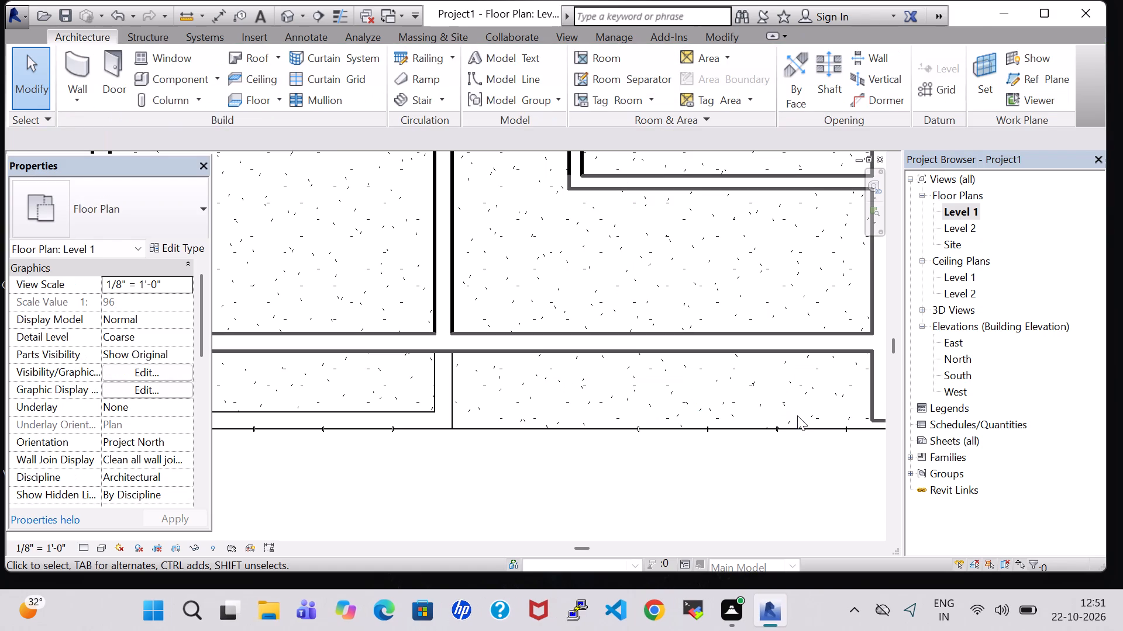
pyautogui.scroll(-4, 695, 367)
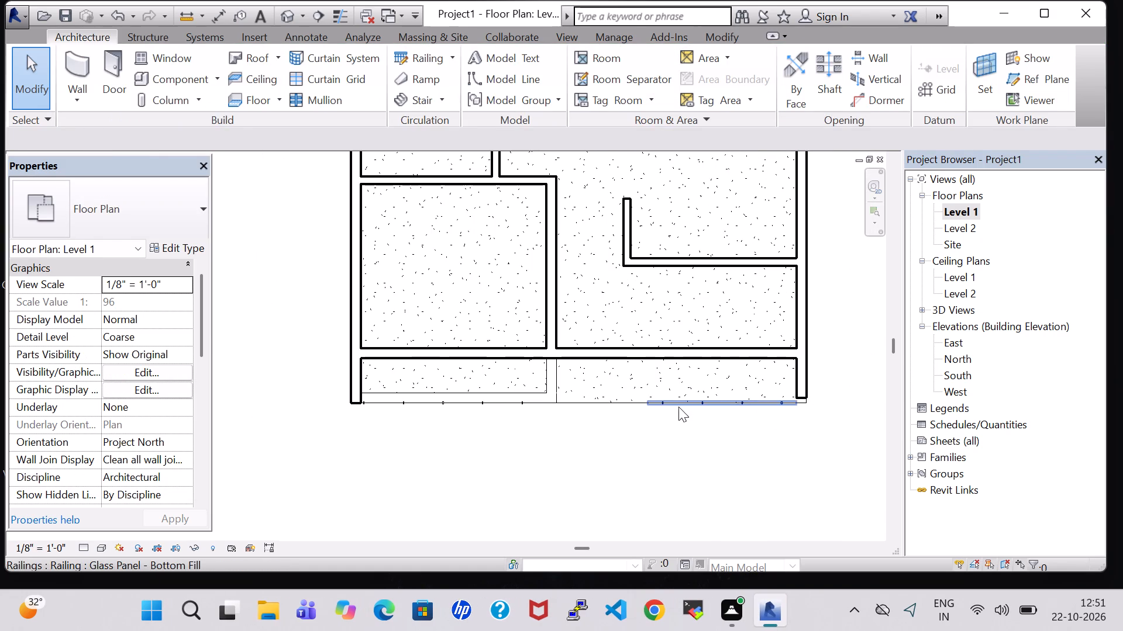
pyautogui.click(764, 401)
pyautogui.press('Delete')
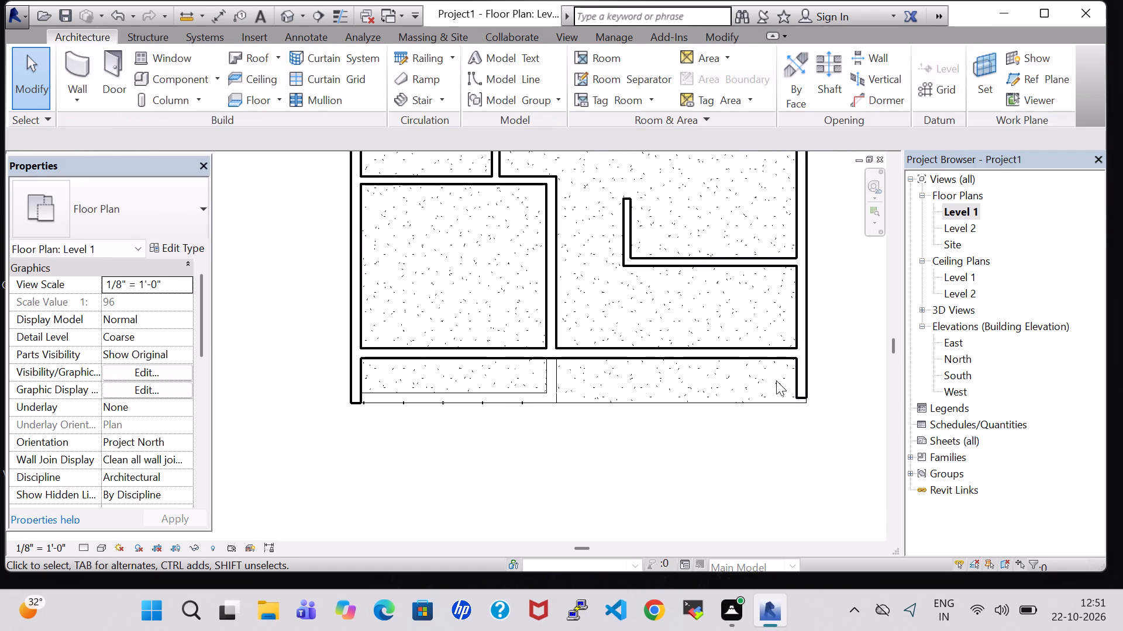
# Extend the east exterior wall's south end to the slab edge with a Generic - 8" wall about 3" long and view it in 3D.
pyautogui.scroll(4, 790, 394)
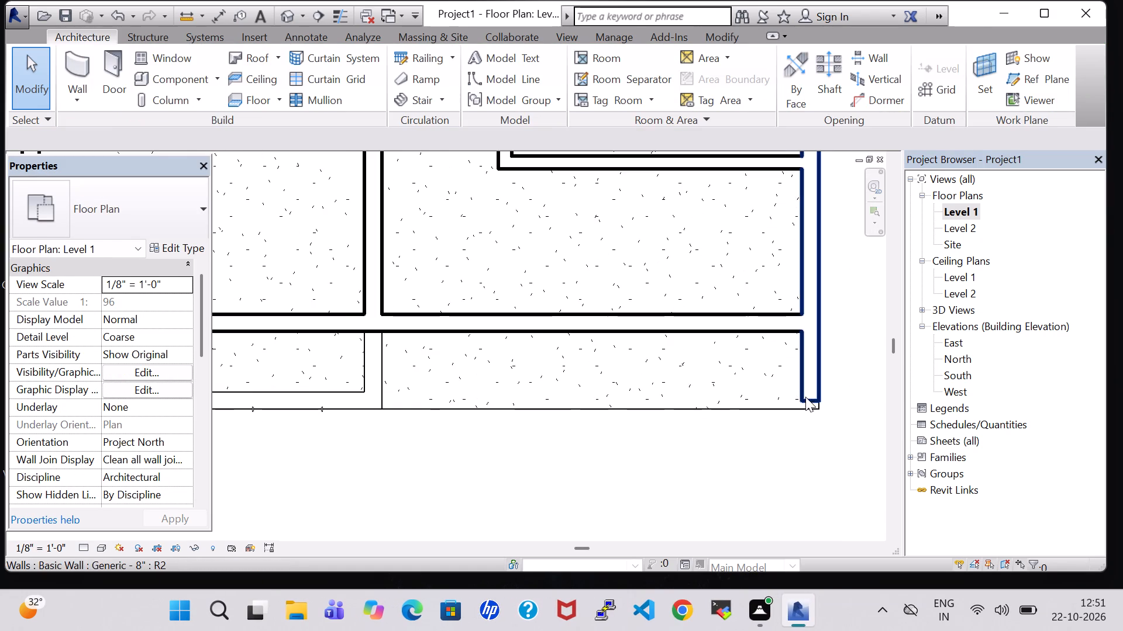
pyautogui.scroll(-2, 675, 324)
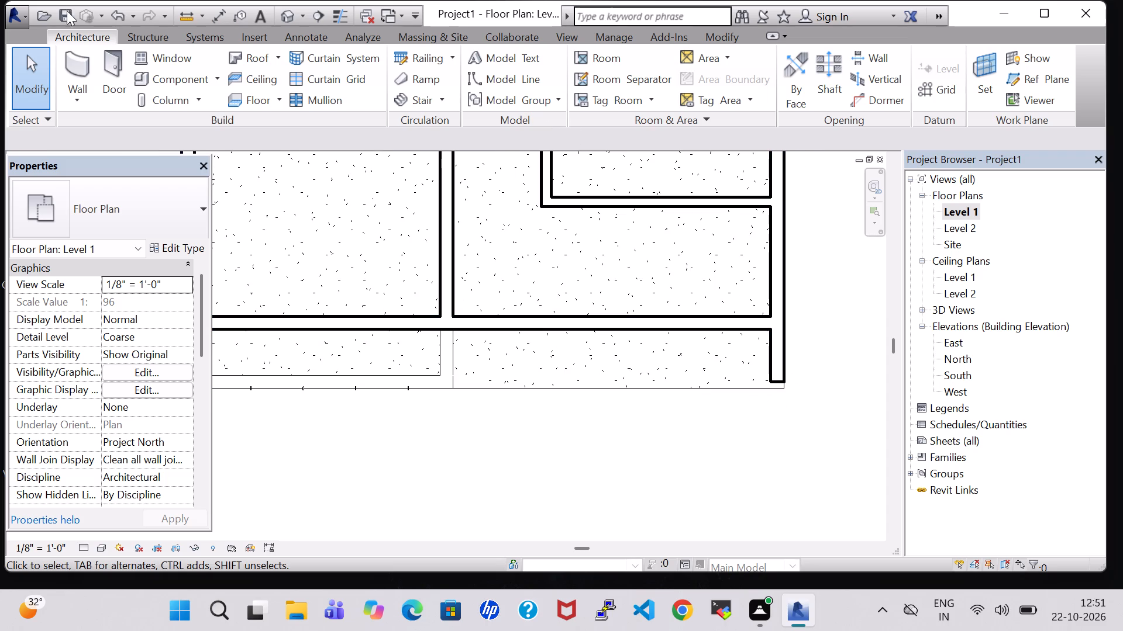
pyautogui.click(75, 60)
pyautogui.scroll(3, 732, 373)
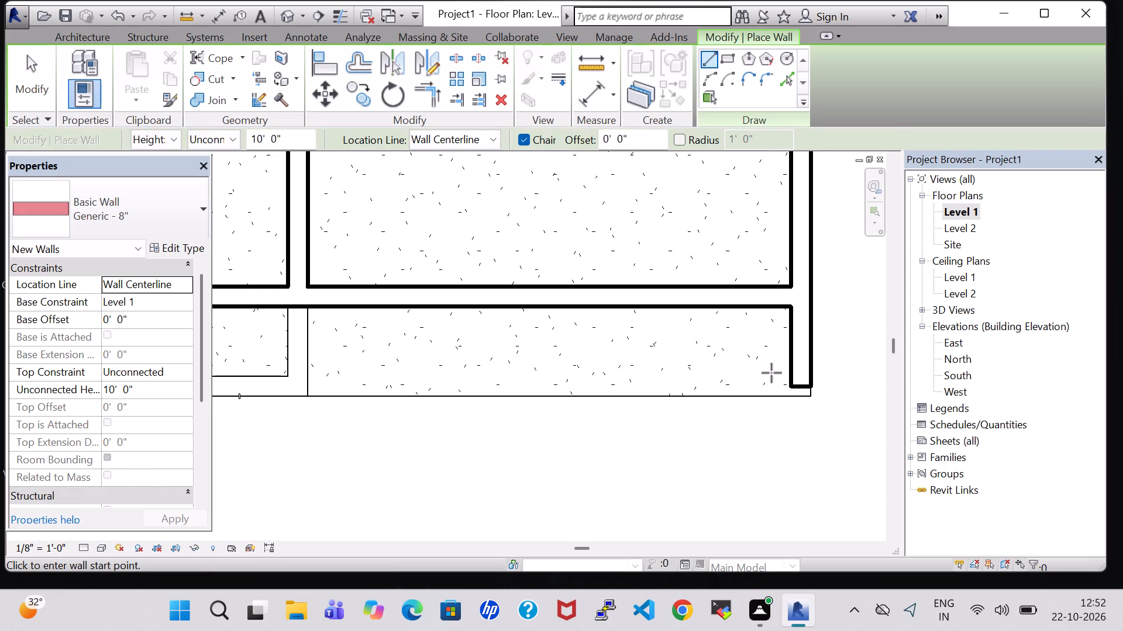
pyautogui.click(797, 385)
pyautogui.click(801, 393)
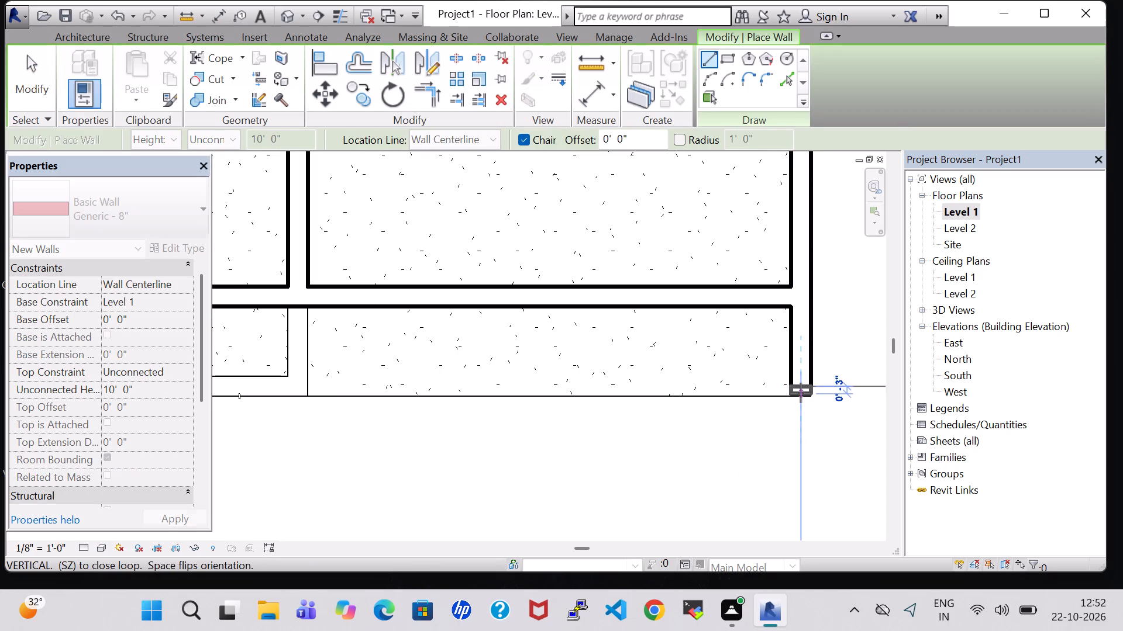
pyautogui.press('Escape')
pyautogui.scroll(-3, 531, 395)
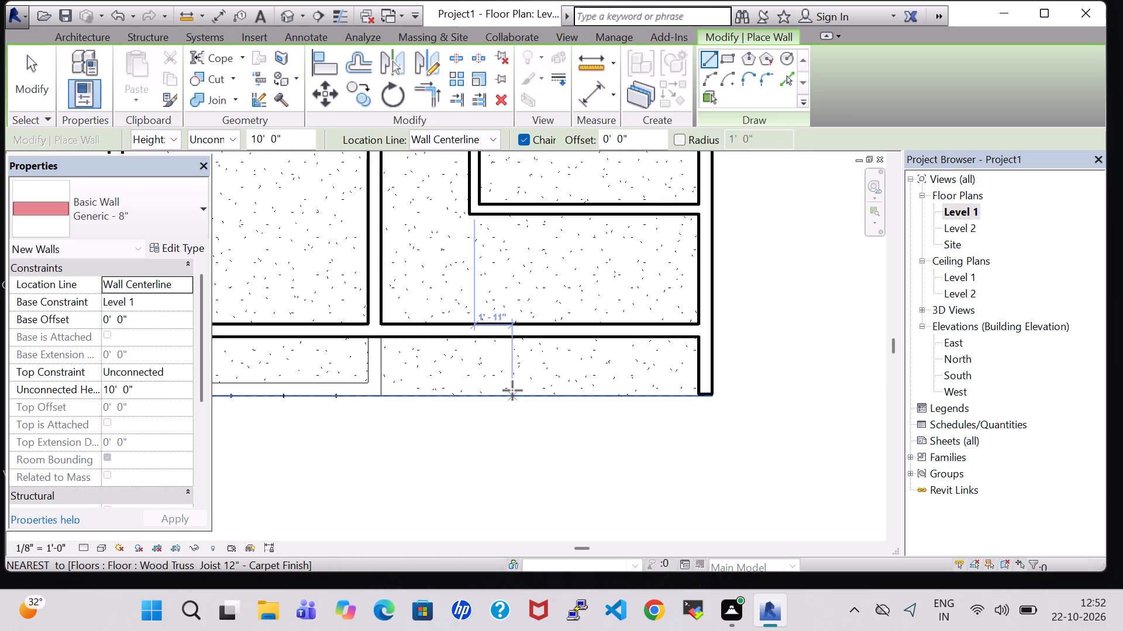
pyautogui.scroll(-3, 512, 390)
pyautogui.press('Escape')
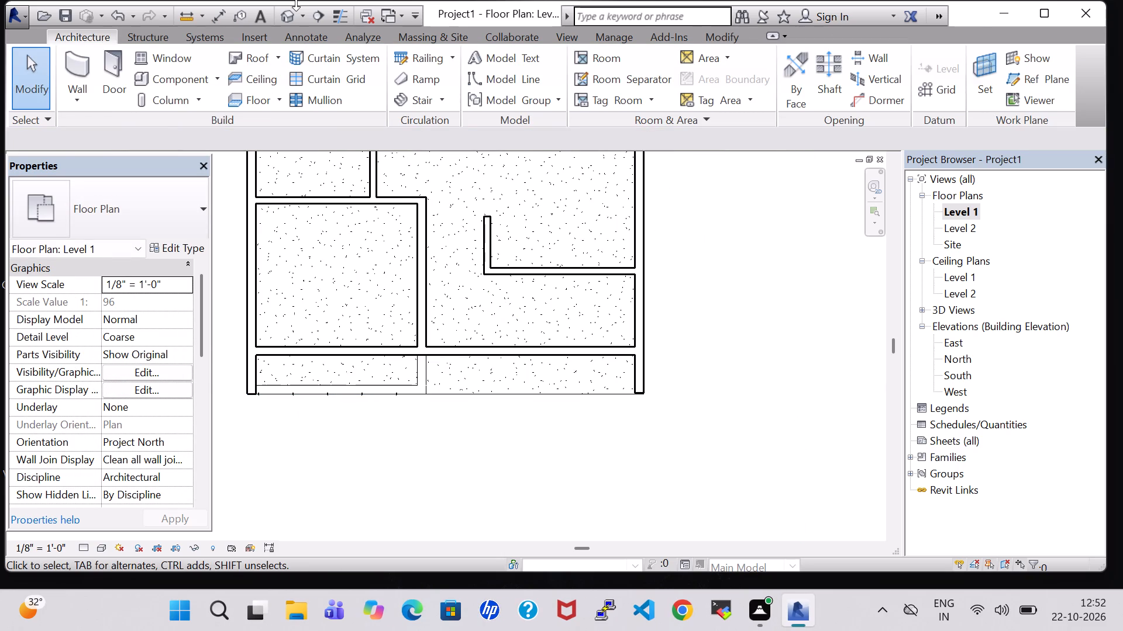
pyautogui.click(288, 18)
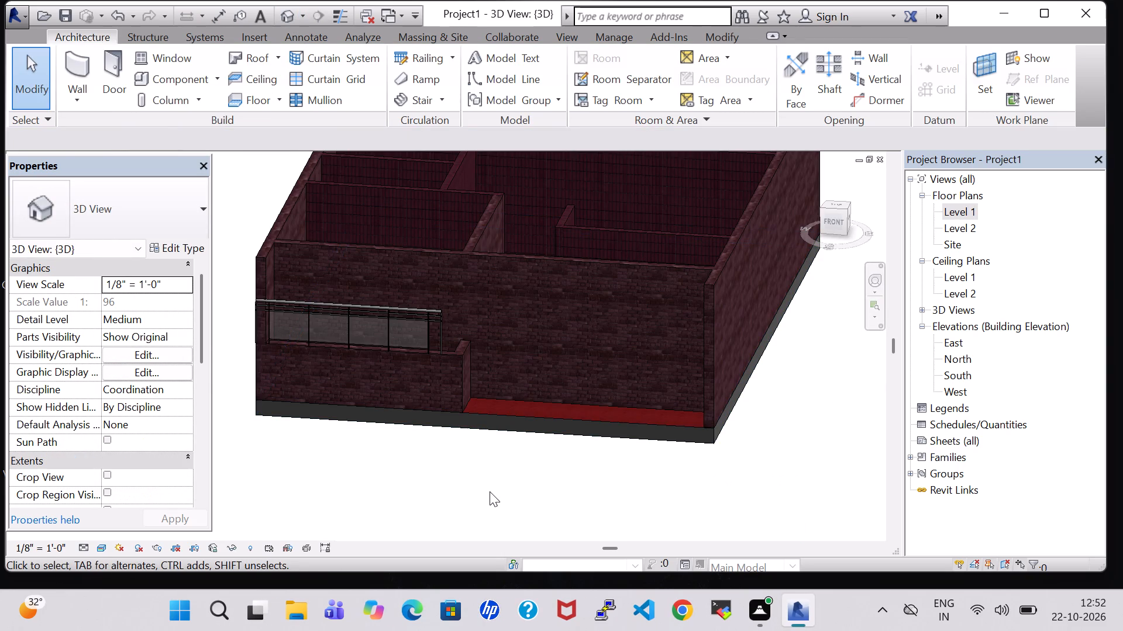
# Examine the south side of the building and the railed low-wall enclosure in 3D from several angles.
pyautogui.keyDown('shift'); pyautogui.moveTo(491, 492); pyautogui.dragTo(574, 495, button='middle'); pyautogui.keyUp('shift')
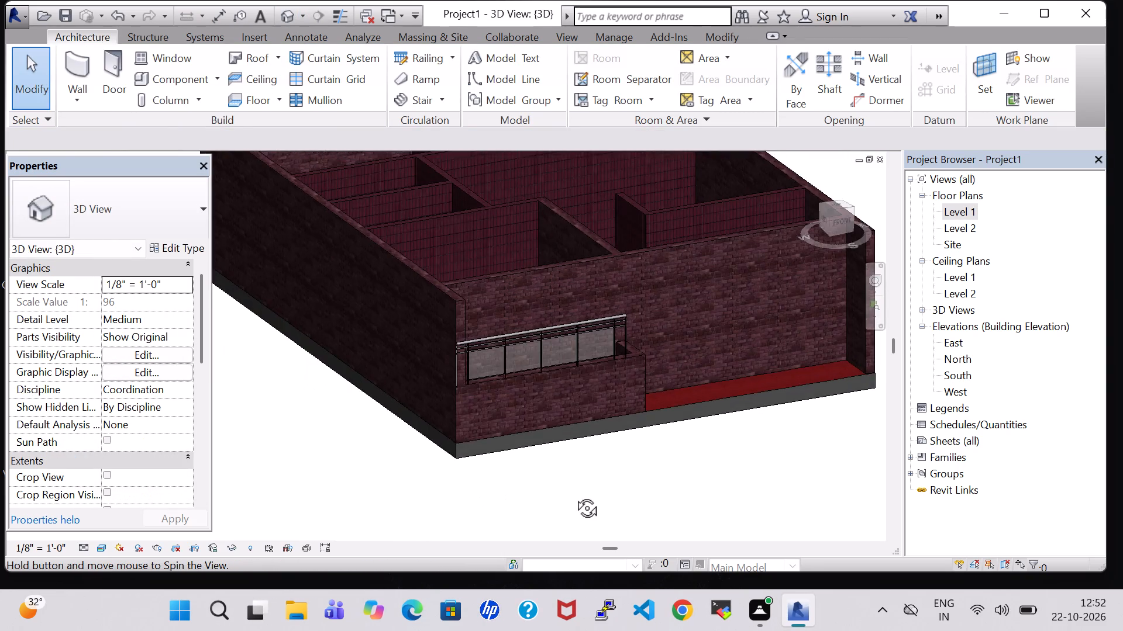
pyautogui.keyDown('shift'); pyautogui.moveTo(574, 495); pyautogui.dragTo(518, 490, button='middle'); pyautogui.keyUp('shift')
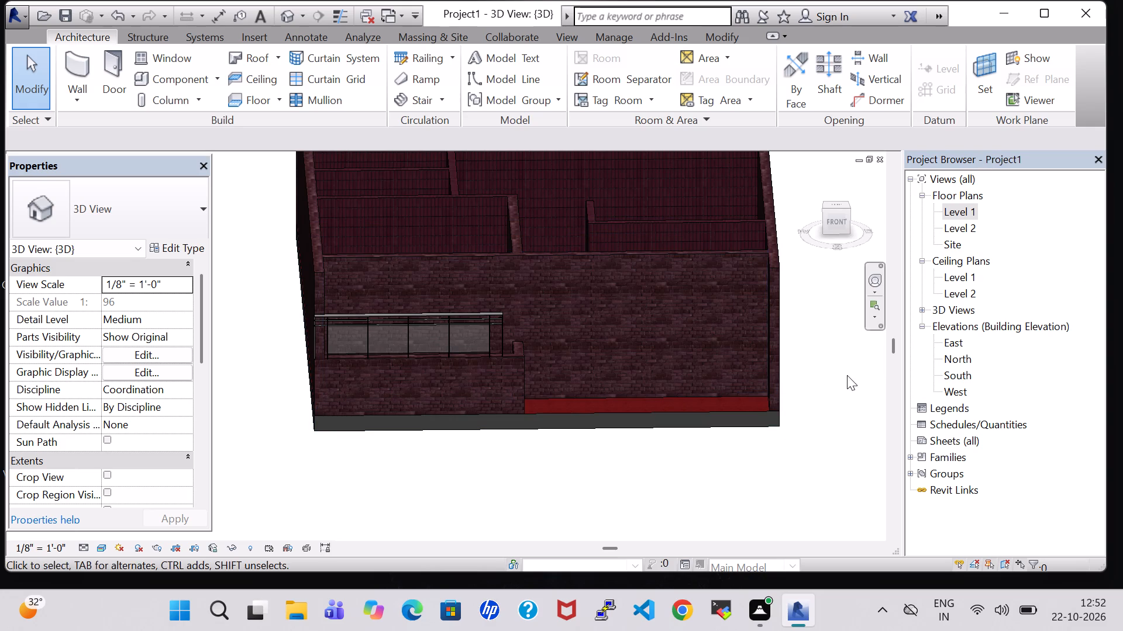
pyautogui.keyDown('shift'); pyautogui.middleClick(830, 370); pyautogui.keyUp('shift')
pyautogui.keyDown('shift'); pyautogui.moveTo(830, 370); pyautogui.dragTo(830, 380, button='middle'); pyautogui.keyUp('shift')
pyautogui.keyDown('shift'); pyautogui.middleClick(767, 320); pyautogui.keyUp('shift')
pyautogui.keyDown('shift'); pyautogui.moveTo(767, 320); pyautogui.dragTo(767, 352, button='middle'); pyautogui.keyUp('shift')
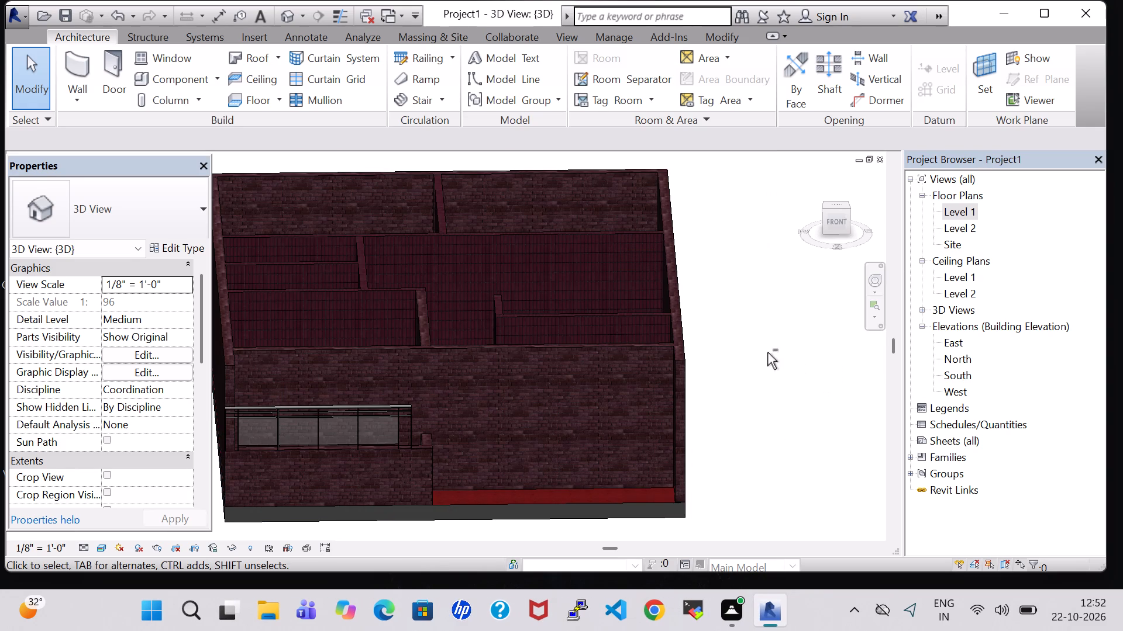
pyautogui.keyDown('shift'); pyautogui.moveTo(767, 352); pyautogui.dragTo(767, 394, button='middle'); pyautogui.keyUp('shift')
pyautogui.keyDown('shift'); pyautogui.moveTo(735, 321); pyautogui.dragTo(732, 401, button='middle'); pyautogui.keyUp('shift')
pyautogui.keyDown('shift'); pyautogui.scroll(-1, 735, 335); pyautogui.keyUp('shift')
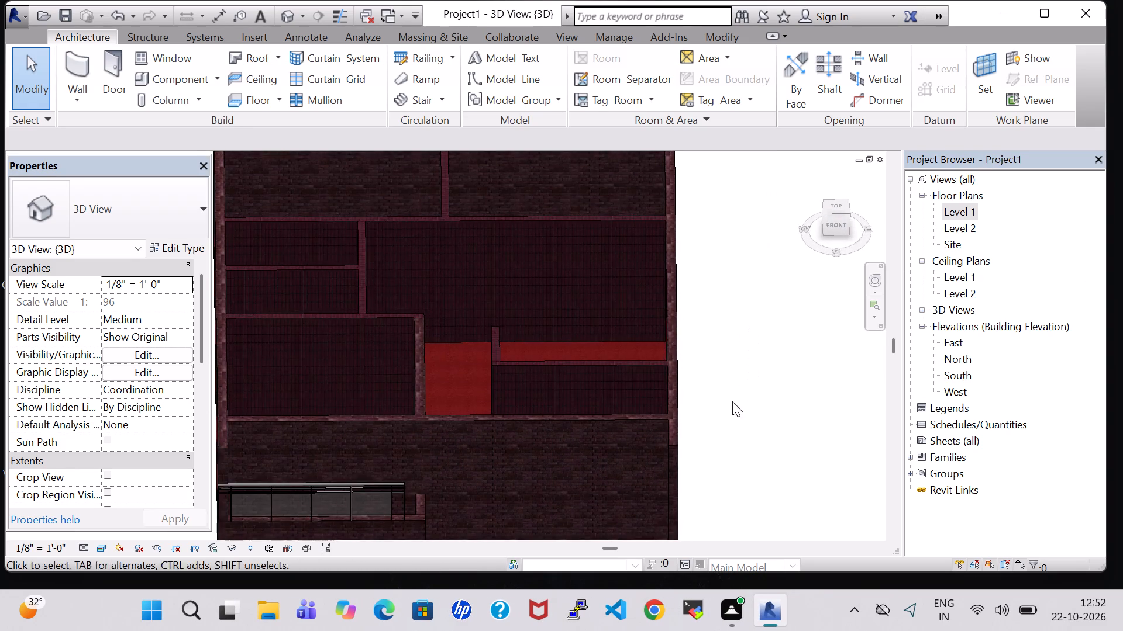
pyautogui.moveTo(732, 403); pyautogui.dragTo(731, 305, button='middle')
pyautogui.keyDown('shift'); pyautogui.moveTo(716, 320); pyautogui.dragTo(716, 348, button='middle'); pyautogui.keyUp('shift')
pyautogui.keyDown('shift'); pyautogui.scroll(-1, 716, 320); pyautogui.keyUp('shift')
pyautogui.keyDown('shift'); pyautogui.middleClick(716, 348); pyautogui.keyUp('shift')
# On Level 1, sketch a railing about 1'-5" long from the glass railing's east end to the low return wall's outer corner.
pyautogui.doubleClick(966, 216)
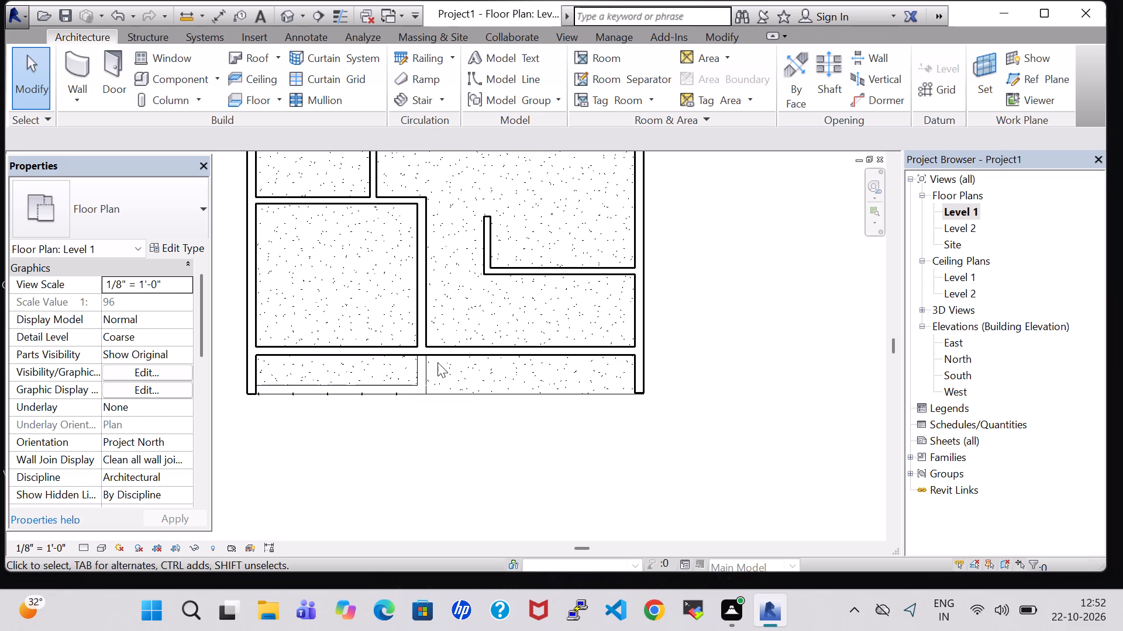
pyautogui.click(420, 365)
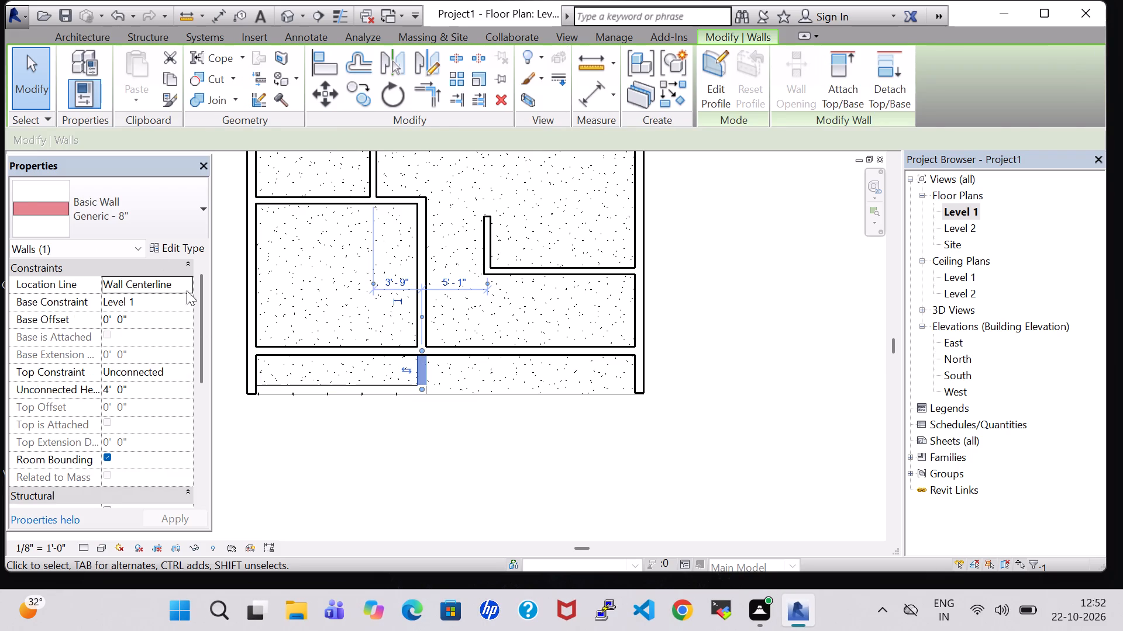
pyautogui.click(351, 446)
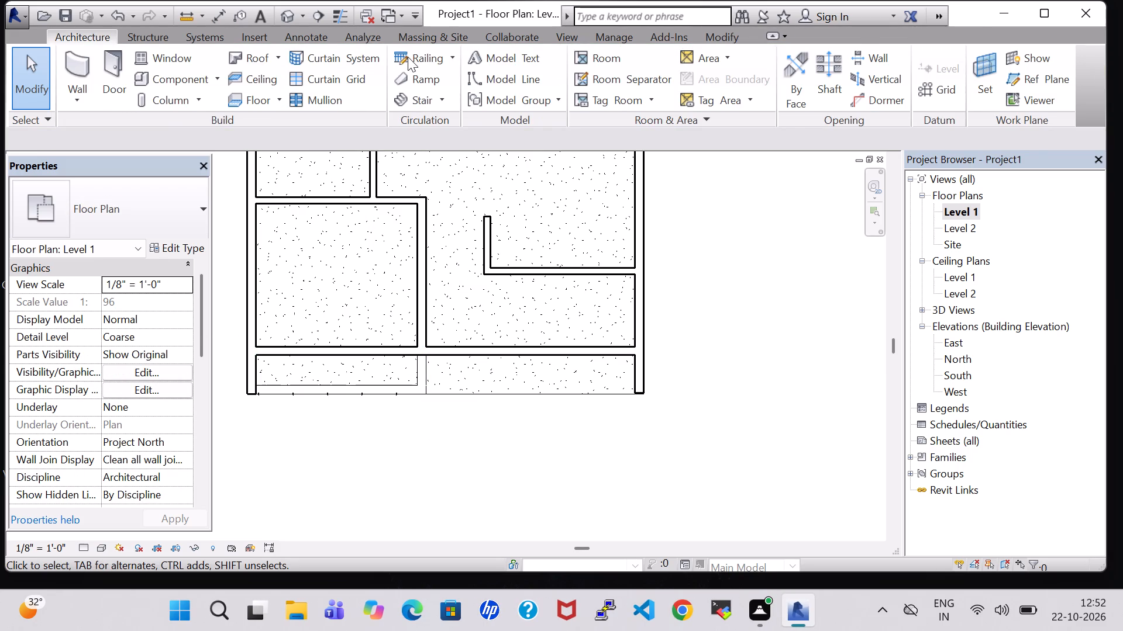
pyautogui.click(408, 57)
pyautogui.scroll(5, 407, 466)
pyautogui.scroll(2, 405, 397)
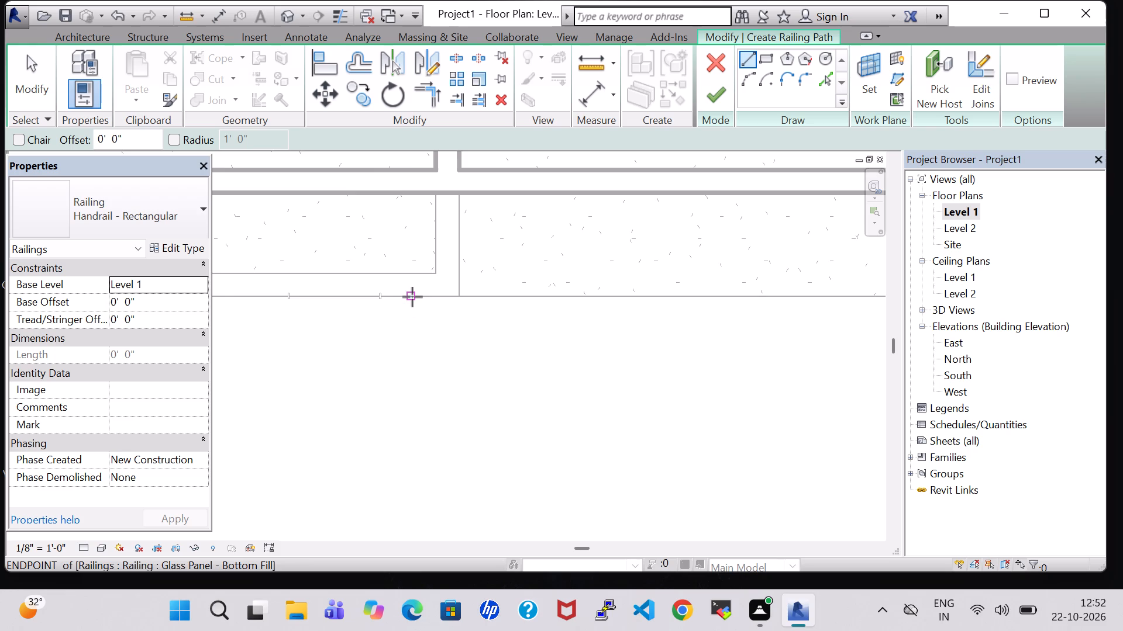
pyautogui.click(411, 298)
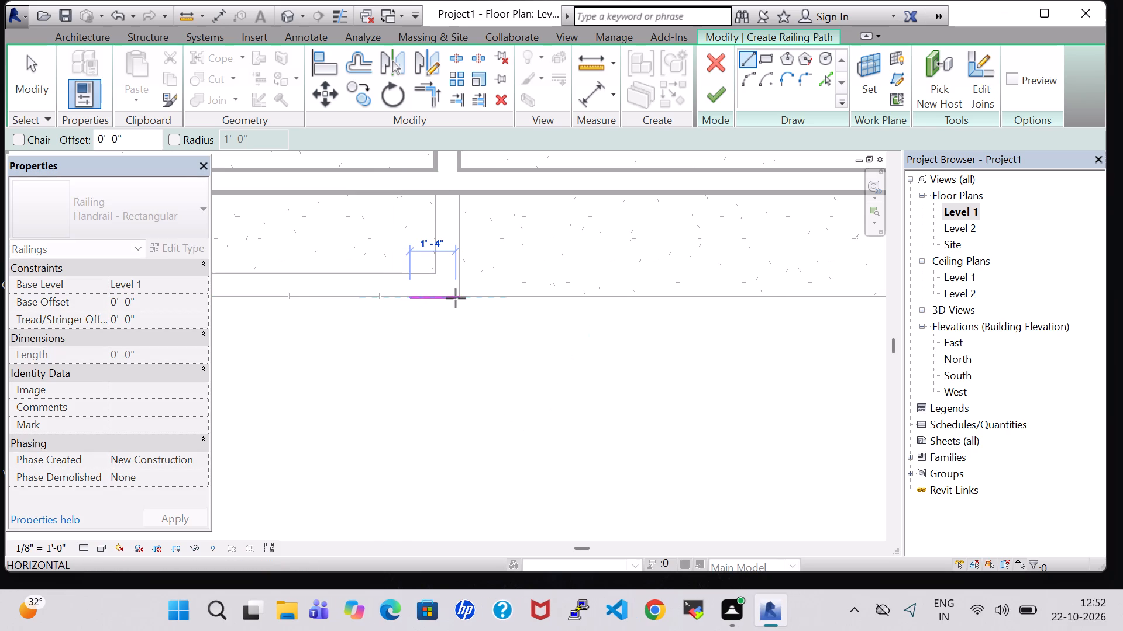
pyautogui.click(460, 298)
pyautogui.click(459, 199)
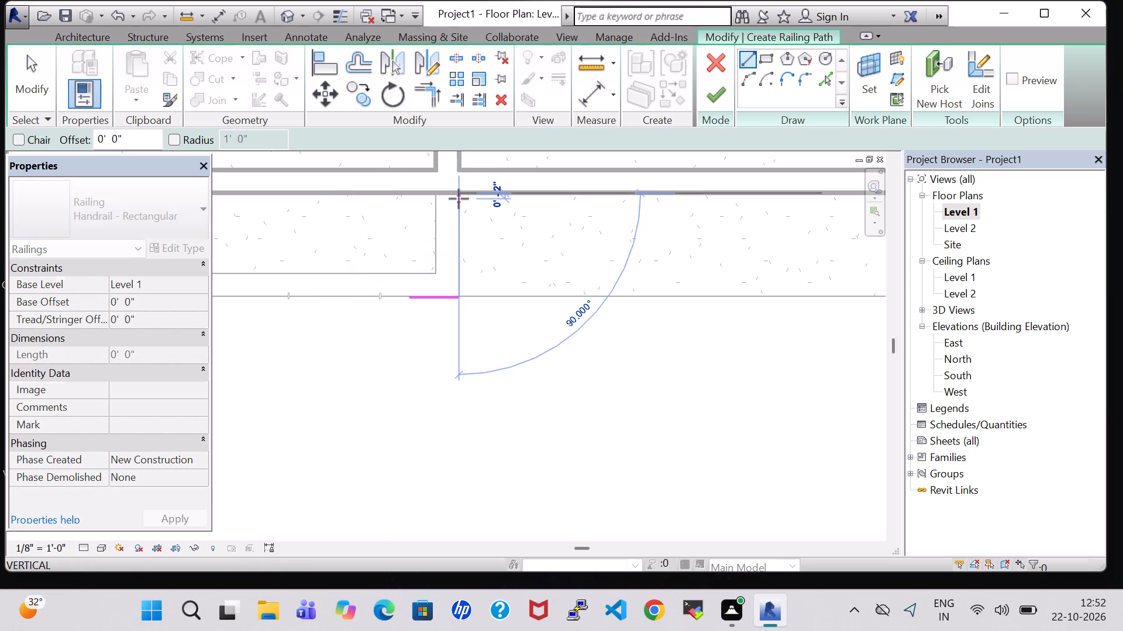
pyautogui.click(719, 89)
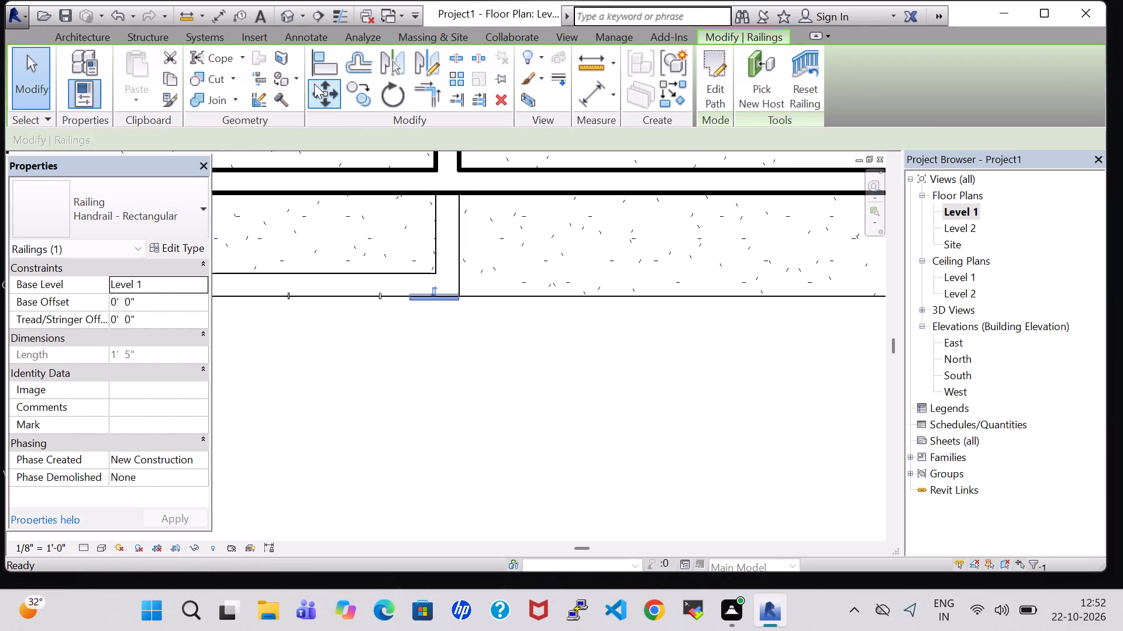
# In the 3D view, set the base offset of the short south railing at the enclosure's corner to 4'.
pyautogui.click(287, 12)
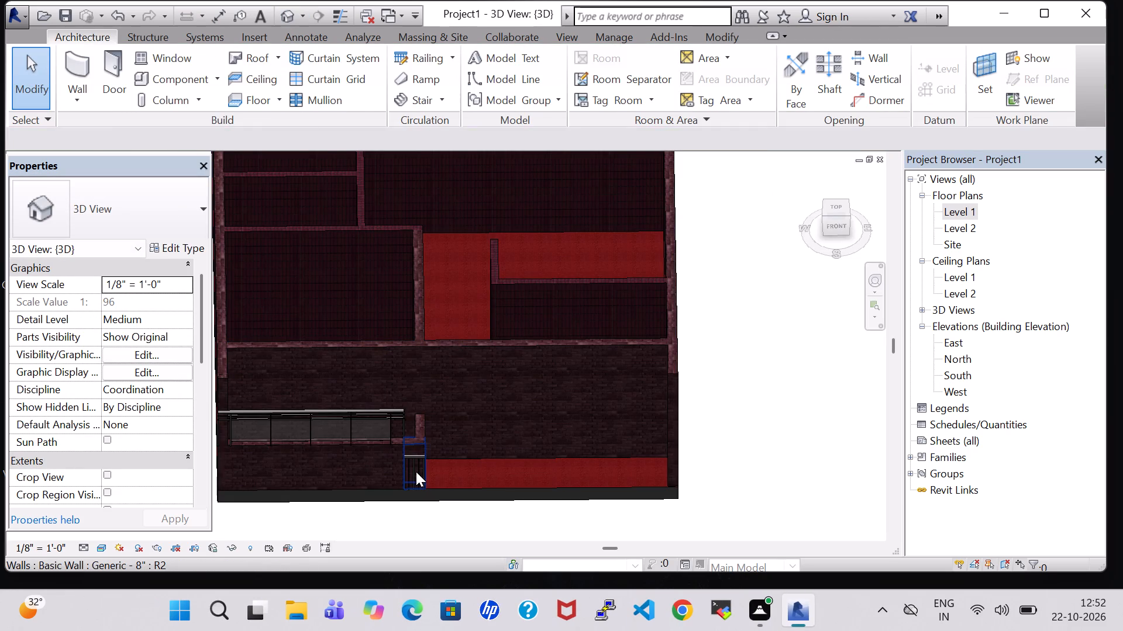
pyautogui.click(416, 471)
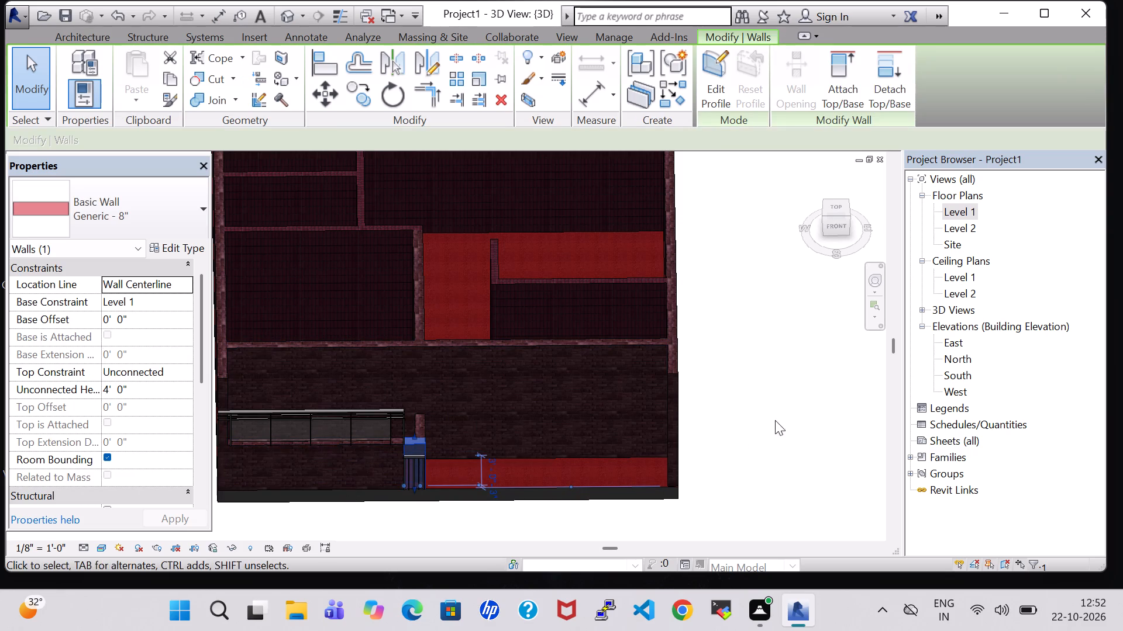
pyautogui.click(709, 425)
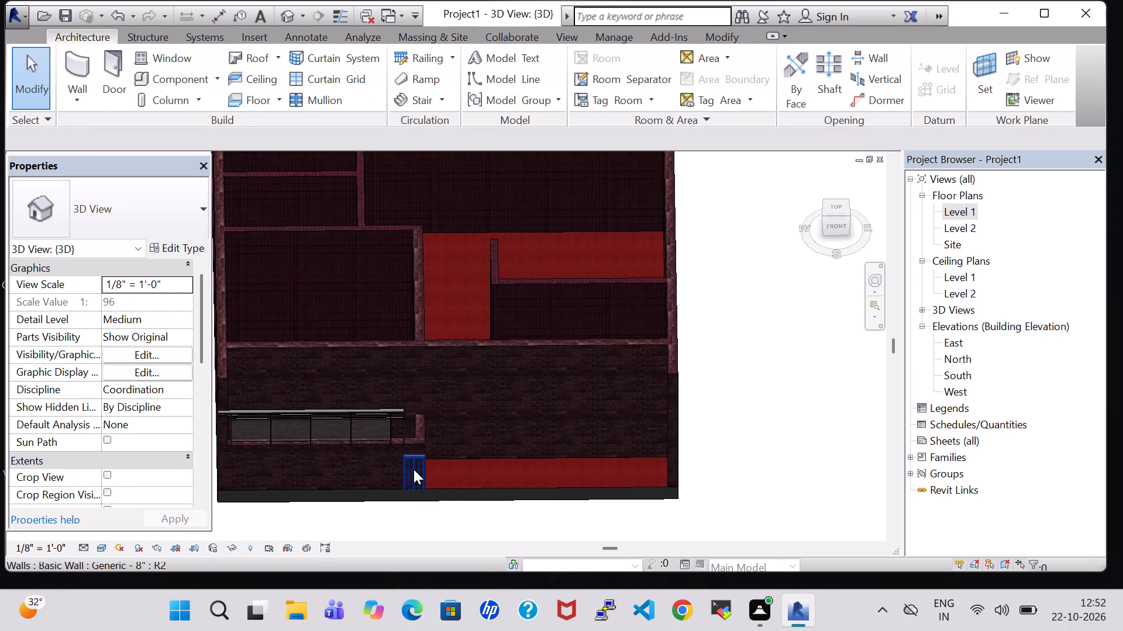
pyautogui.click(414, 473)
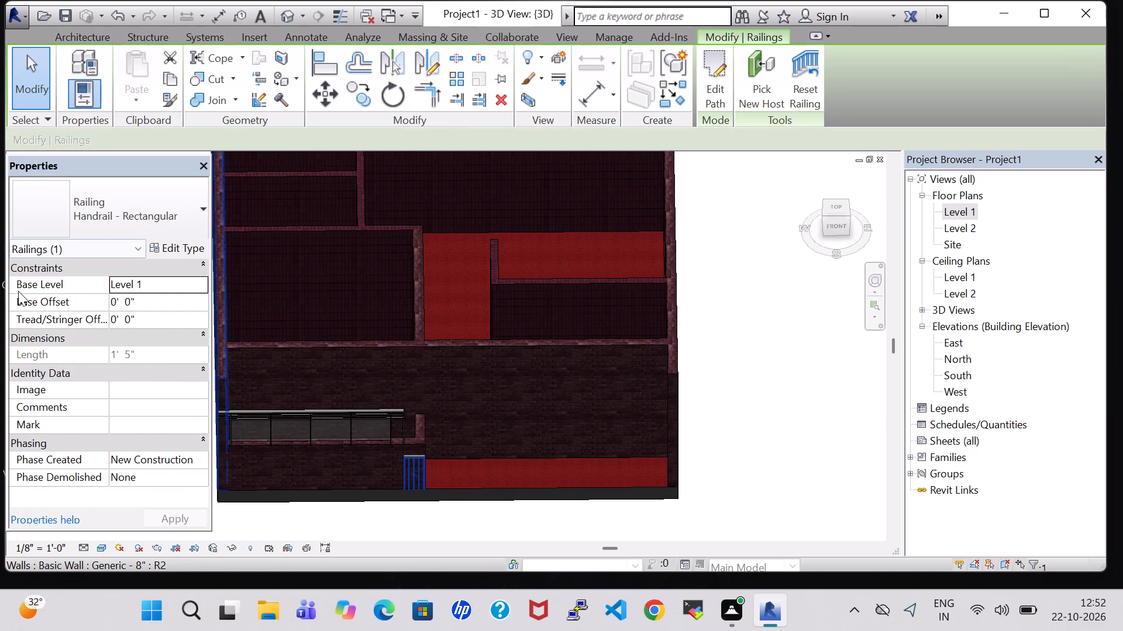
pyautogui.click(118, 307)
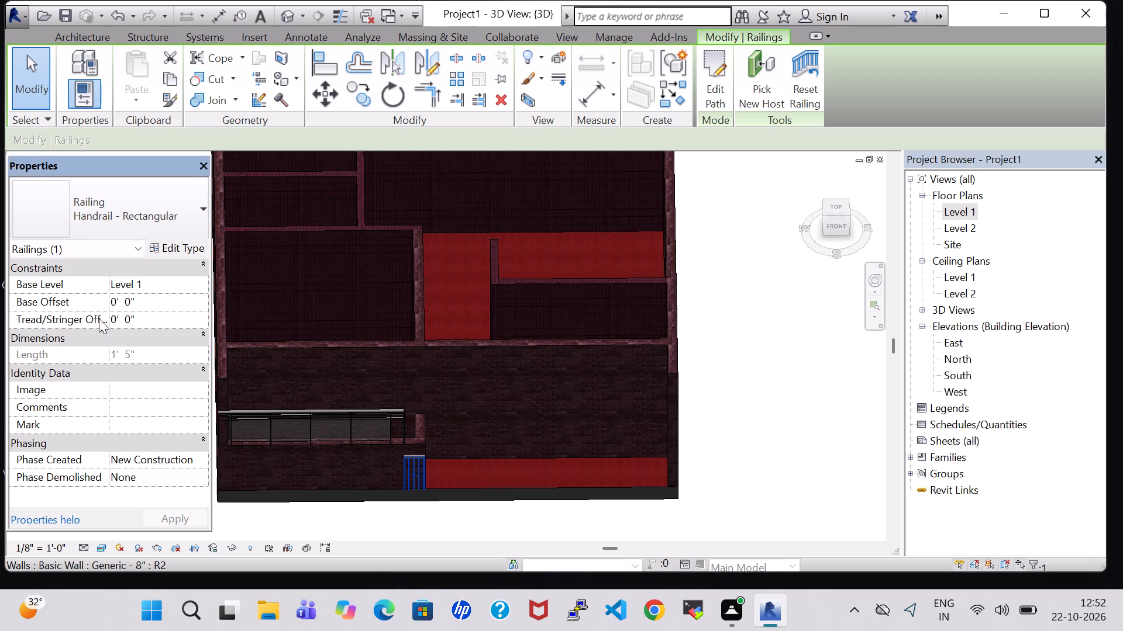
pyautogui.press('BackSpace')
pyautogui.press('4')
pyautogui.press('Return')
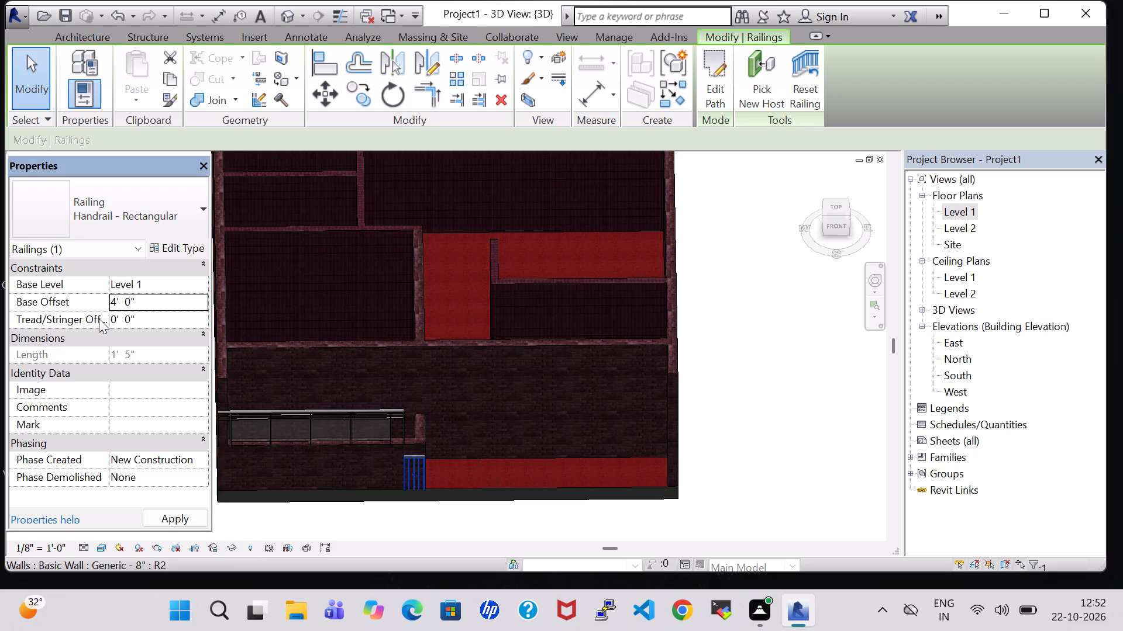
# Change the short south railing's type to Glass Panel - Bottom Fill.
pyautogui.keyDown('shift'); pyautogui.moveTo(784, 456); pyautogui.dragTo(715, 469, button='middle'); pyautogui.keyUp('shift')
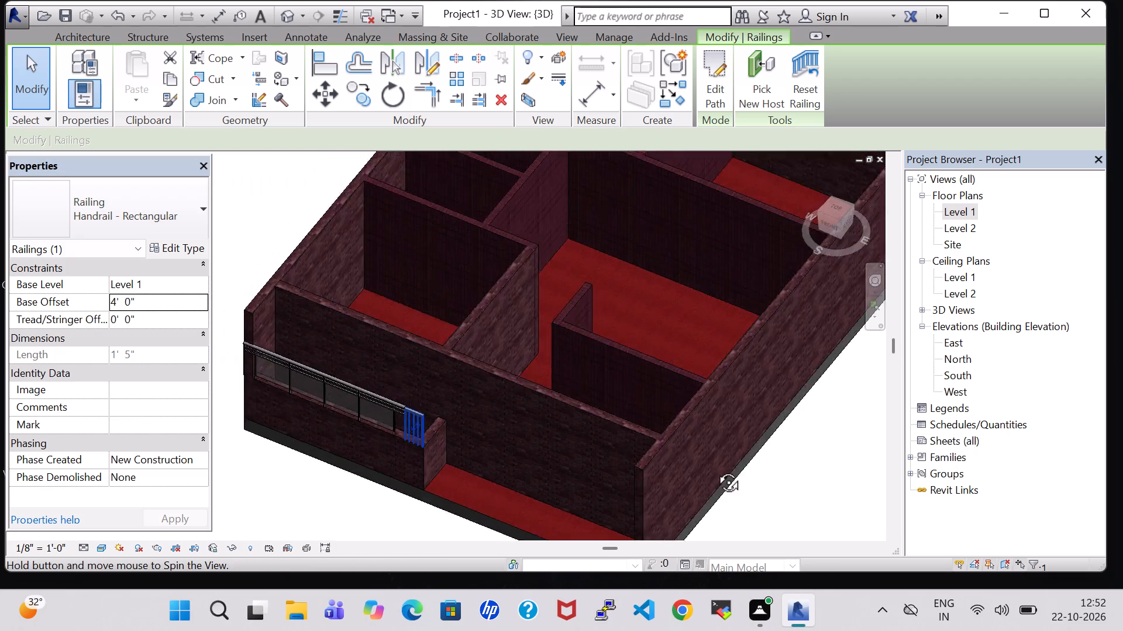
pyautogui.keyDown('shift'); pyautogui.moveTo(715, 469); pyautogui.dragTo(686, 472, button='middle'); pyautogui.keyUp('shift')
pyautogui.scroll(3, 386, 449)
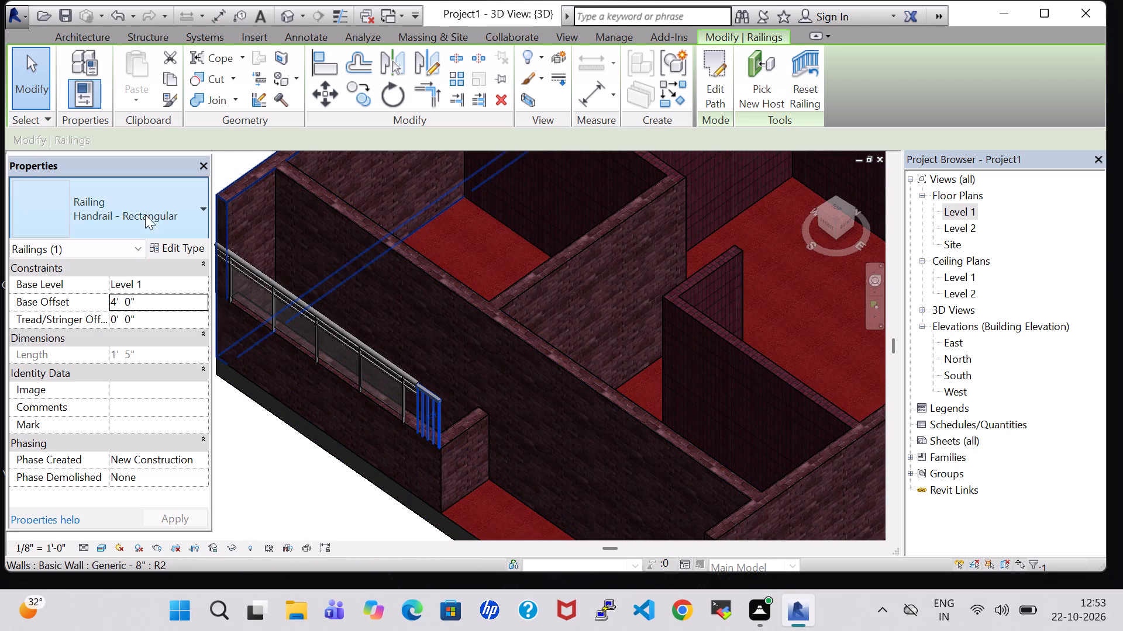
pyautogui.click(147, 218)
pyautogui.scroll(1, 125, 293)
pyautogui.click(125, 293)
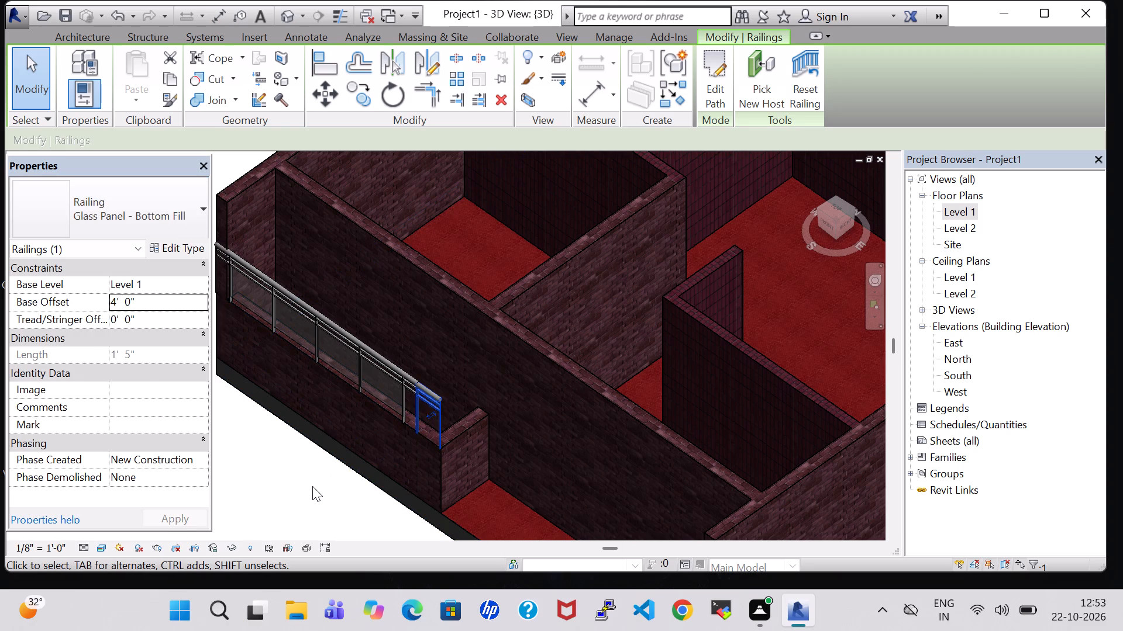
pyautogui.click(311, 487)
# On Level 1, sketch a 3'-0" railing along the low return wall's east face, from the slab edge to the main south wall.
pyautogui.keyDown('shift'); pyautogui.moveTo(308, 488); pyautogui.dragTo(446, 479, button='middle'); pyautogui.keyUp('shift')
pyautogui.keyDown('shift'); pyautogui.moveTo(446, 477); pyautogui.dragTo(427, 463, button='middle'); pyautogui.keyUp('shift')
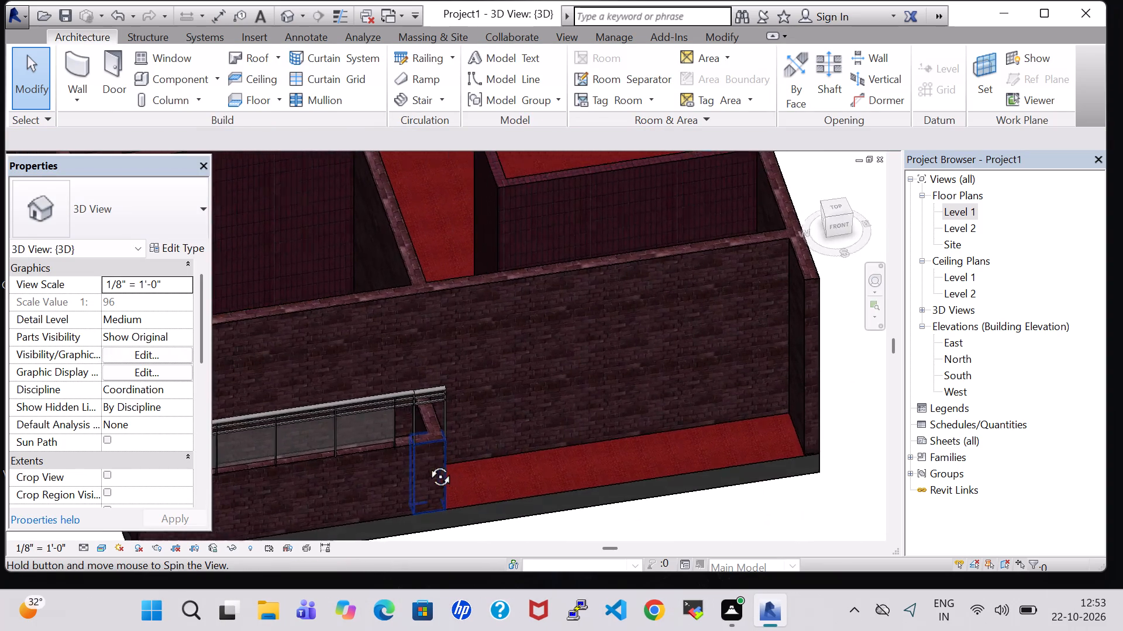
pyautogui.keyDown('shift'); pyautogui.moveTo(427, 463); pyautogui.dragTo(244, 430, button='middle'); pyautogui.keyUp('shift')
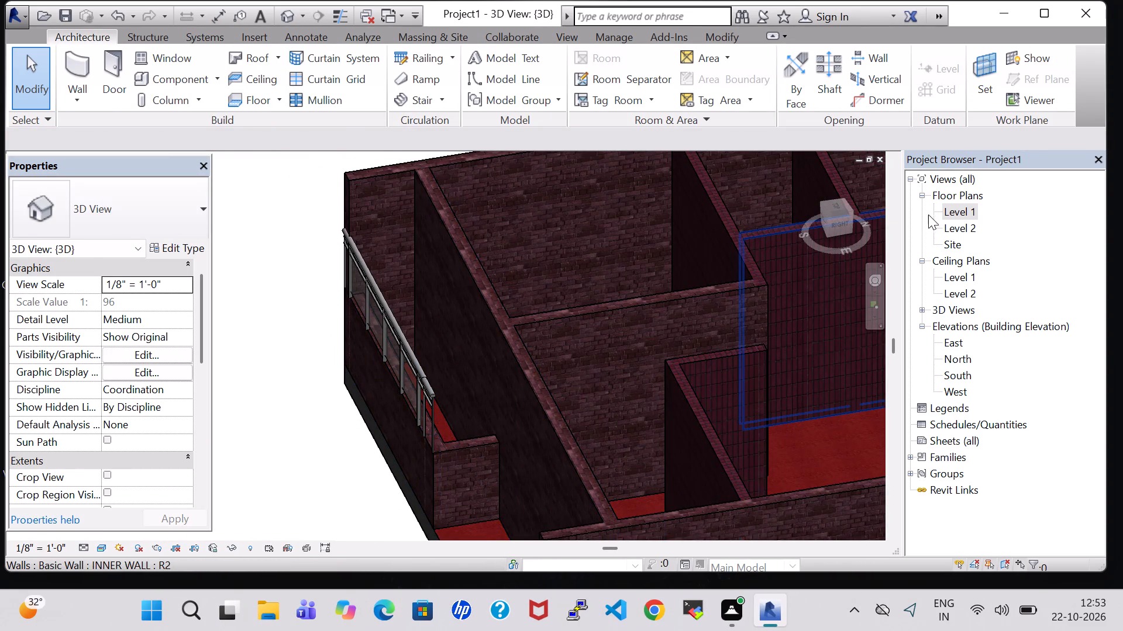
pyautogui.doubleClick(978, 212)
pyautogui.doubleClick(994, 217)
pyautogui.doubleClick(961, 217)
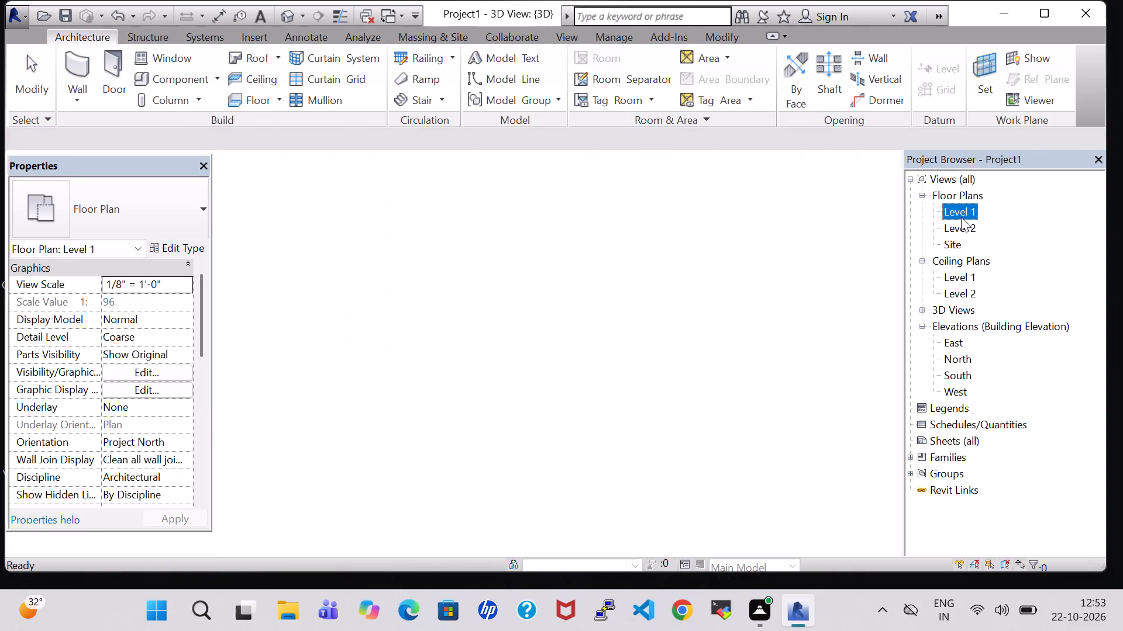
pyautogui.scroll(-2, 488, 352)
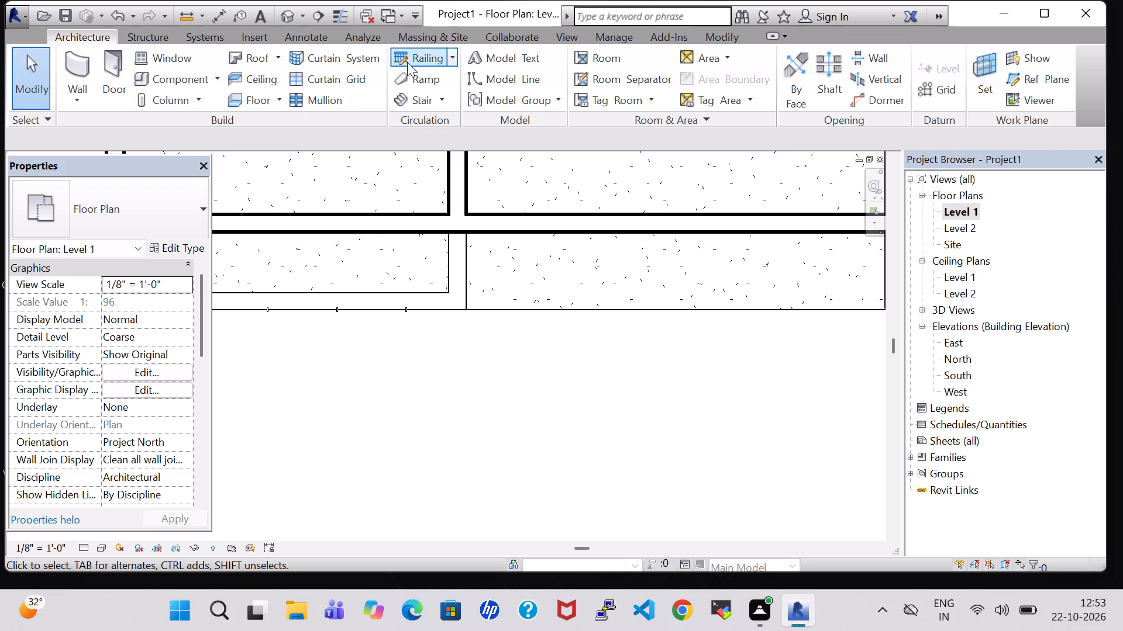
pyautogui.click(407, 62)
pyautogui.click(464, 307)
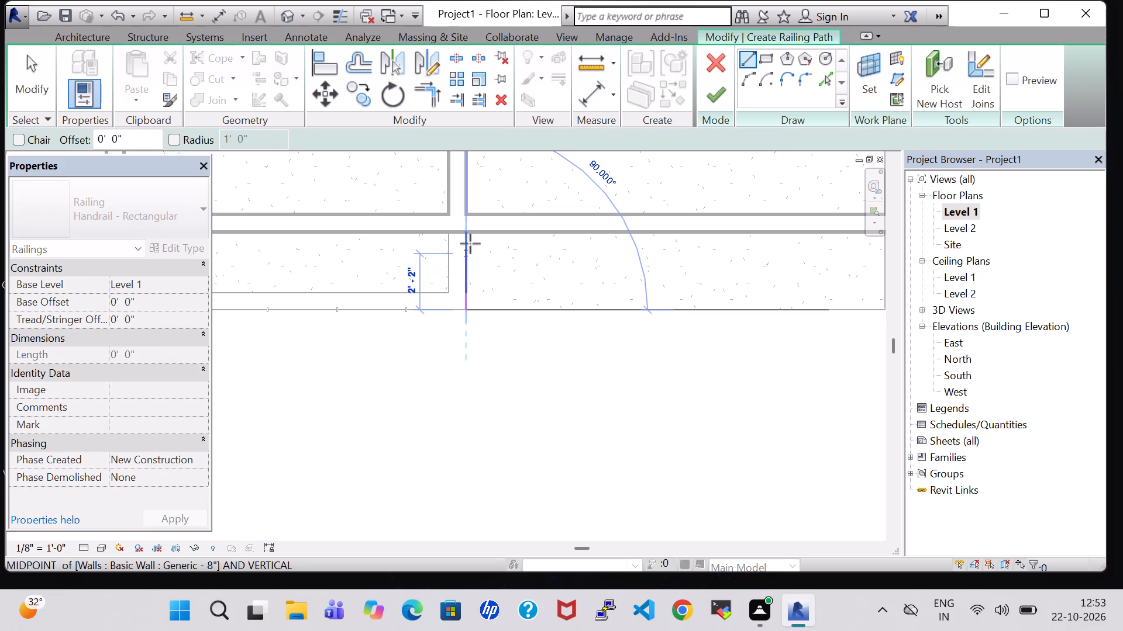
pyautogui.click(465, 234)
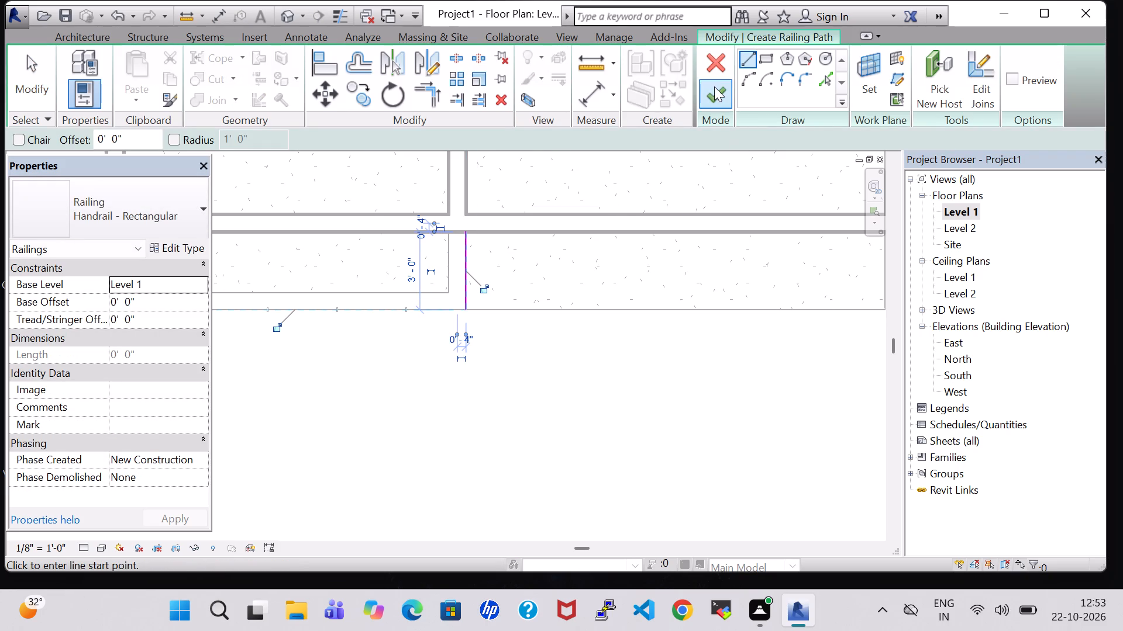
pyautogui.click(714, 86)
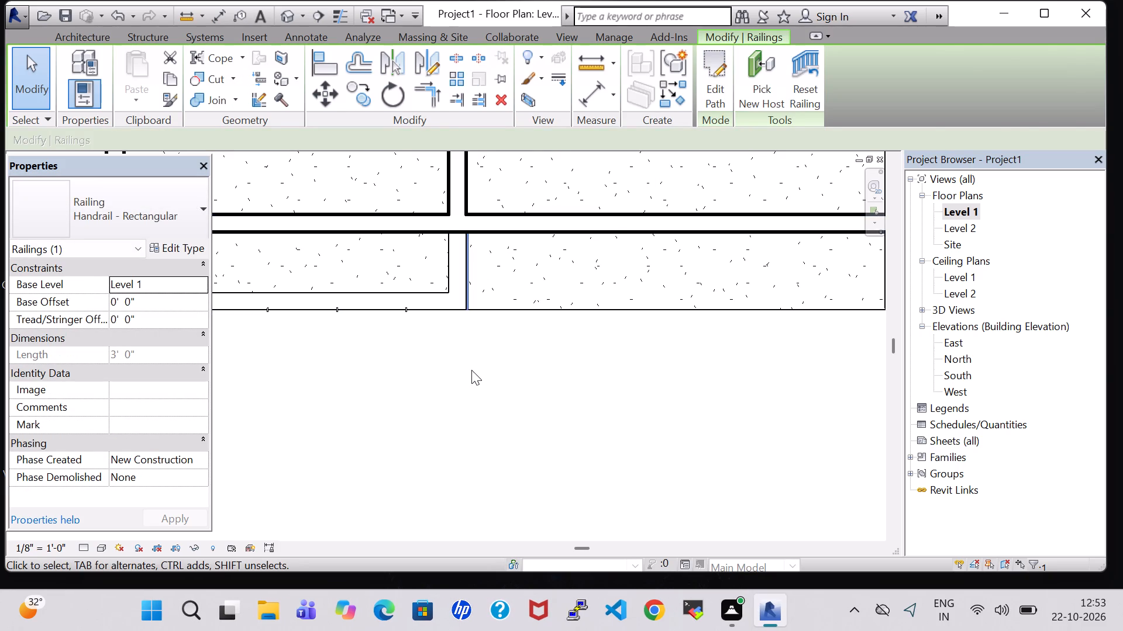
pyautogui.press('Escape')
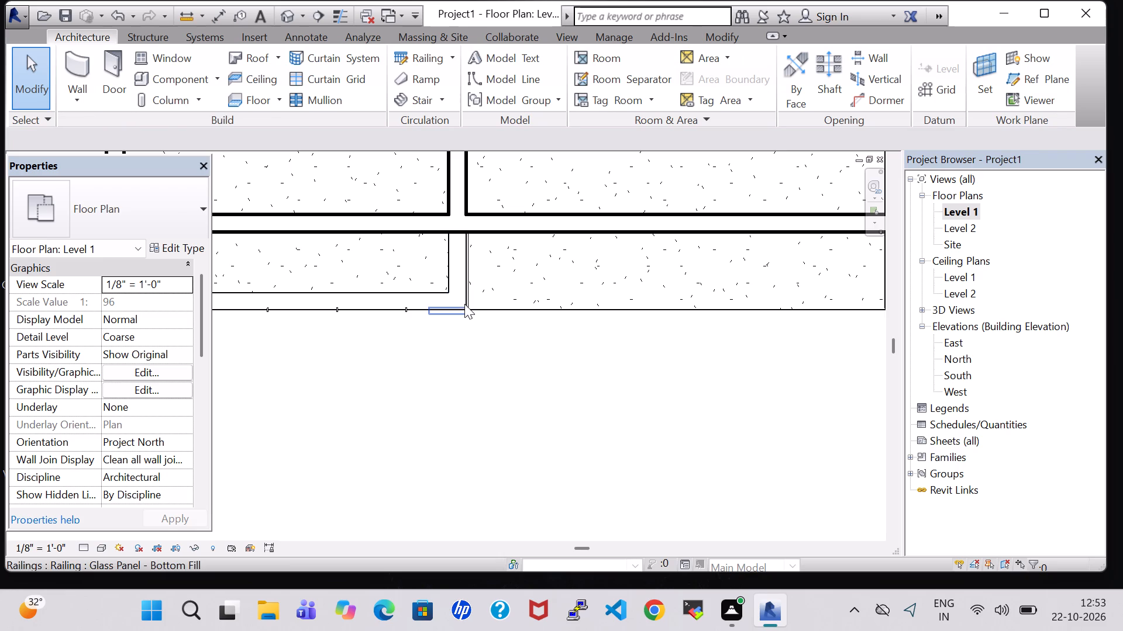
# In 3D, change the return wall railing's type to Glass Panel - Bottom Fill and set its base offset to 4'.
pyautogui.scroll(4, 466, 300)
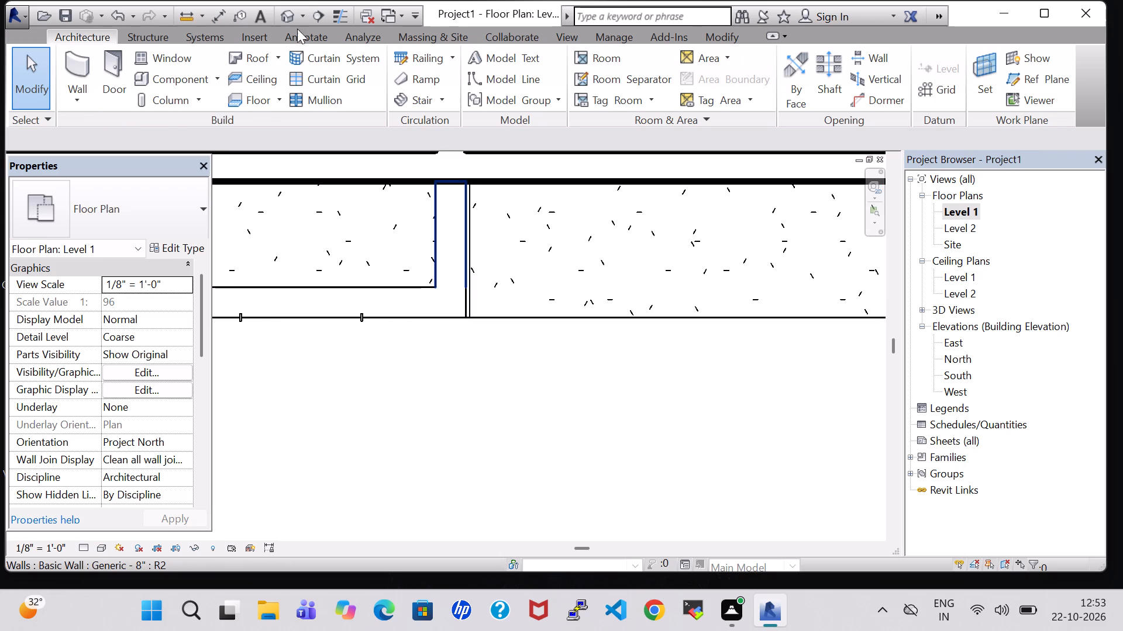
pyautogui.click(289, 14)
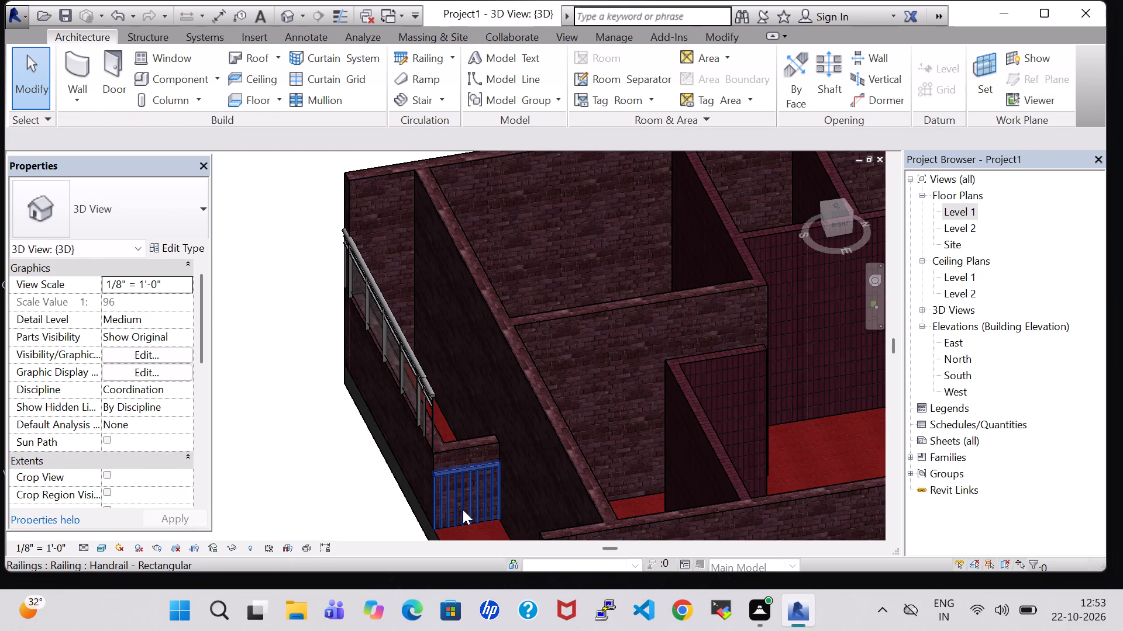
pyautogui.click(463, 509)
pyautogui.click(185, 210)
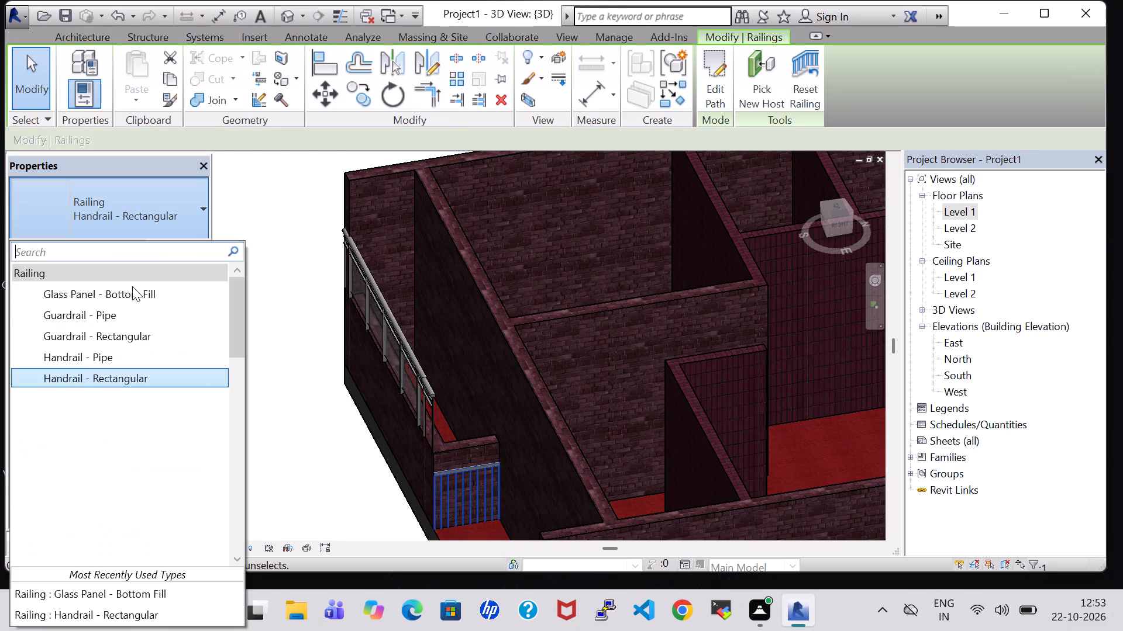
pyautogui.click(132, 293)
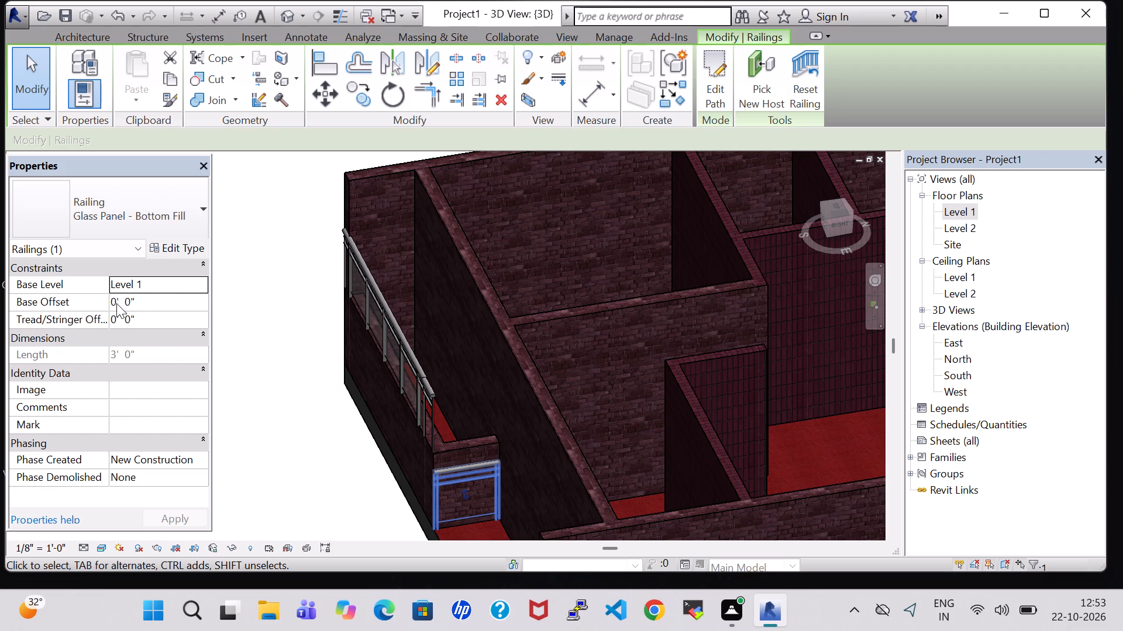
pyautogui.click(116, 303)
pyautogui.press('BackSpace')
pyautogui.press('4')
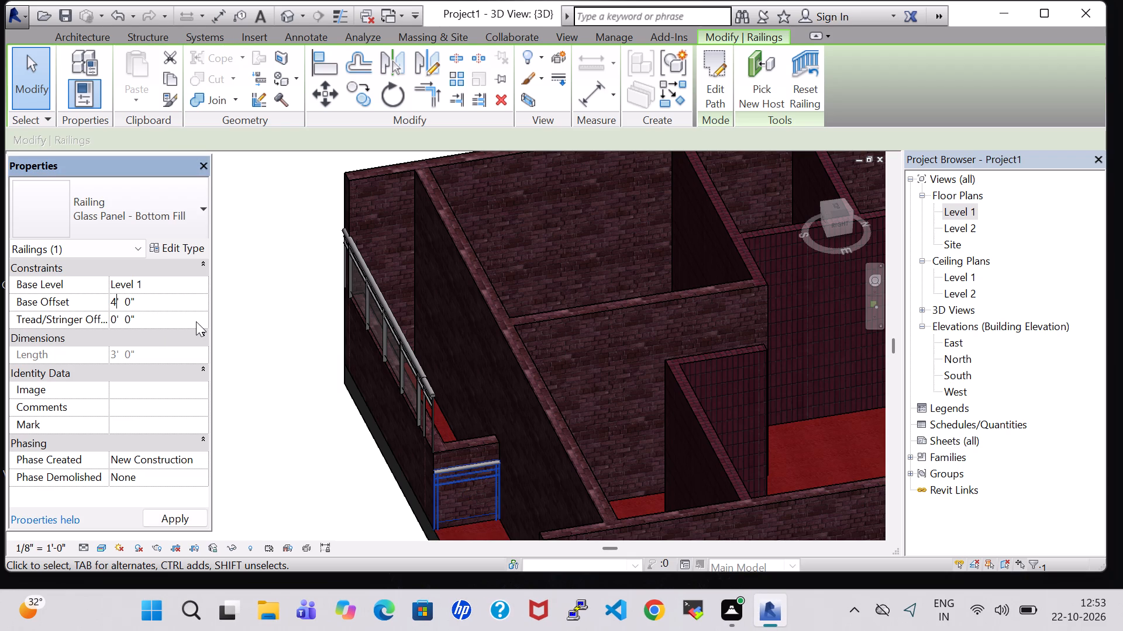
pyautogui.press('Return')
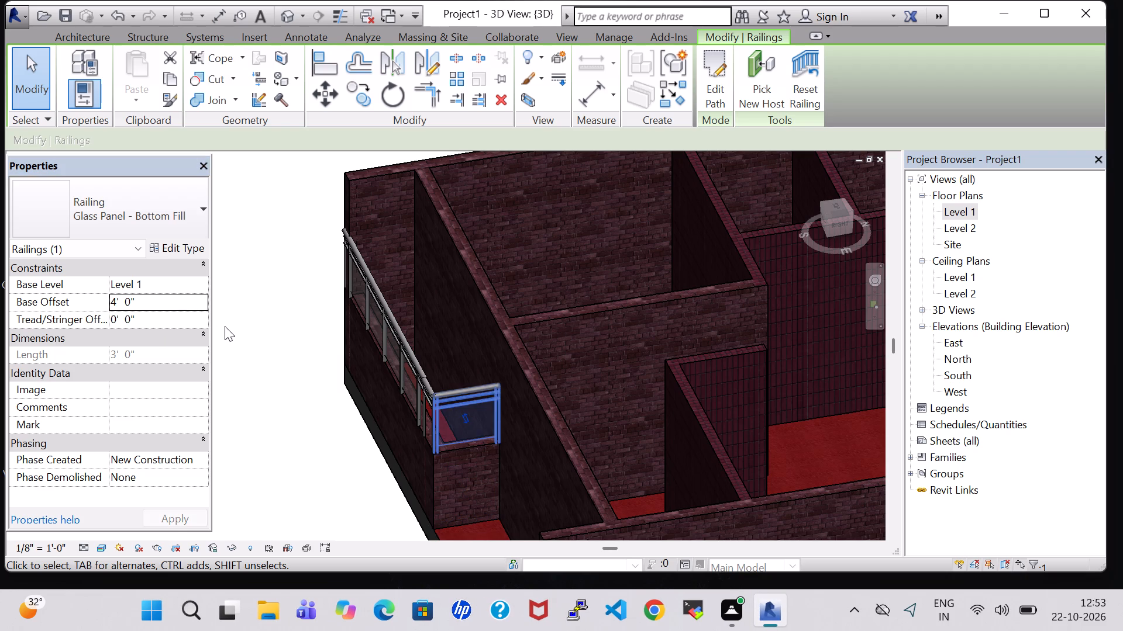
pyautogui.click(242, 415)
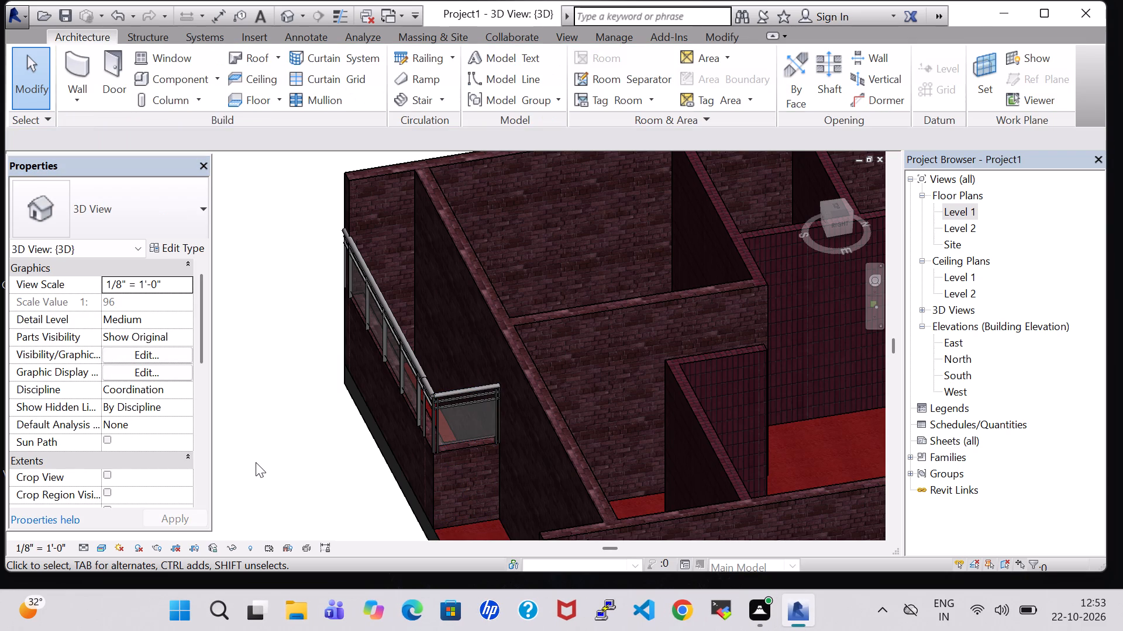
# Examine the glass-railed enclosure and the building's south side in the 3D view.
pyautogui.keyDown('shift'); pyautogui.moveTo(256, 462); pyautogui.dragTo(444, 464, button='middle'); pyautogui.keyUp('shift')
pyautogui.moveTo(563, 498); pyautogui.dragTo(495, 471, button='middle')
pyautogui.moveTo(495, 471); pyautogui.dragTo(584, 354, button='middle')
pyautogui.keyDown('shift'); pyautogui.moveTo(448, 463); pyautogui.dragTo(501, 434, button='middle'); pyautogui.keyUp('shift')
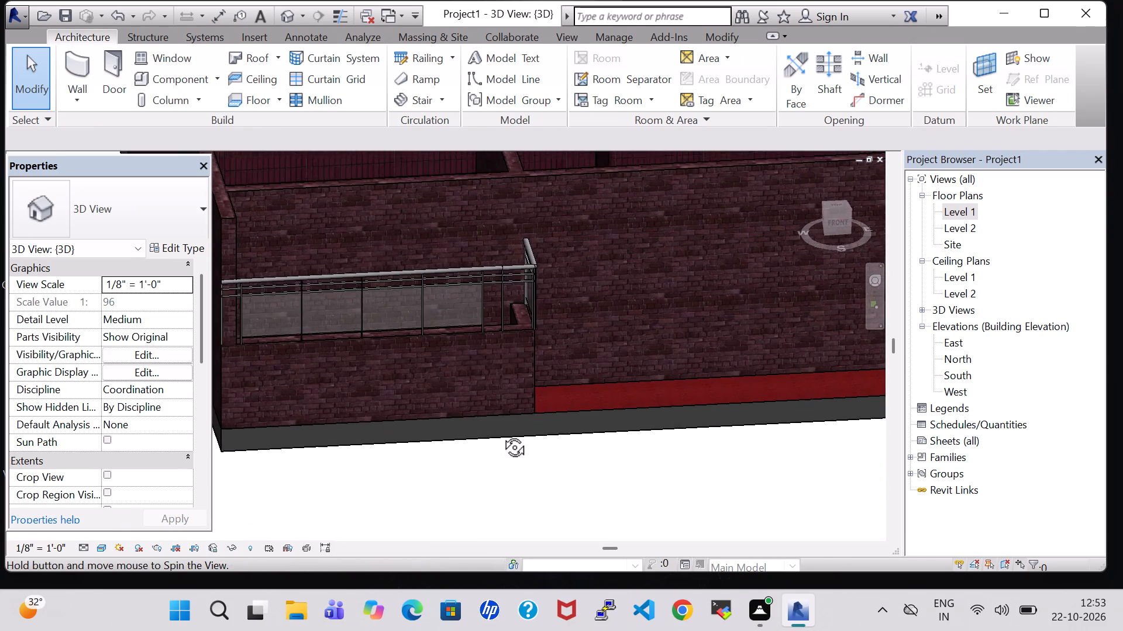
pyautogui.keyDown('shift'); pyautogui.moveTo(501, 434); pyautogui.dragTo(499, 418, button='middle'); pyautogui.keyUp('shift')
pyautogui.scroll(-1, 707, 507)
pyautogui.scroll(-2, 669, 470)
pyautogui.keyDown('shift'); pyautogui.moveTo(697, 484); pyautogui.dragTo(674, 484, button='middle'); pyautogui.keyUp('shift')
# On Level 1, draw a Generic - 8" wall stub about 4'-8" long, running west from the east exterior wall into the large central space.
pyautogui.doubleClick(963, 213)
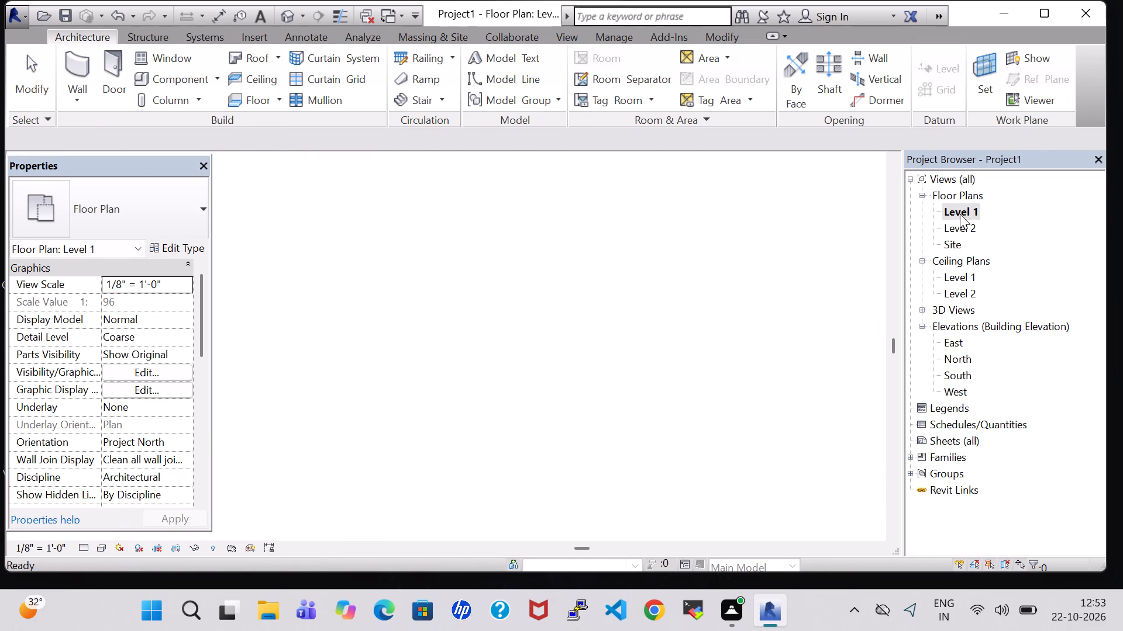
pyautogui.scroll(-15, 669, 348)
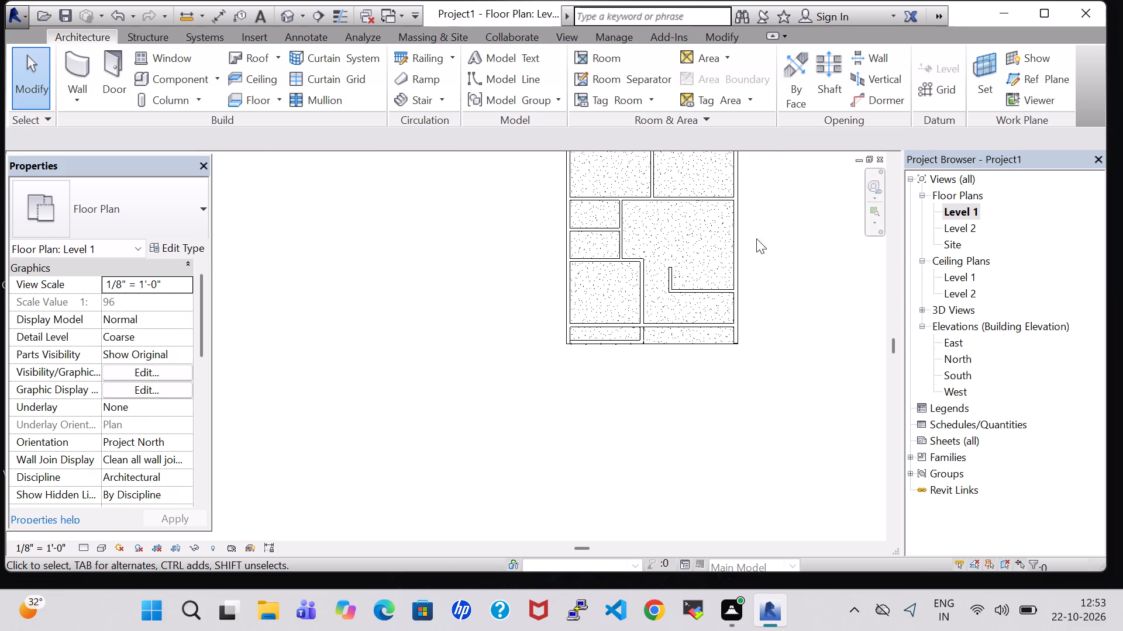
pyautogui.moveTo(756, 238); pyautogui.dragTo(688, 389, button='middle')
pyautogui.middleClick(732, 369)
pyautogui.scroll(2, 732, 369)
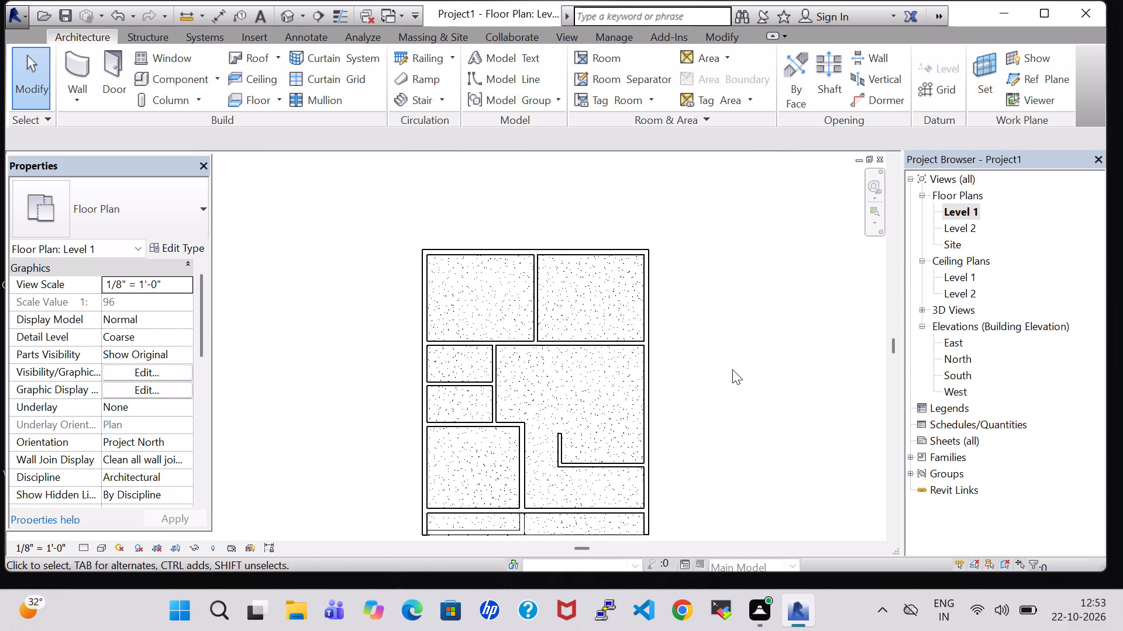
pyautogui.moveTo(712, 366); pyautogui.dragTo(719, 306, button='middle')
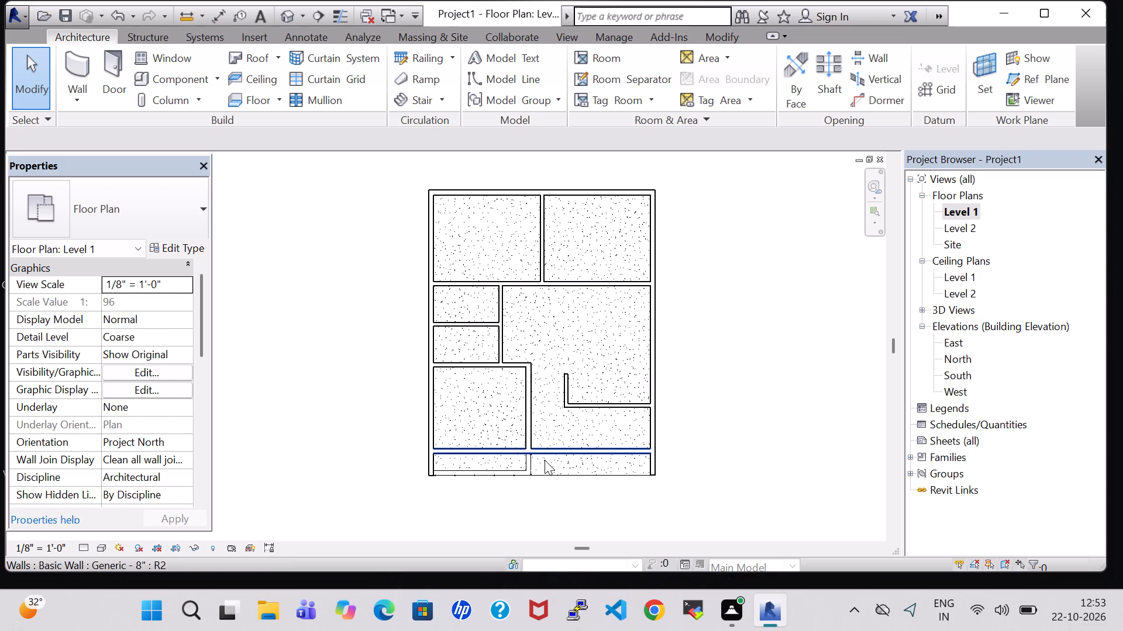
pyautogui.moveTo(684, 301); pyautogui.dragTo(691, 303, button='middle')
pyautogui.scroll(-1, 690, 301)
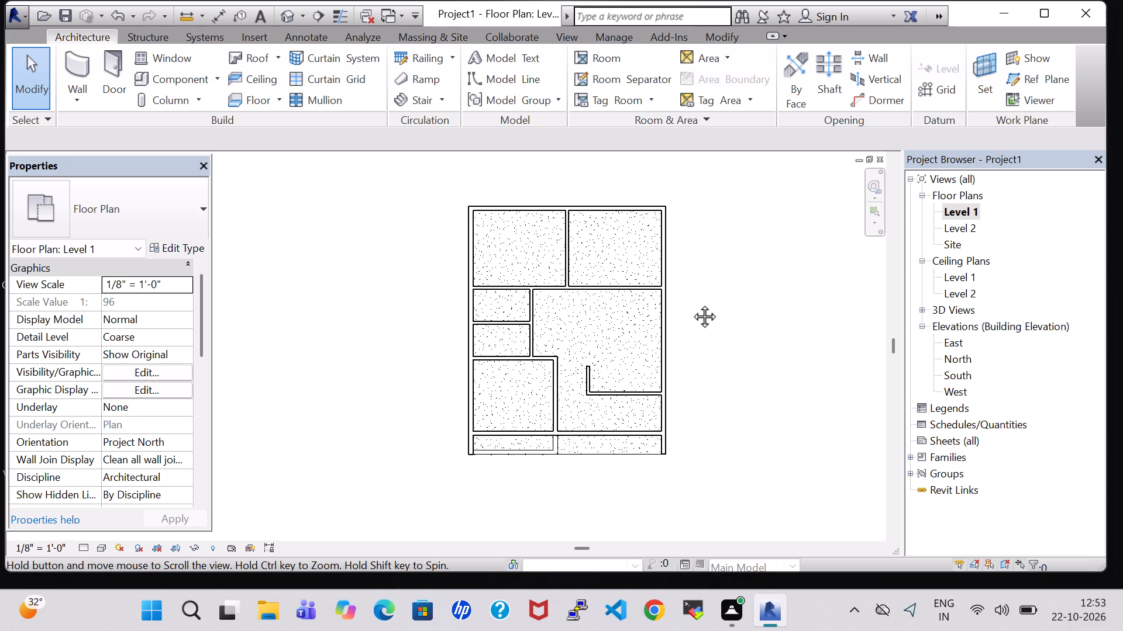
pyautogui.moveTo(691, 303); pyautogui.dragTo(701, 310, button='middle')
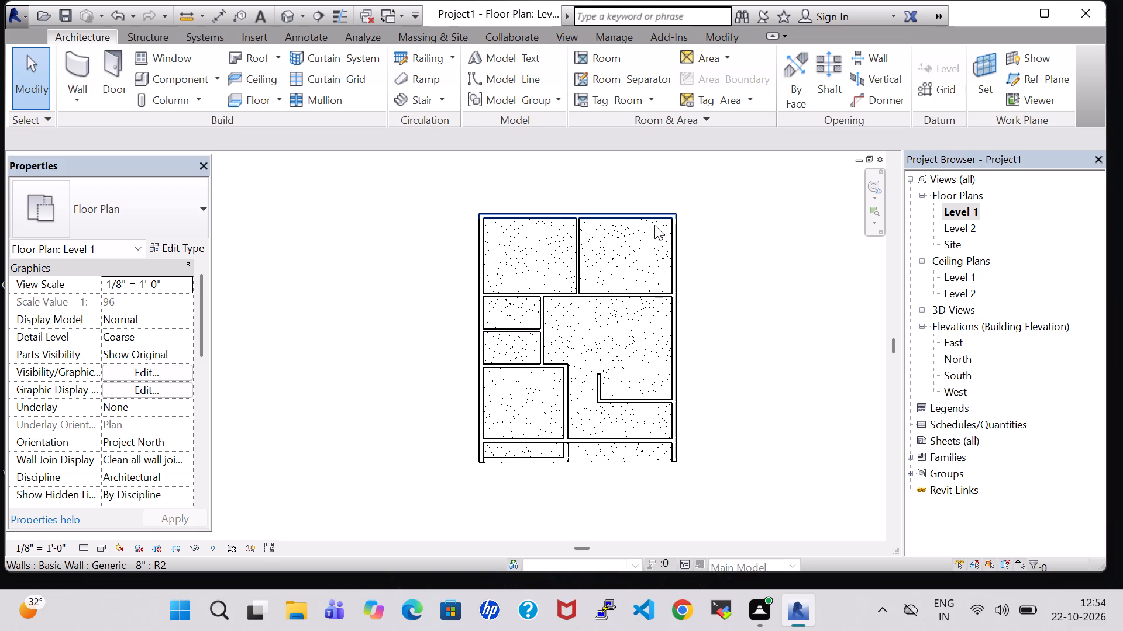
pyautogui.click(82, 56)
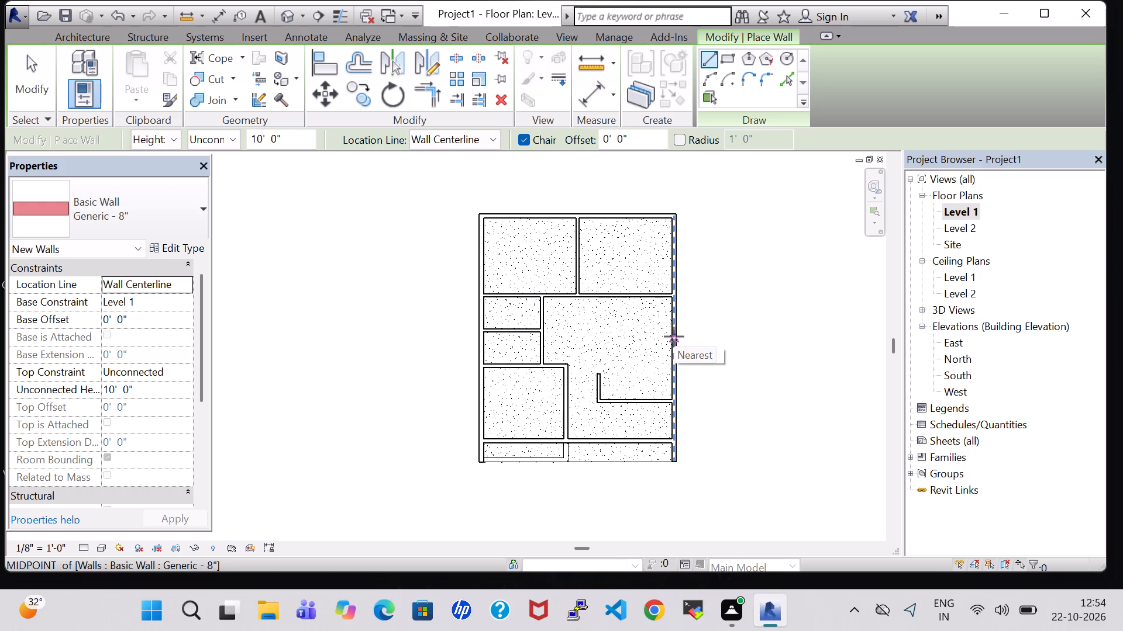
pyautogui.click(674, 337)
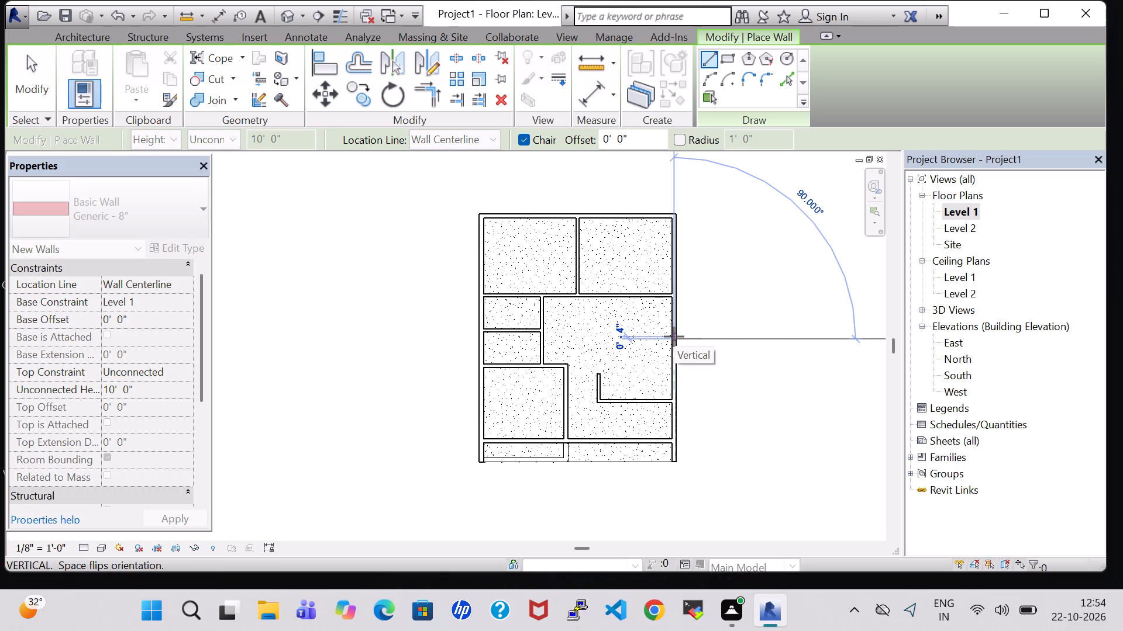
pyautogui.click(644, 337)
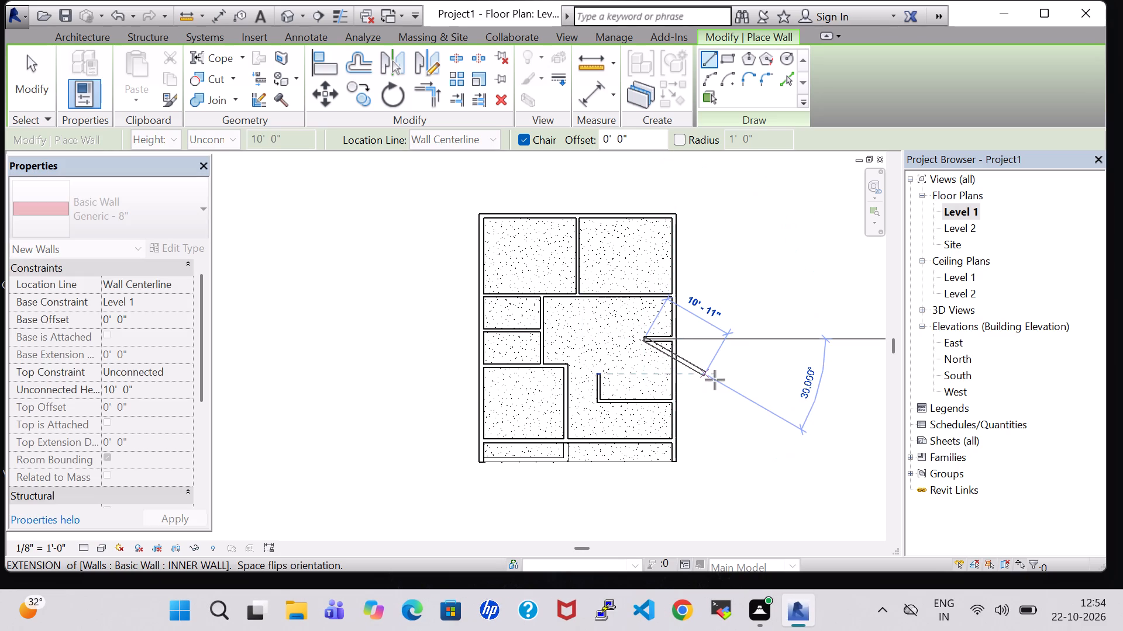
pyautogui.press('Escape')
pyautogui.press('Escape')
pyautogui.click(651, 344)
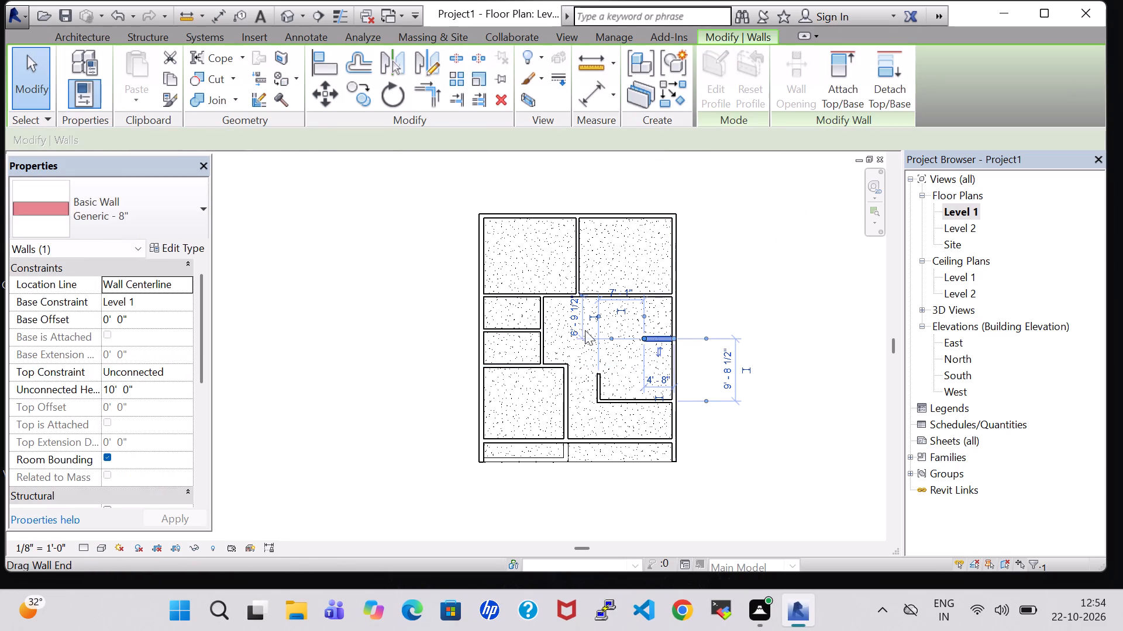
pyautogui.click(133, 228)
pyautogui.click(84, 457)
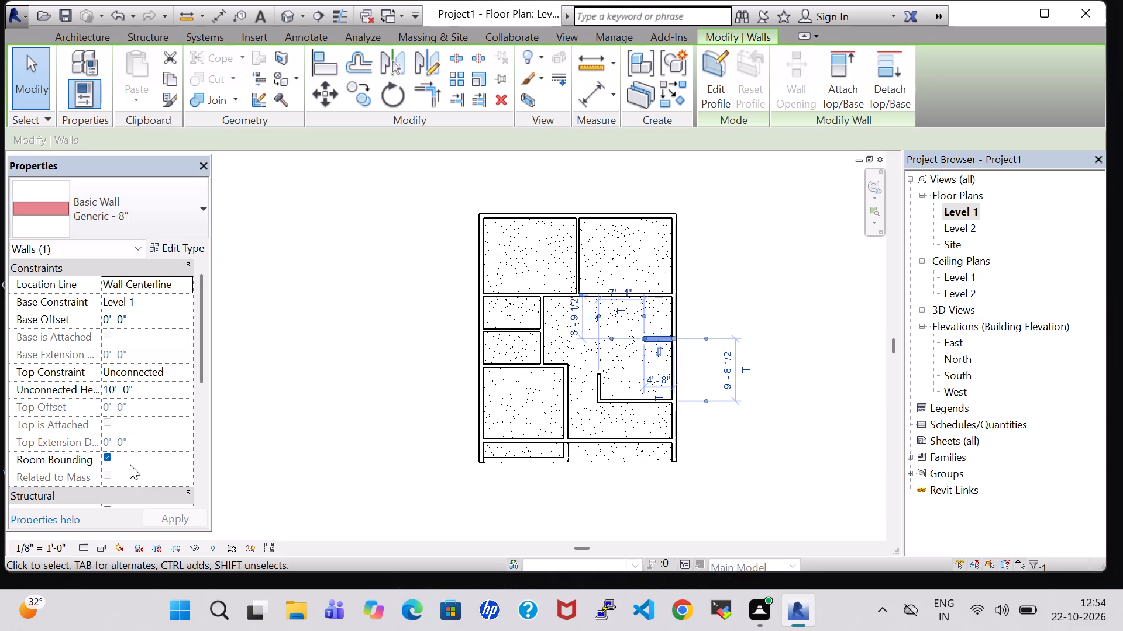
pyautogui.click(776, 395)
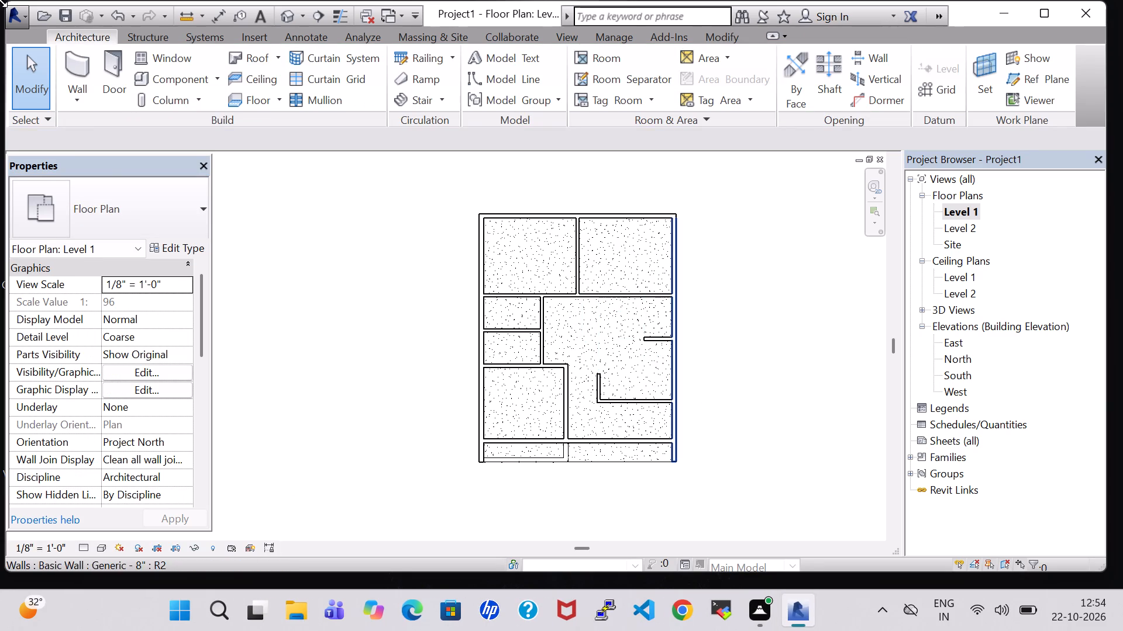
# Examine the whole building from the south in the 3D view.
pyautogui.click(290, 18)
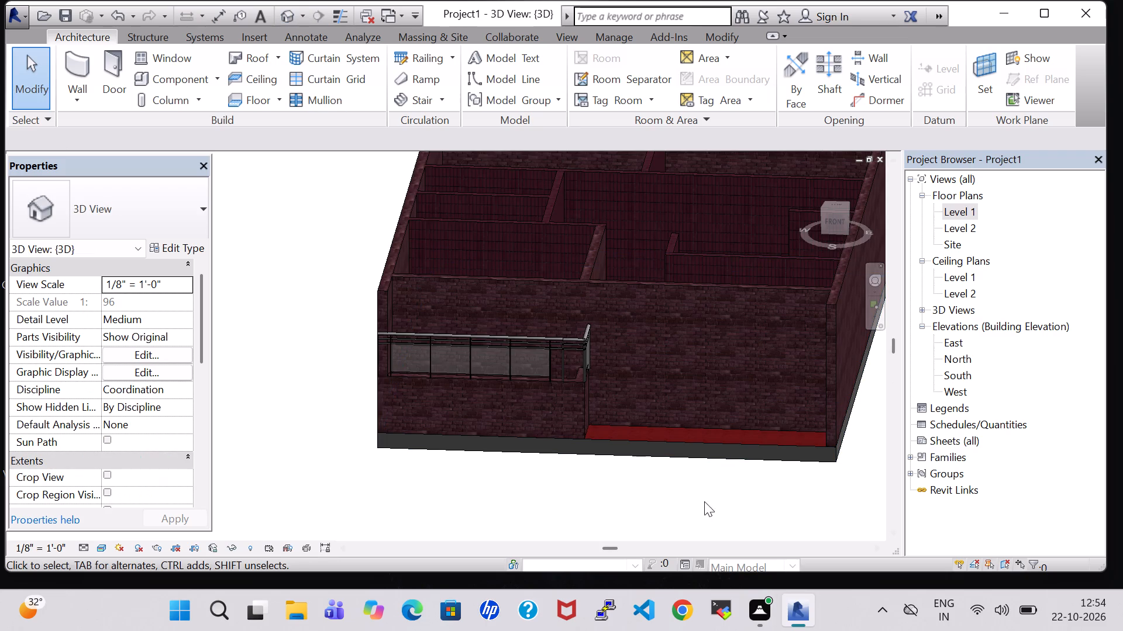
pyautogui.keyDown('shift'); pyautogui.moveTo(632, 506); pyautogui.dragTo(641, 512, button='middle'); pyautogui.keyUp('shift')
pyautogui.keyDown('shift'); pyautogui.scroll(-1, 632, 506); pyautogui.keyUp('shift')
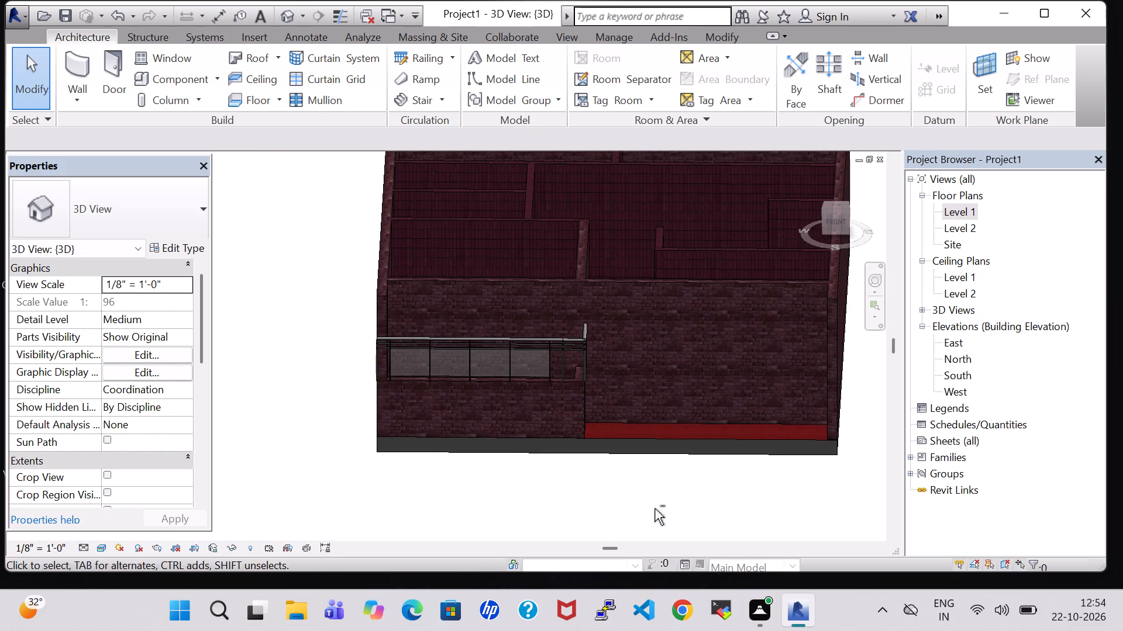
pyautogui.moveTo(716, 497); pyautogui.dragTo(523, 502, button='middle')
pyautogui.middleClick(523, 502)
pyautogui.moveTo(525, 480); pyautogui.dragTo(646, 490, button='middle')
pyautogui.keyDown('shift'); pyautogui.moveTo(795, 410); pyautogui.dragTo(800, 361, button='middle'); pyautogui.keyUp('shift')
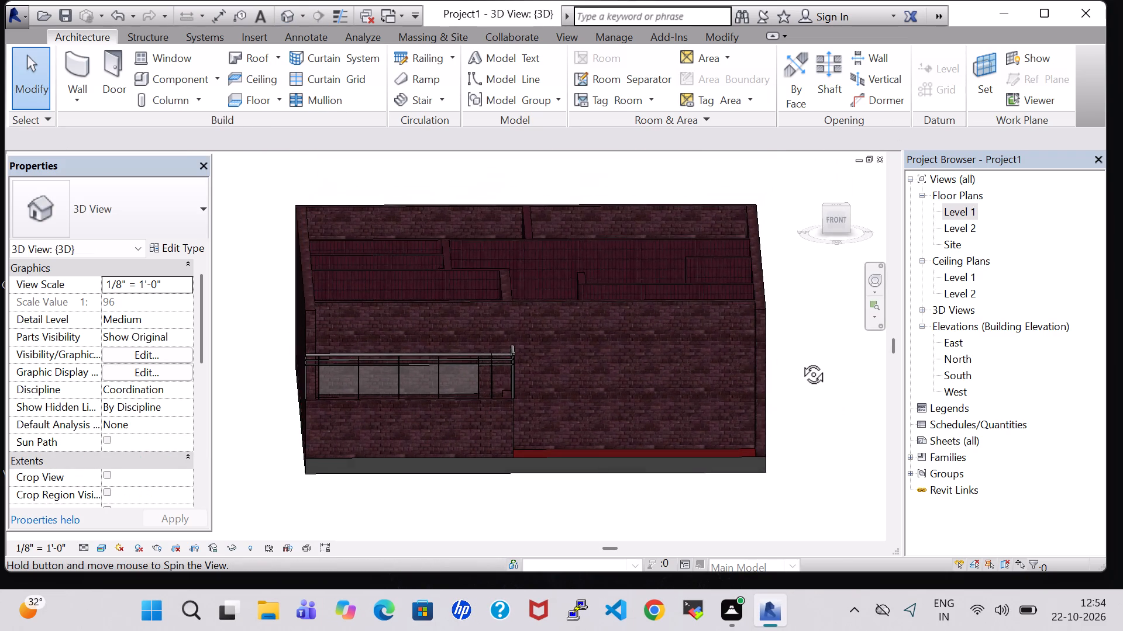
pyautogui.keyDown('shift'); pyautogui.moveTo(800, 361); pyautogui.dragTo(800, 353, button='middle'); pyautogui.keyUp('shift')
# On Level 1, place tagged rooms in the two north rooms, the southwest room and both narrow spaces along the south edge.
pyautogui.doubleClick(957, 206)
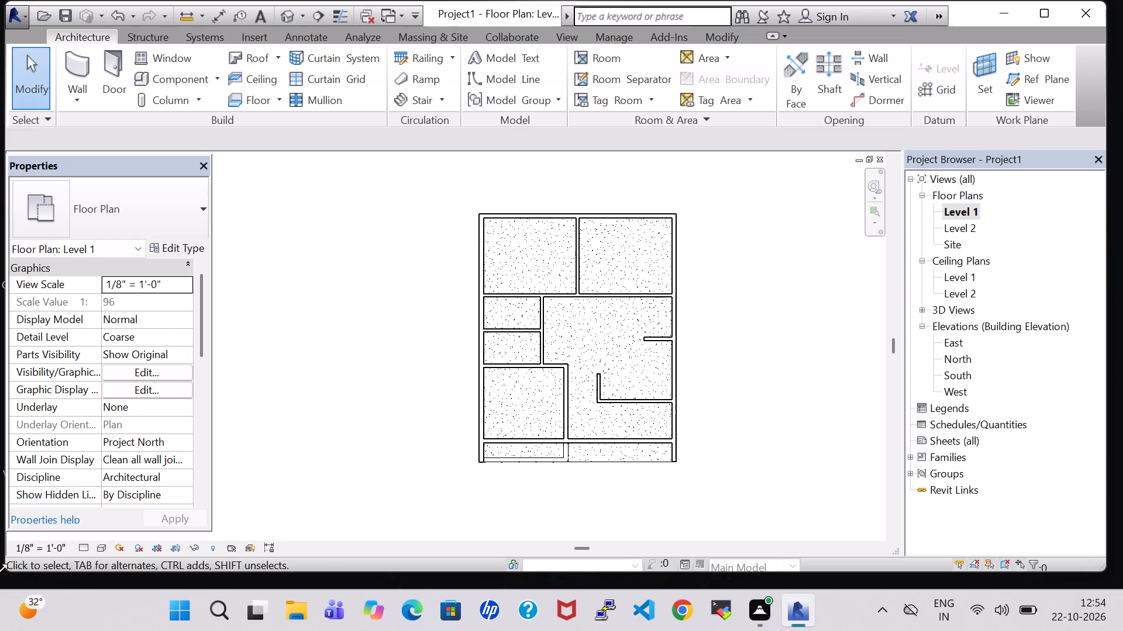
pyautogui.scroll(-1, 5, 619)
pyautogui.click(608, 58)
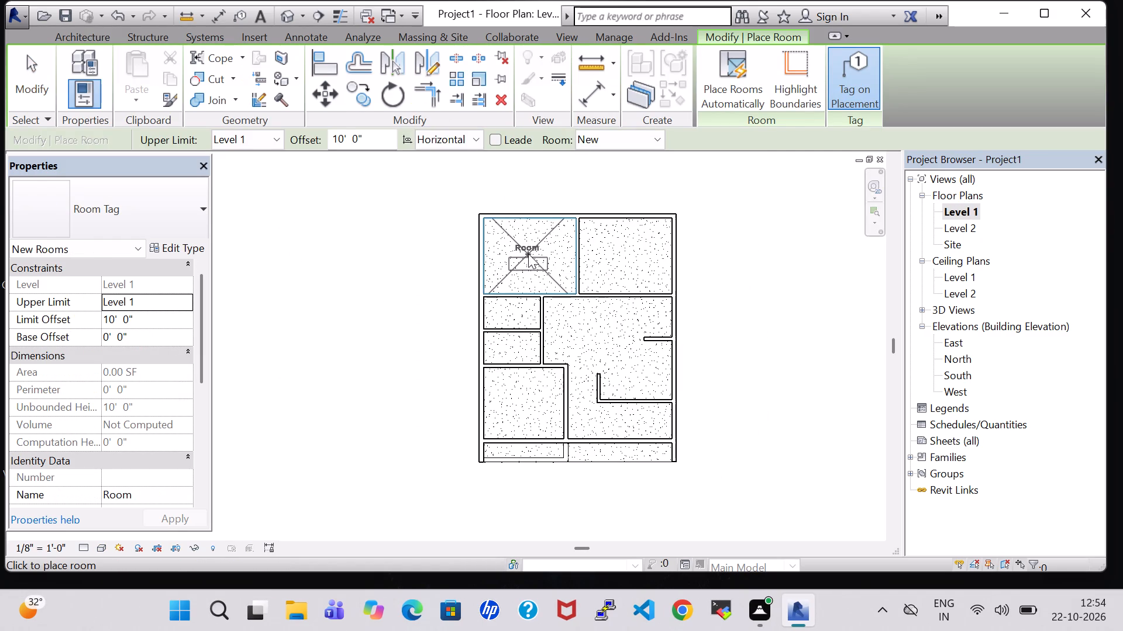
pyautogui.click(528, 254)
pyautogui.click(618, 251)
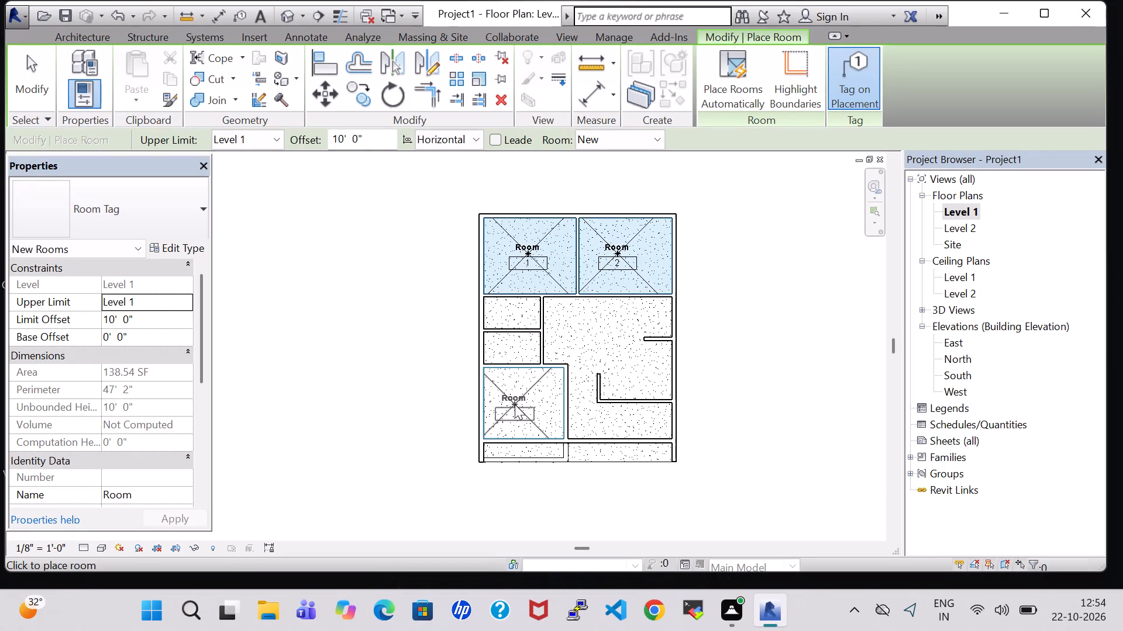
pyautogui.click(515, 404)
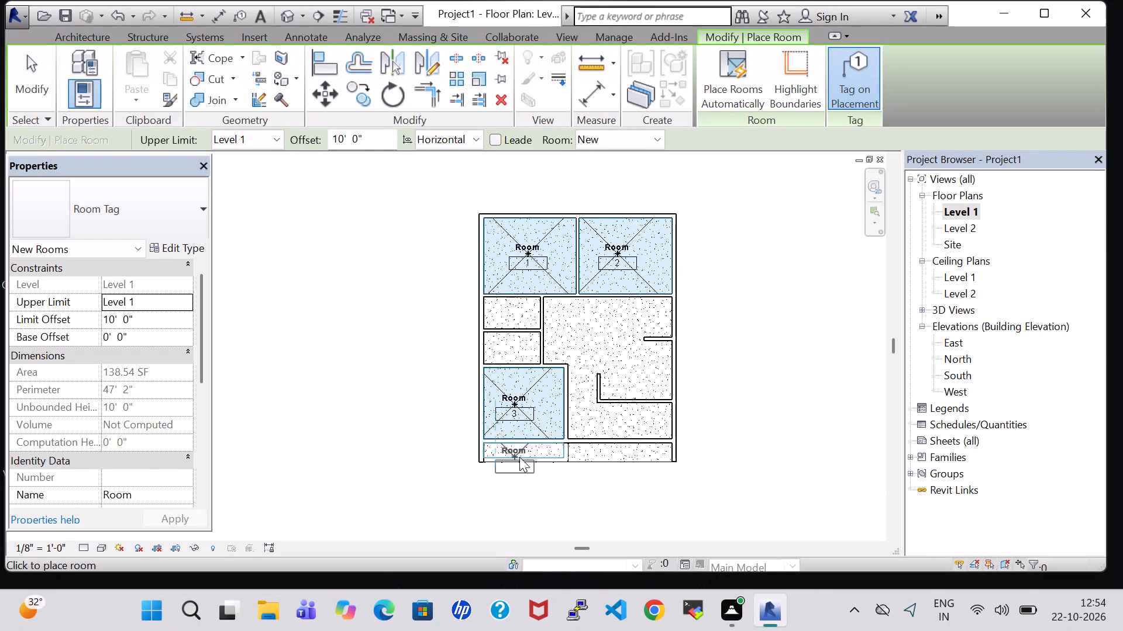
pyautogui.doubleClick(519, 457)
pyautogui.click(621, 460)
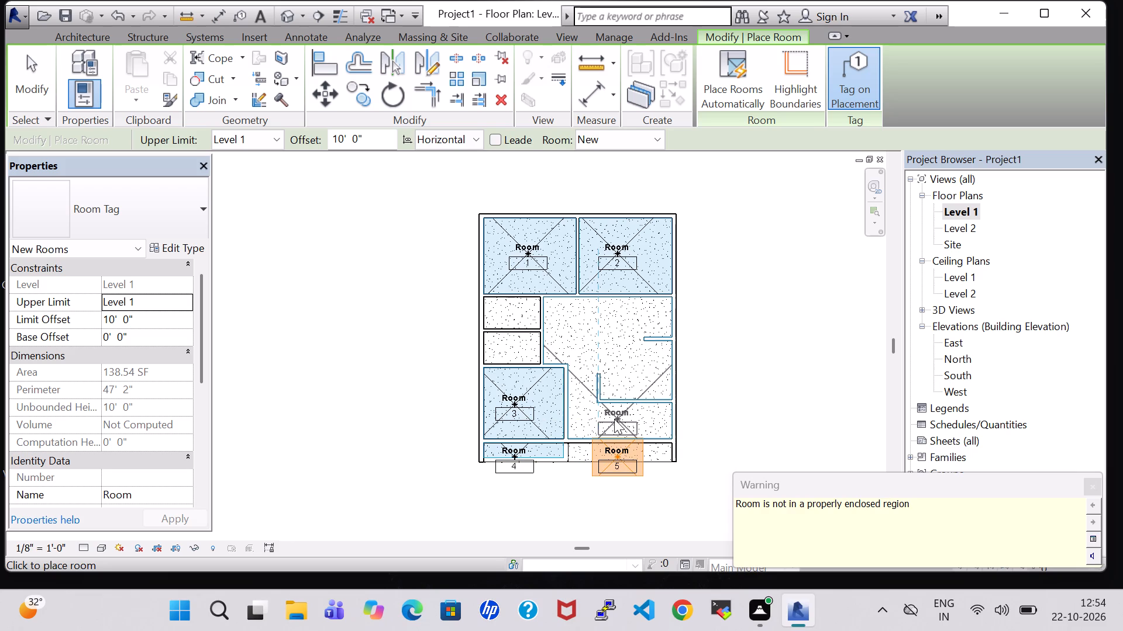
# Place two tagged rooms in the large central space and one in each of the two small west rooms.
pyautogui.click(634, 366)
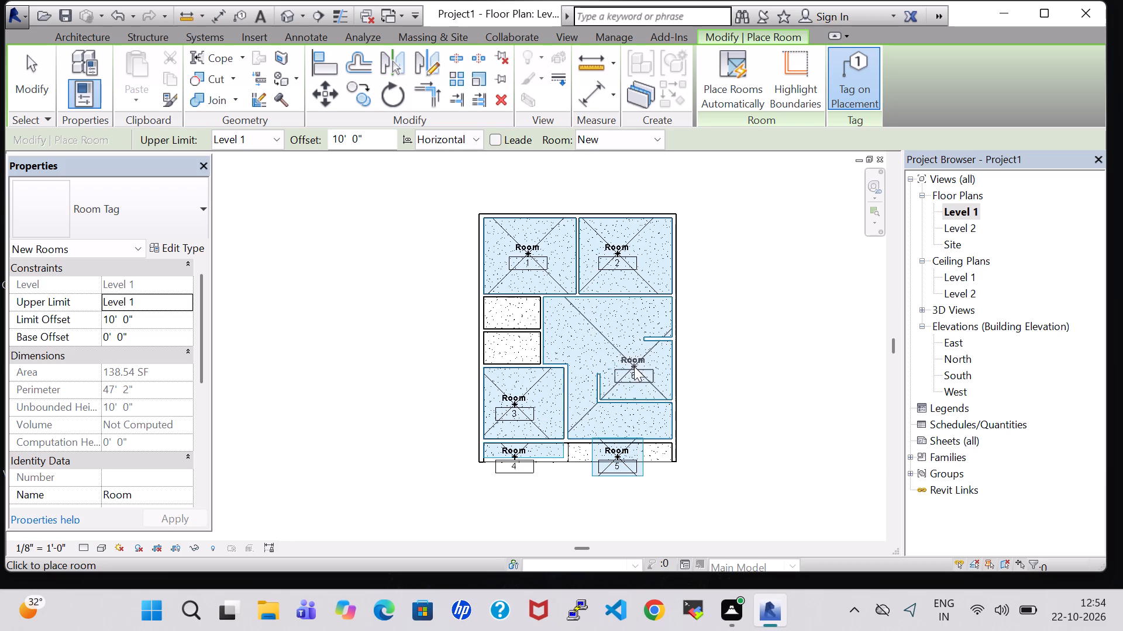
pyautogui.click(601, 325)
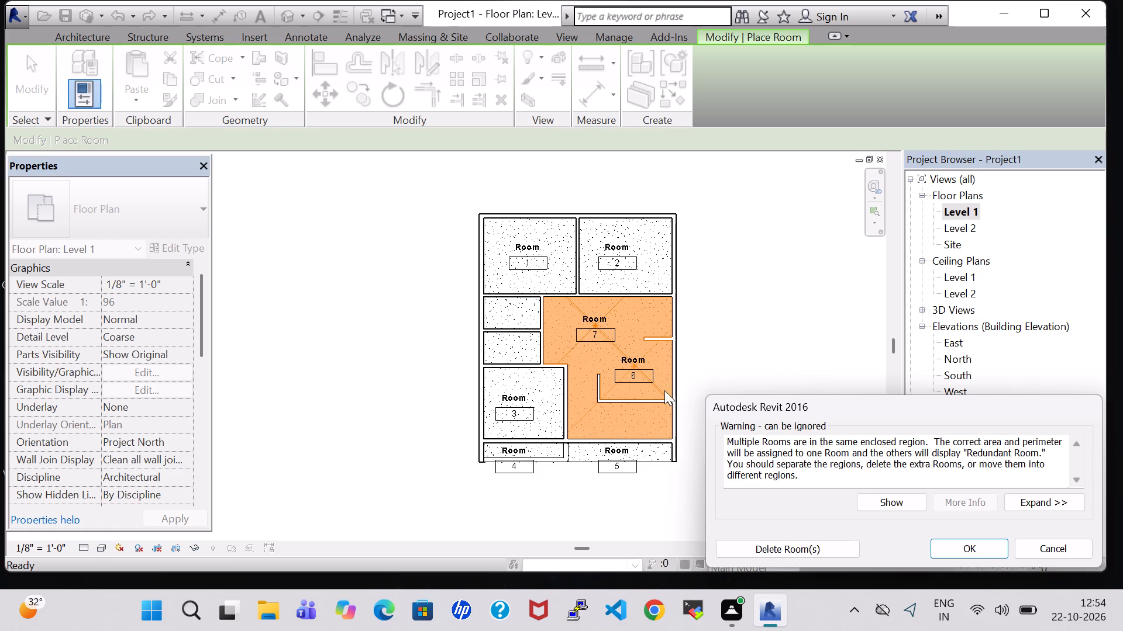
pyautogui.click(963, 552)
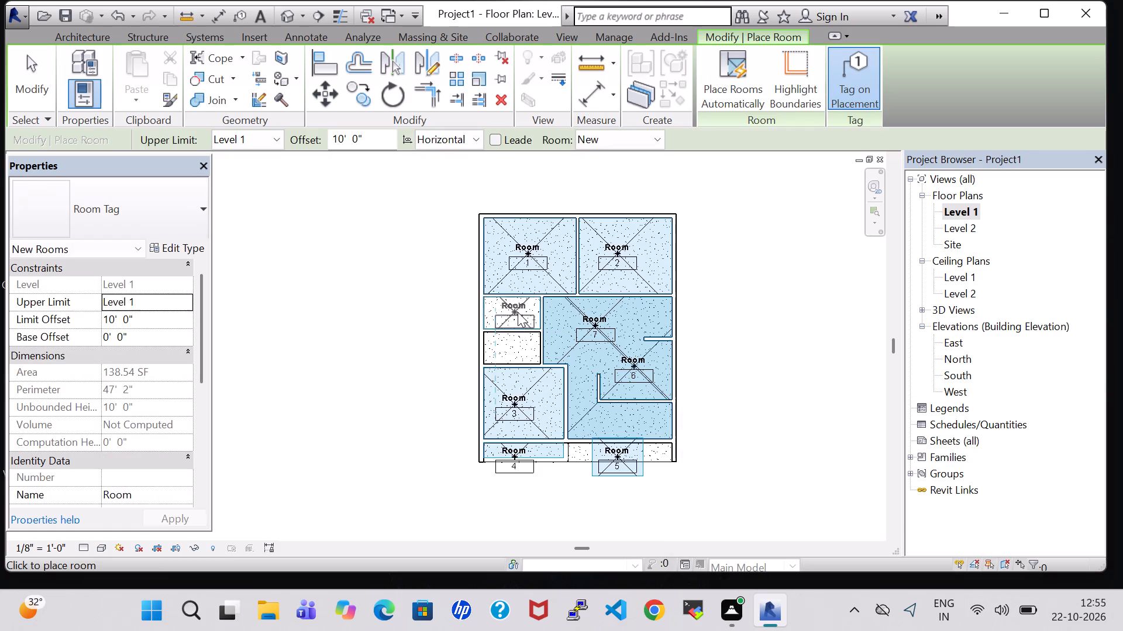
pyautogui.click(508, 315)
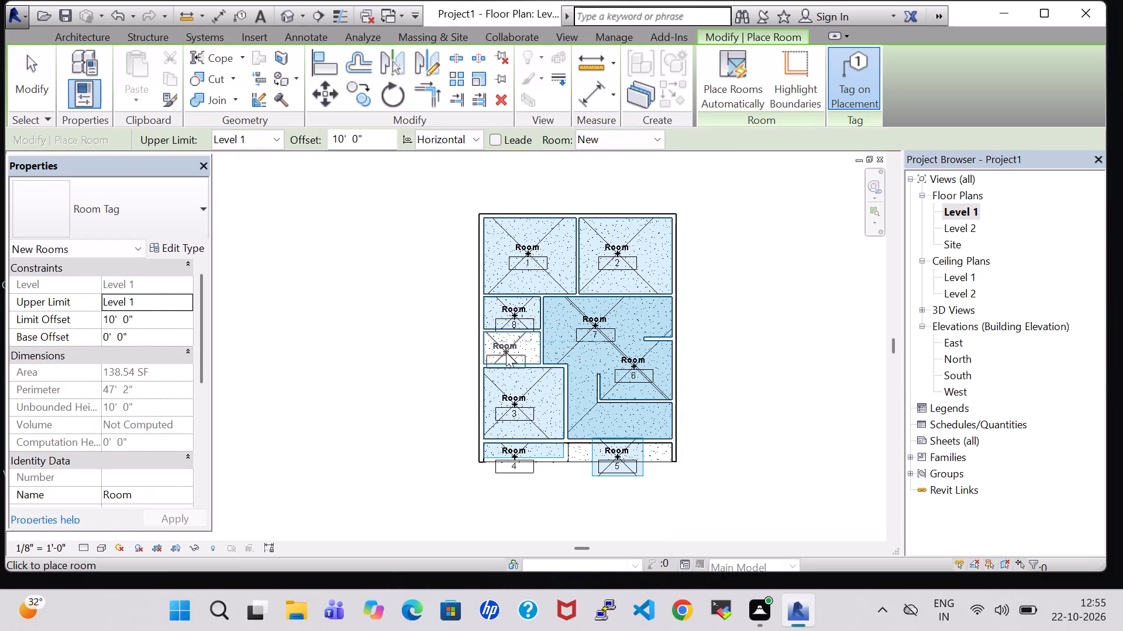
pyautogui.click(514, 348)
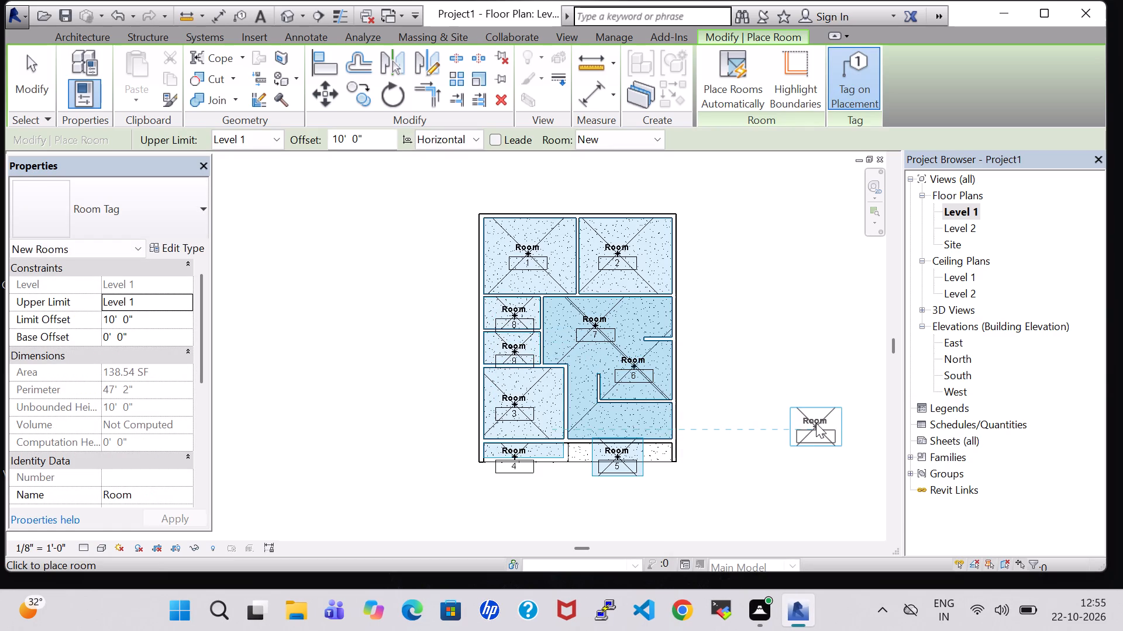
pyautogui.press('Escape')
pyautogui.press('Escape')
# Turn off Show Room Number in the Room Tag type properties.
pyautogui.click(535, 258)
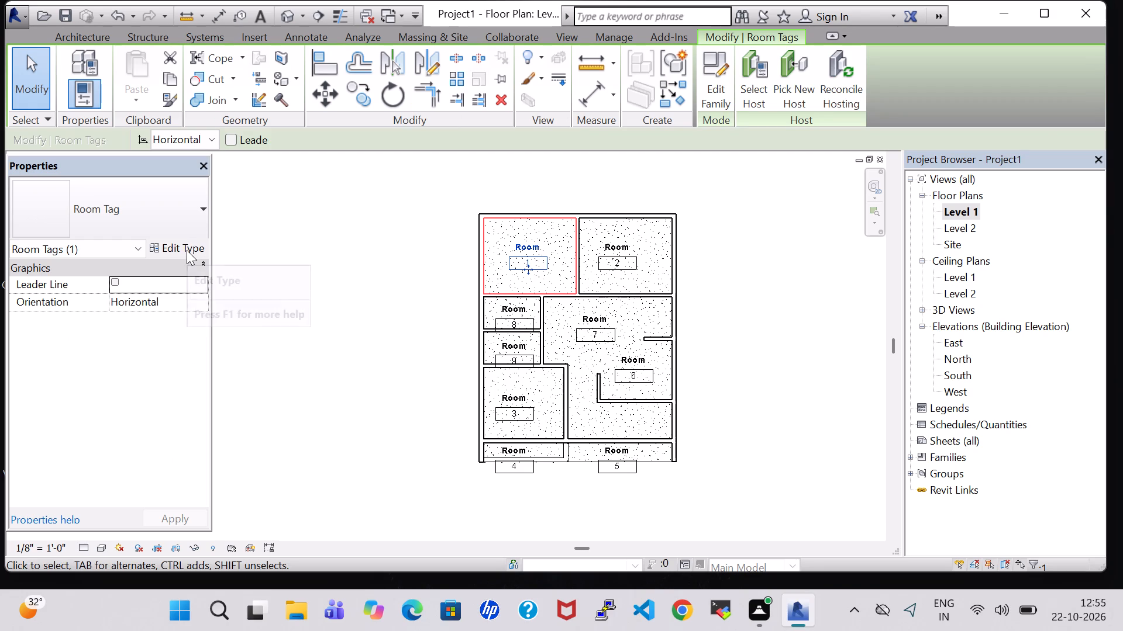
pyautogui.click(187, 250)
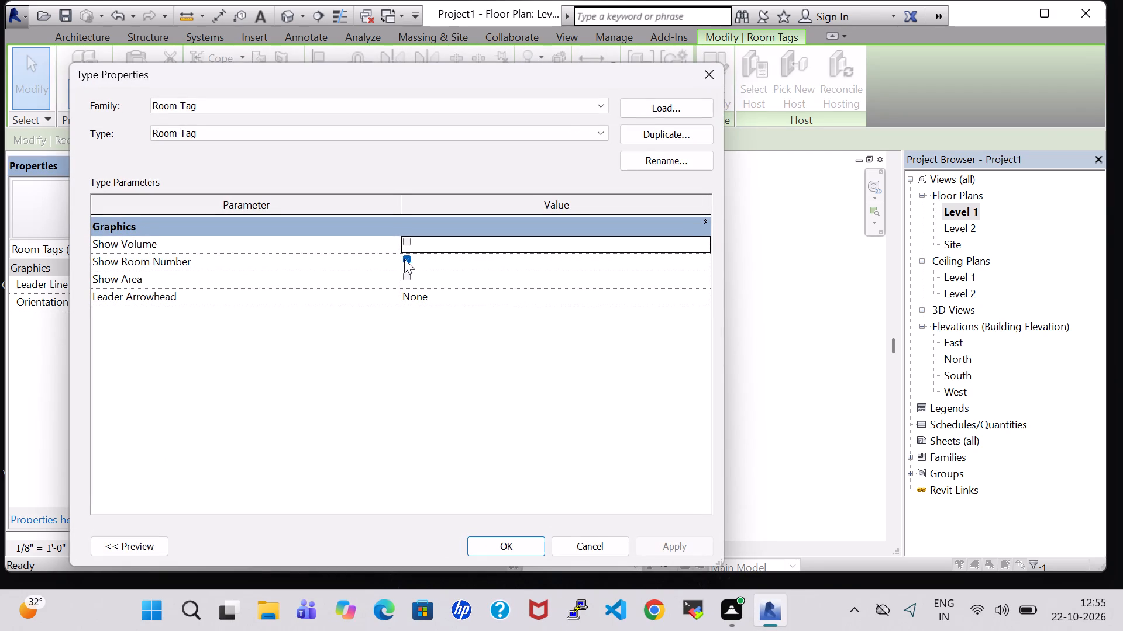
pyautogui.click(404, 259)
pyautogui.click(699, 546)
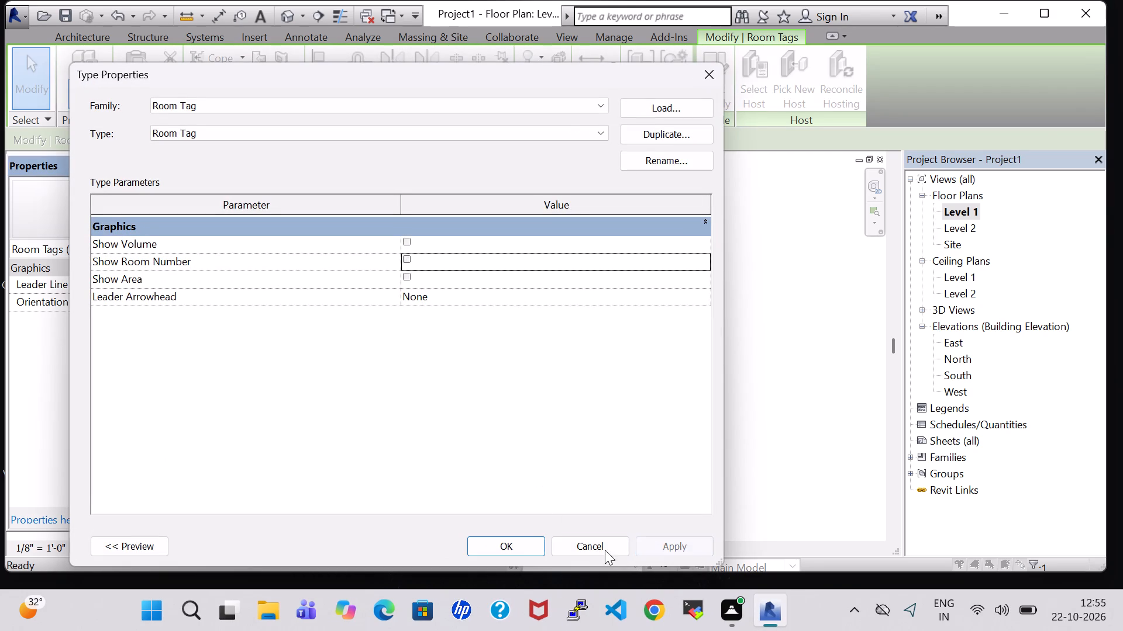
pyautogui.click(511, 551)
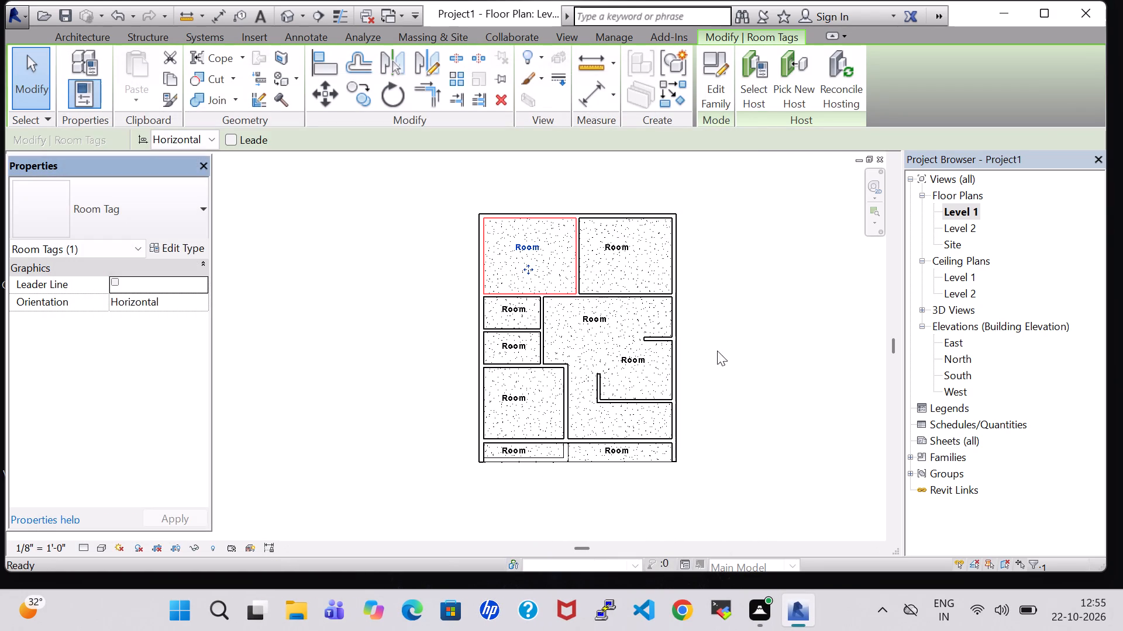
# Rename the northwest room's tag as BED ROOM.
pyautogui.moveTo(718, 349); pyautogui.dragTo(669, 349, button='middle')
pyautogui.scroll(1, 669, 349)
pyautogui.moveTo(669, 349); pyautogui.dragTo(695, 341, button='middle')
pyautogui.click(764, 374)
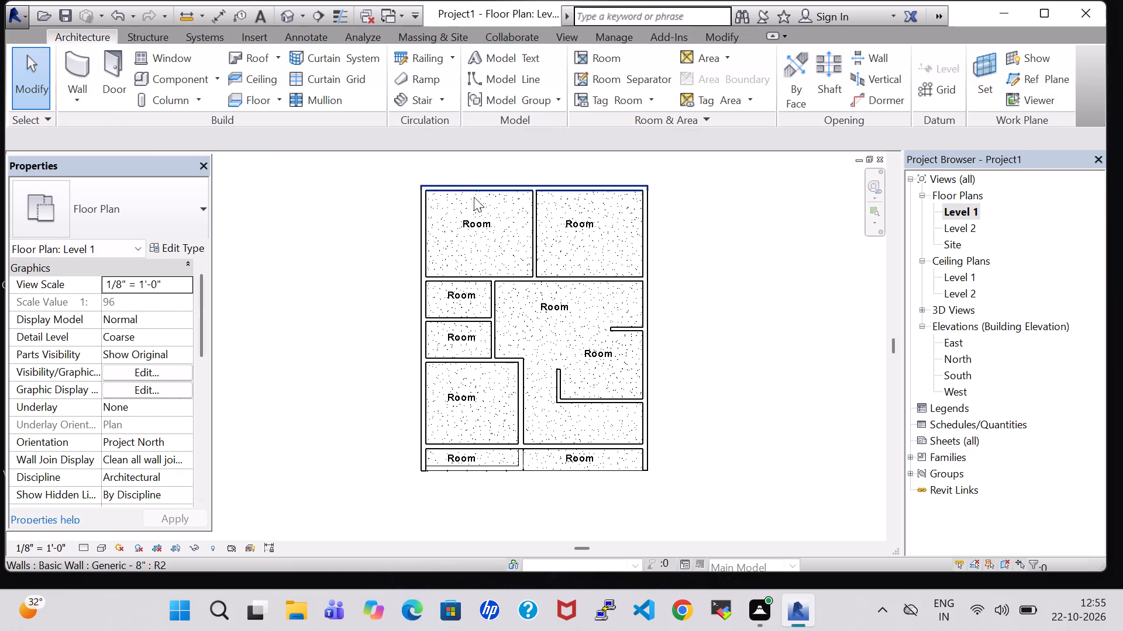
pyautogui.doubleClick(482, 225)
pyautogui.press('BackSpace')
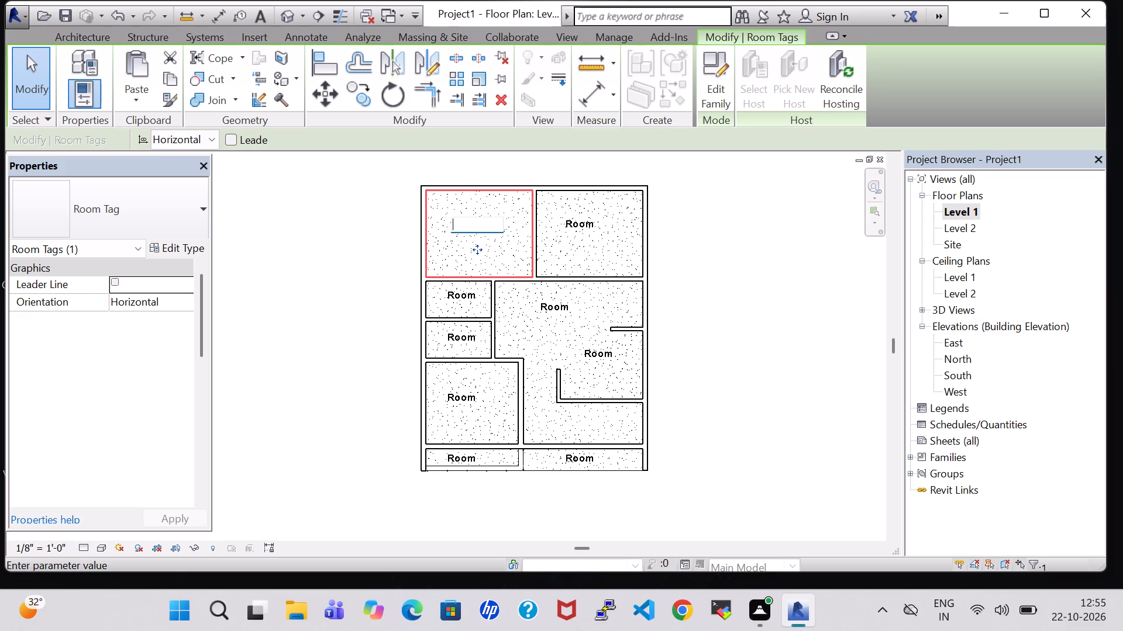
pyautogui.write('BED ROOM')
pyautogui.press('Return')
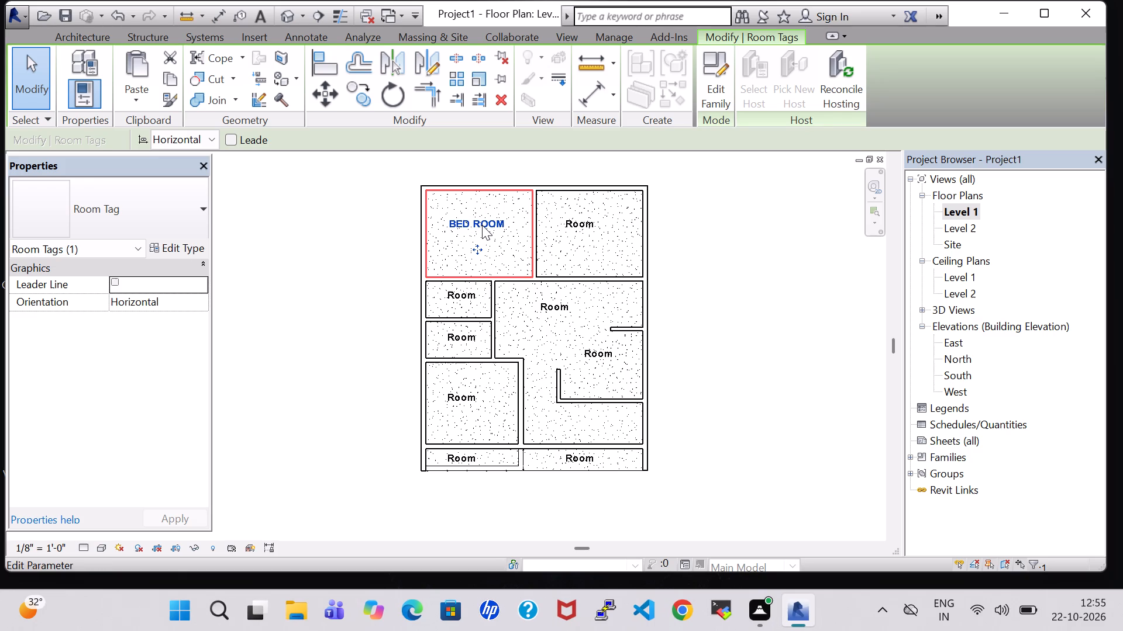
# Rename the northeast room's tag as BED ROOM.
pyautogui.doubleClick(578, 227)
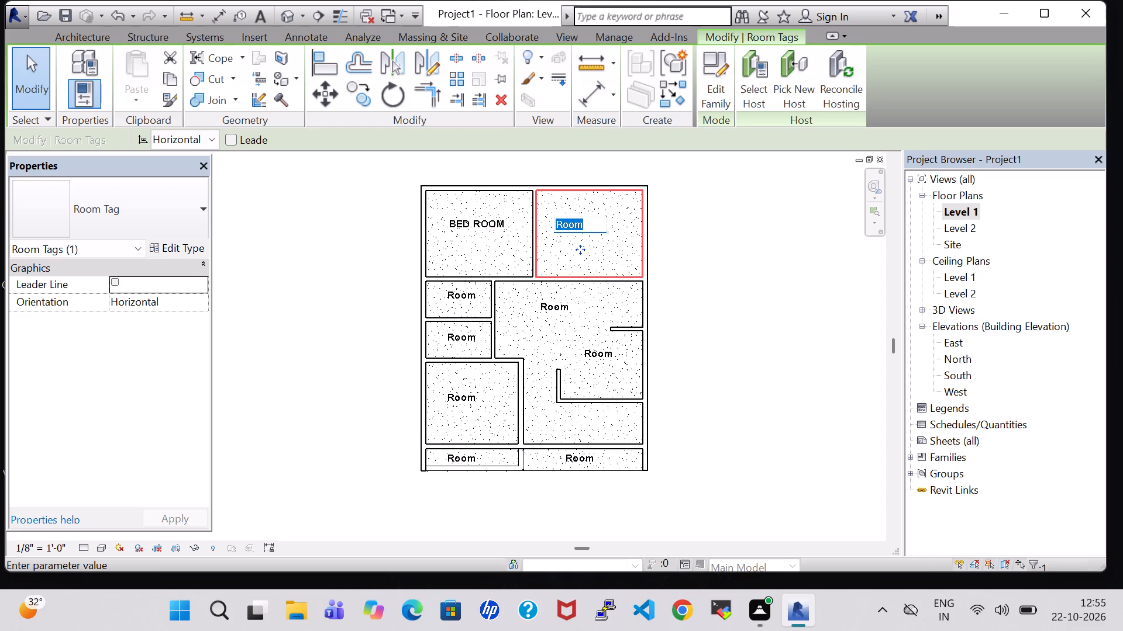
pyautogui.press('BackSpace')
pyautogui.write('BED ROOM')
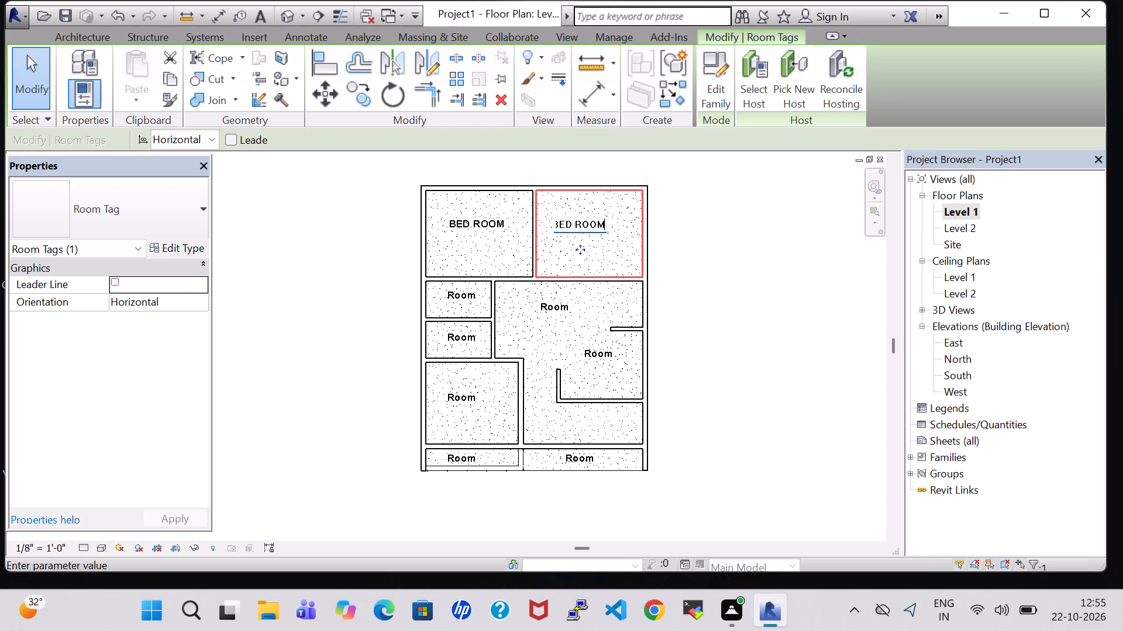
pyautogui.press('Return')
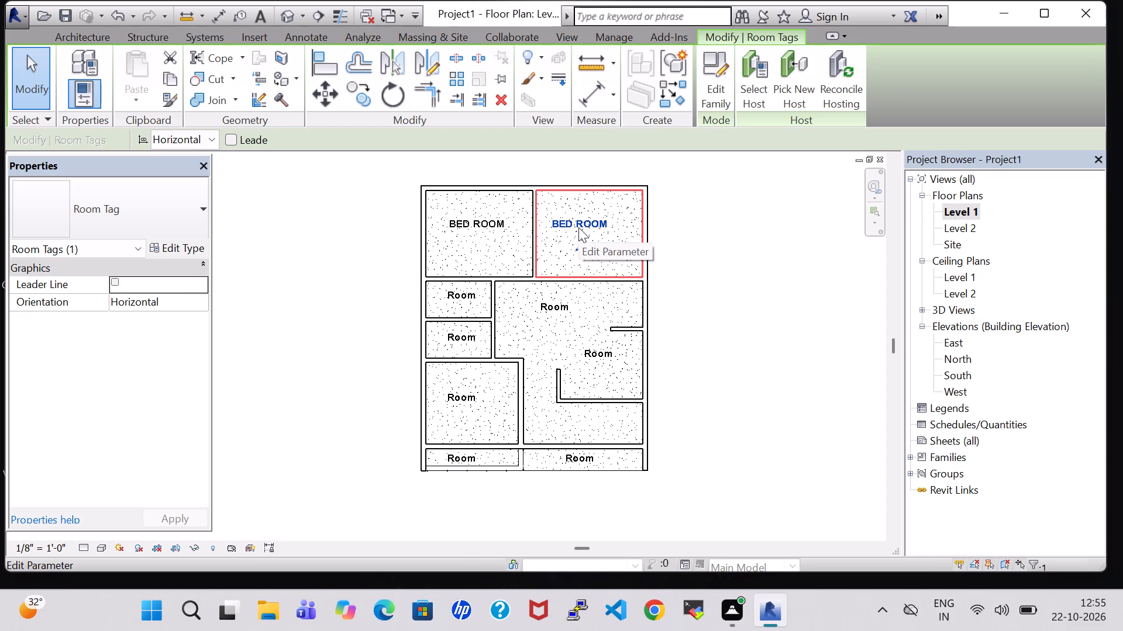
# Rename the tags of both small west rooms as TOILET.
pyautogui.doubleClick(470, 295)
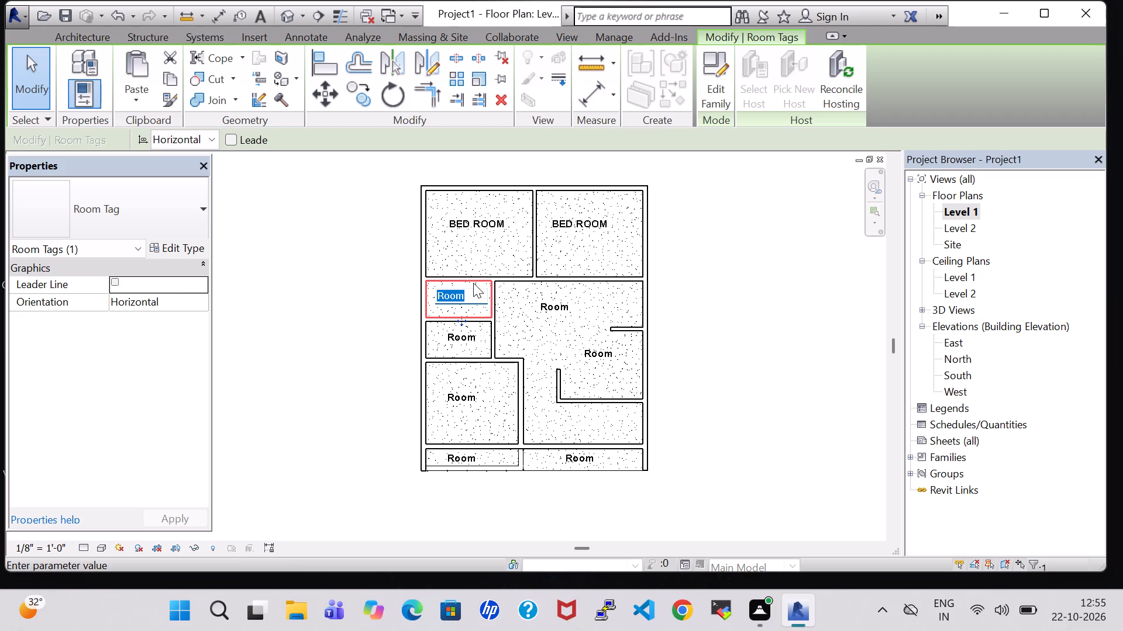
pyautogui.press('BackSpace')
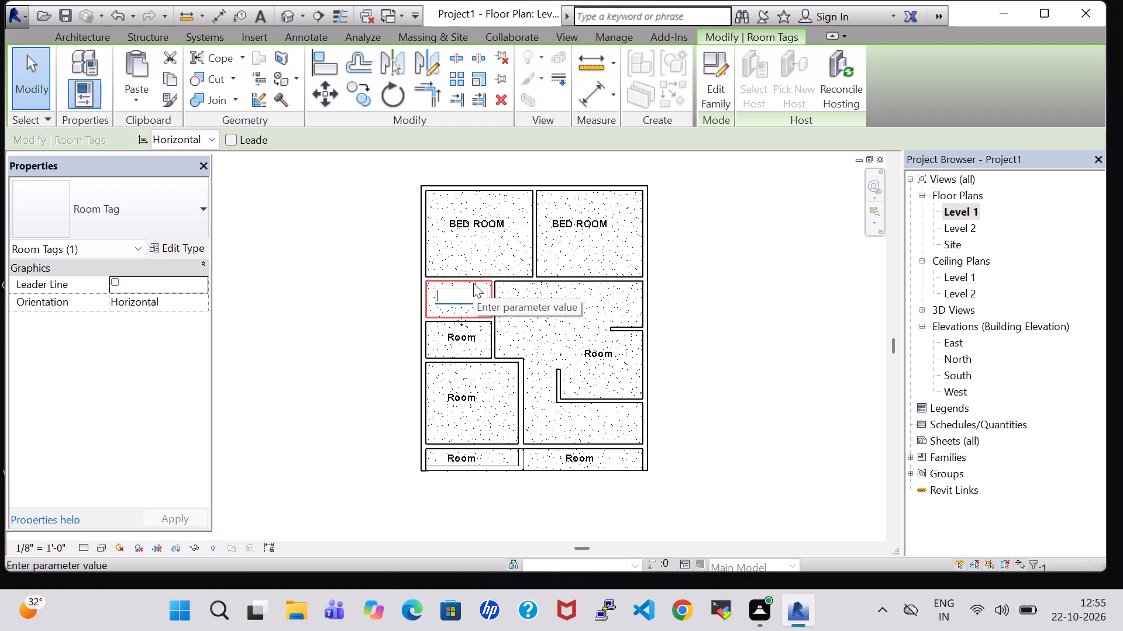
pyautogui.write('TOILET')
pyautogui.press('Return')
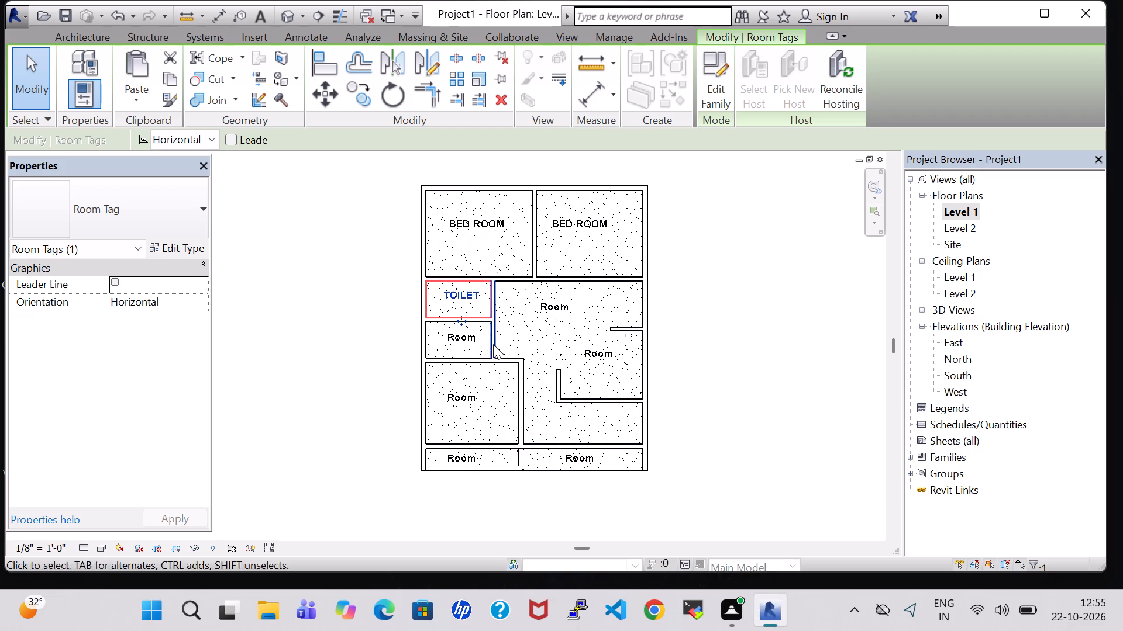
pyautogui.doubleClick(452, 344)
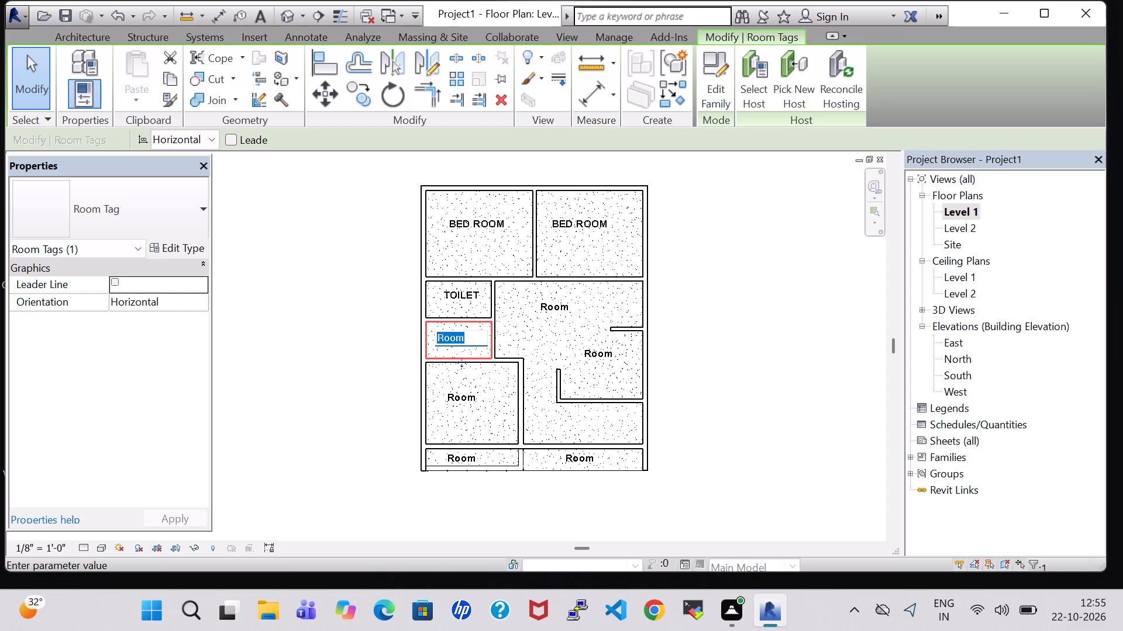
pyautogui.press('BackSpace')
pyautogui.write('TOILET')
pyautogui.press('Return')
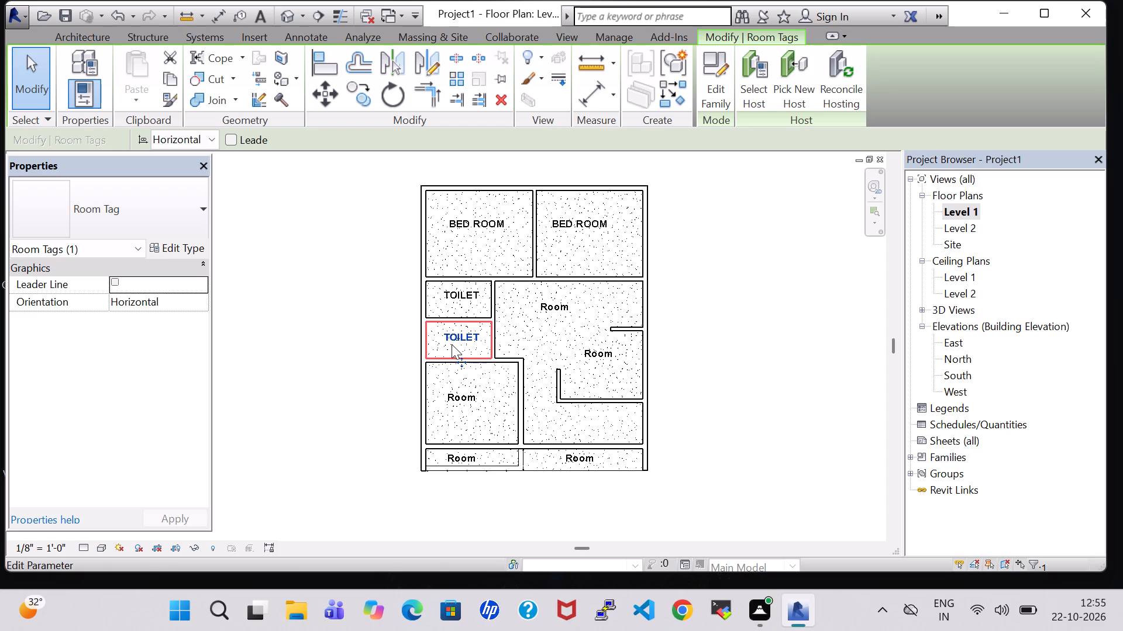
# Rename the tag of the southwest room, below the two toilets, as BED ROOM.
pyautogui.click(746, 389)
pyautogui.moveTo(702, 331); pyautogui.dragTo(693, 330, button='middle')
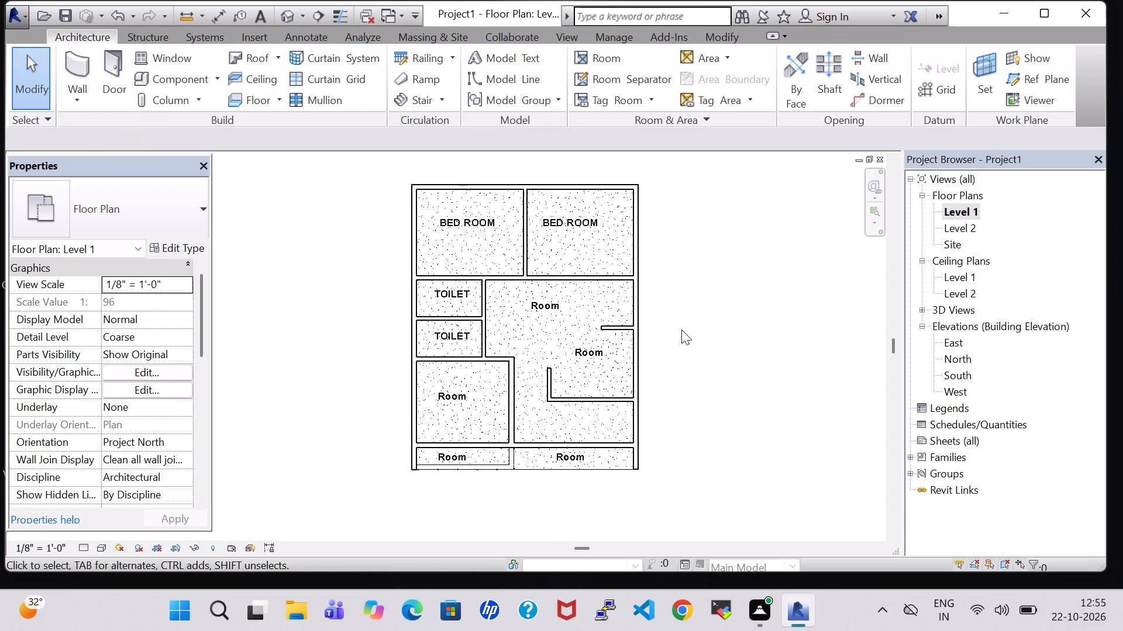
pyautogui.middleClick(665, 332)
pyautogui.doubleClick(440, 400)
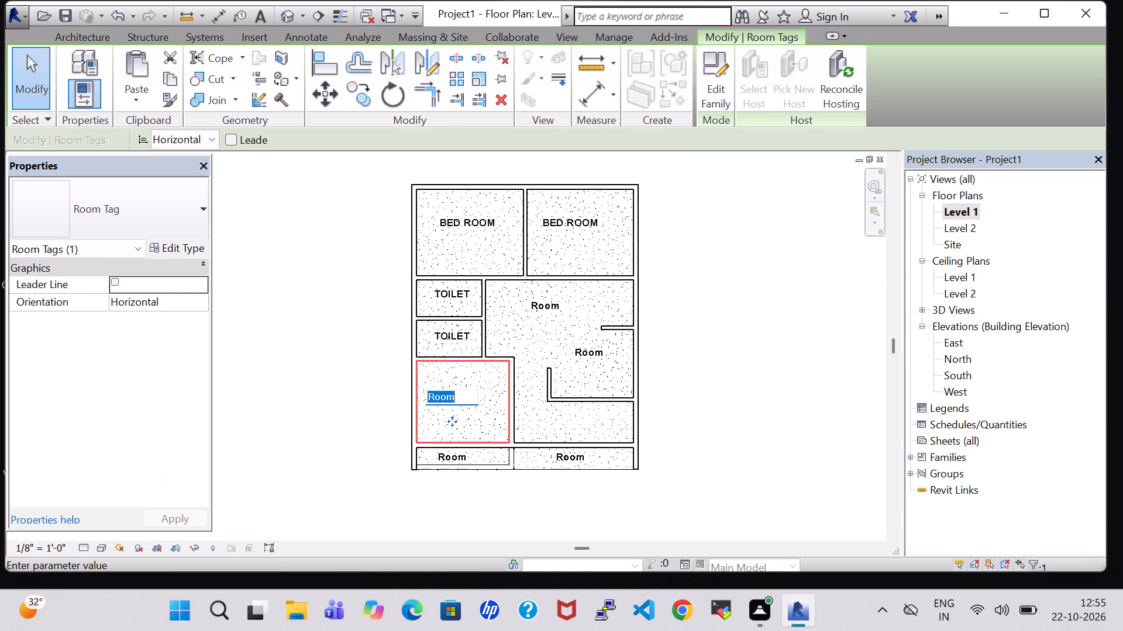
pyautogui.press('BackSpace')
pyautogui.write('BED R')
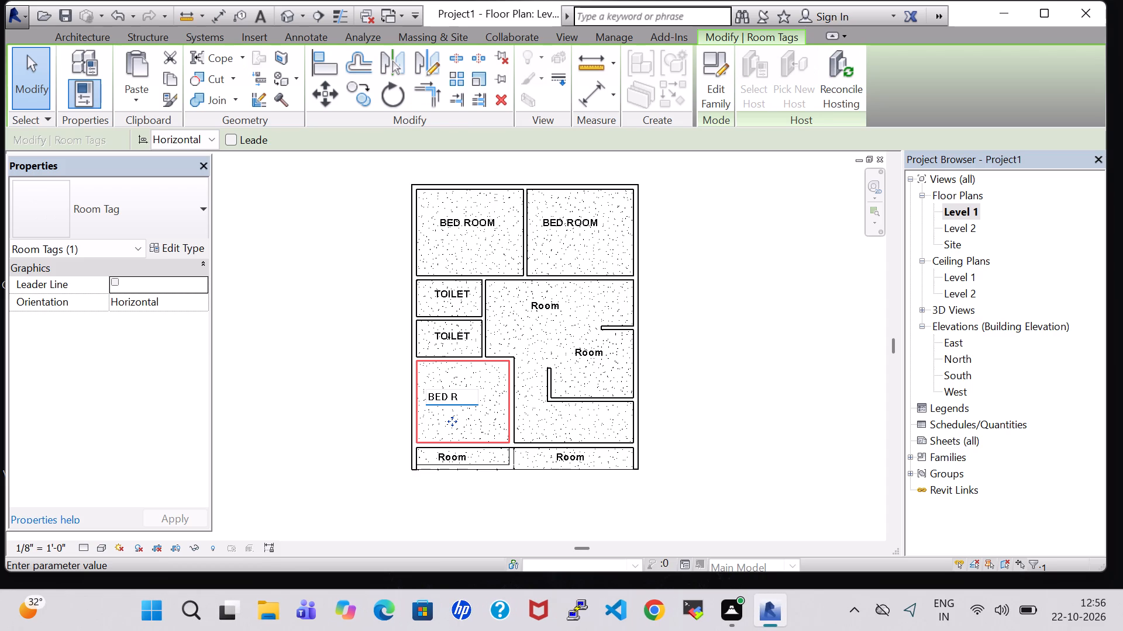
pyautogui.write('OOM')
pyautogui.press('Return')
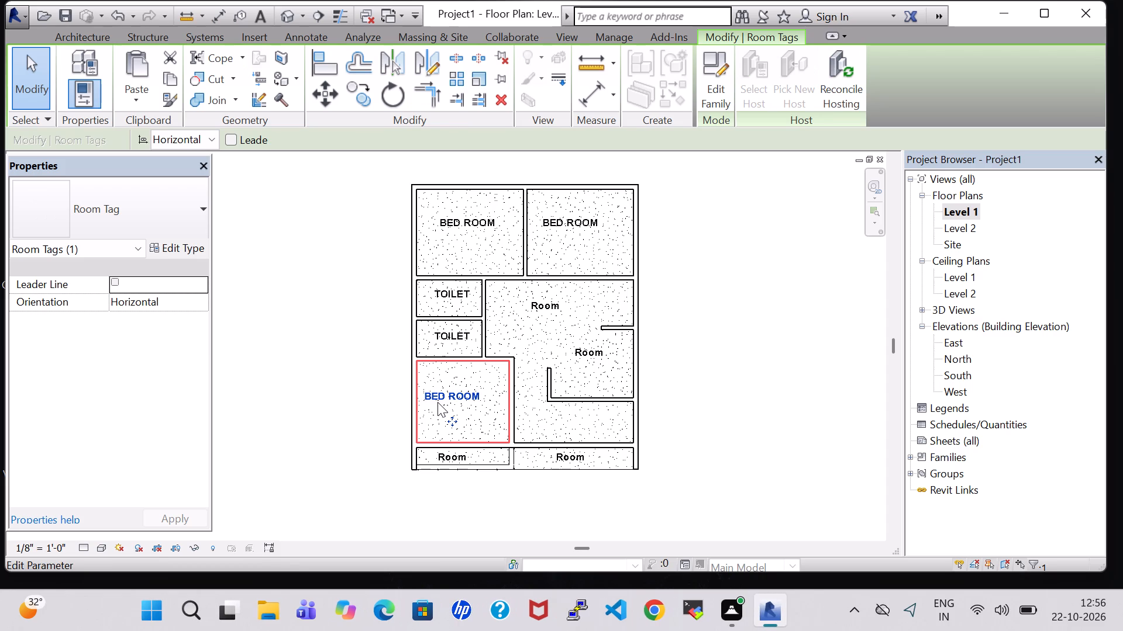
pyautogui.click(777, 320)
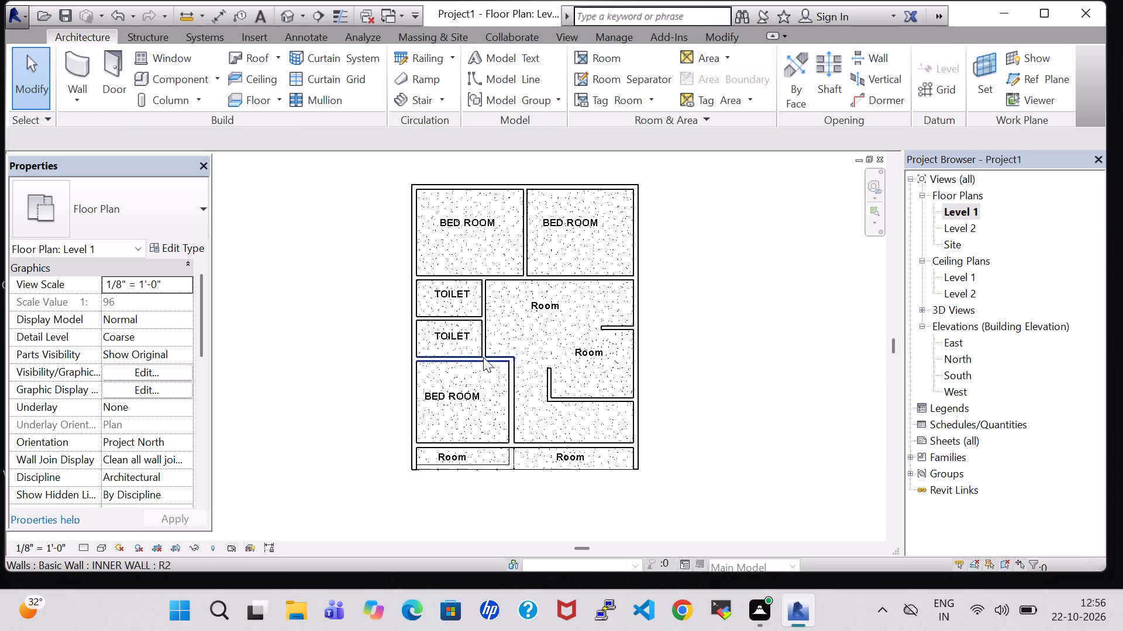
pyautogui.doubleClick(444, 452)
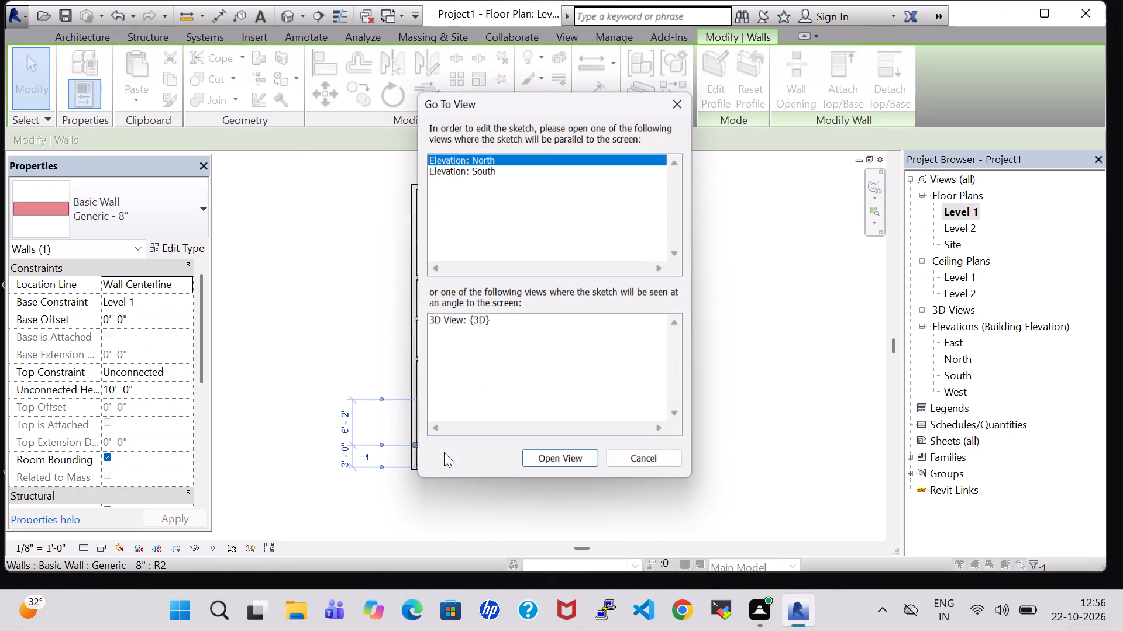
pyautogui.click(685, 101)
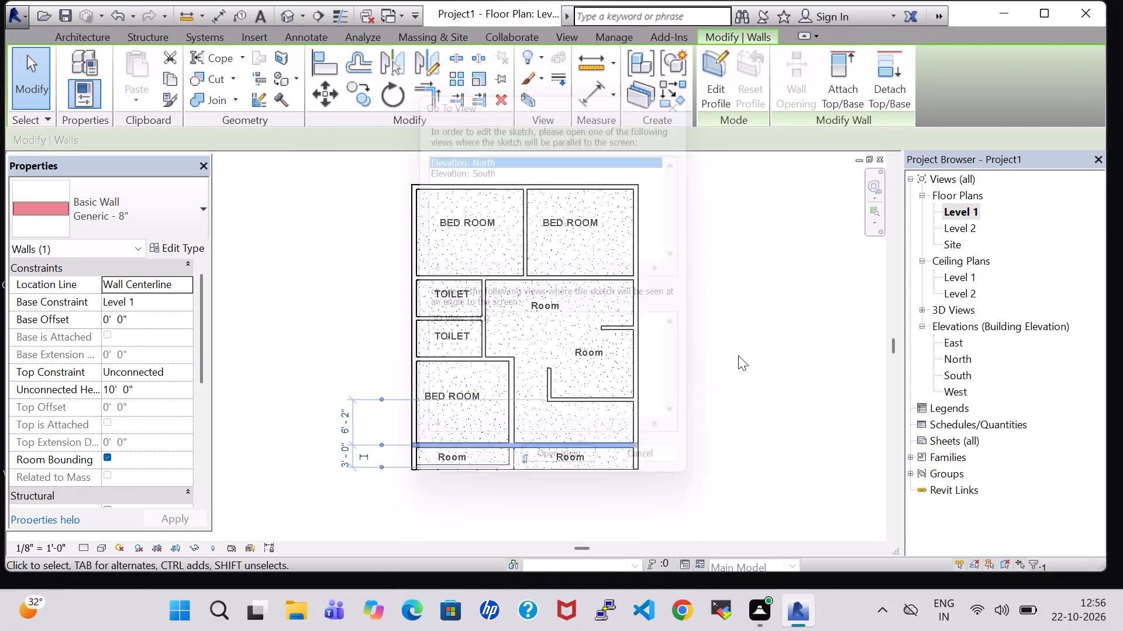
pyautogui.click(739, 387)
# Rename the tag of the narrow space south of the southwest bedroom as BALCONY.
pyautogui.scroll(6, 724, 397)
pyautogui.moveTo(366, 467); pyautogui.dragTo(716, 305, button='middle')
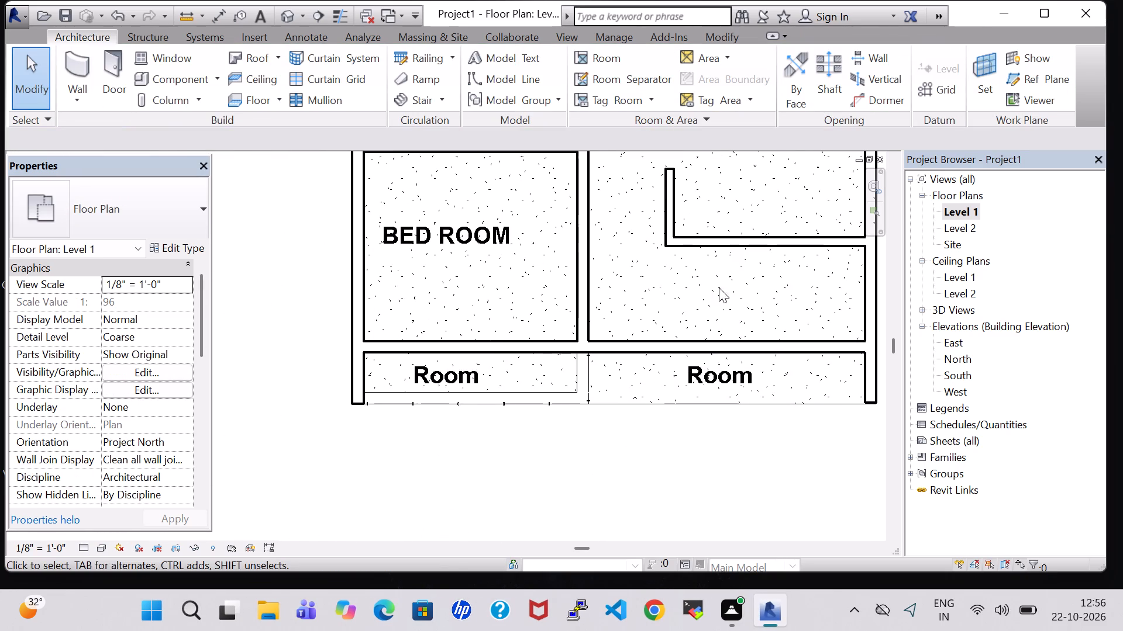
pyautogui.doubleClick(453, 368)
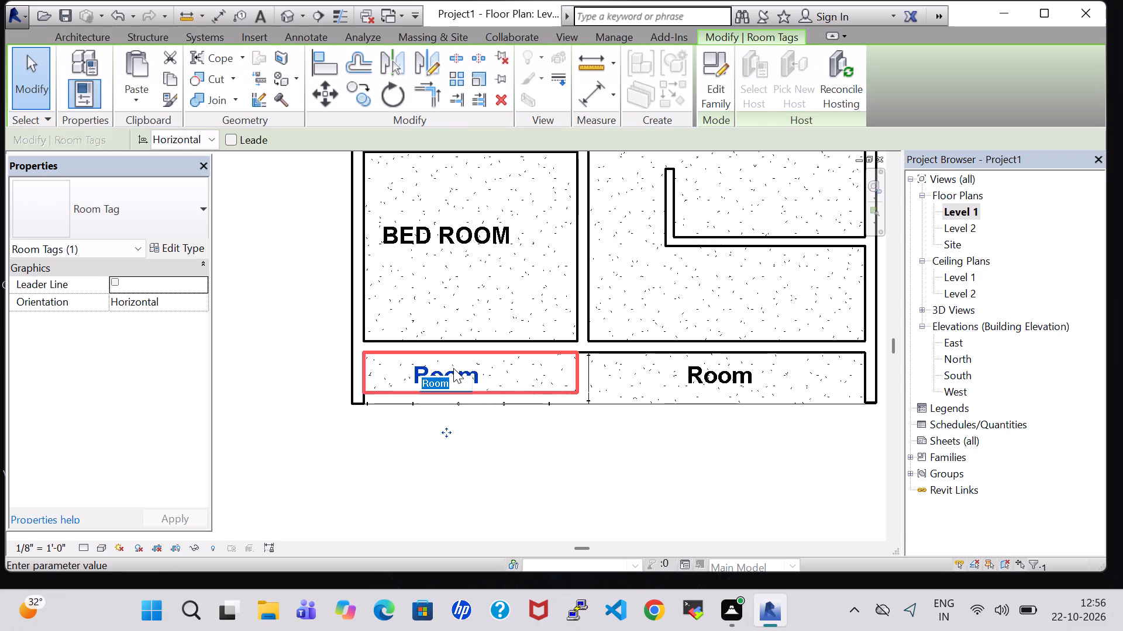
pyautogui.press('BackSpace')
pyautogui.write('BALCONY')
pyautogui.press('Return')
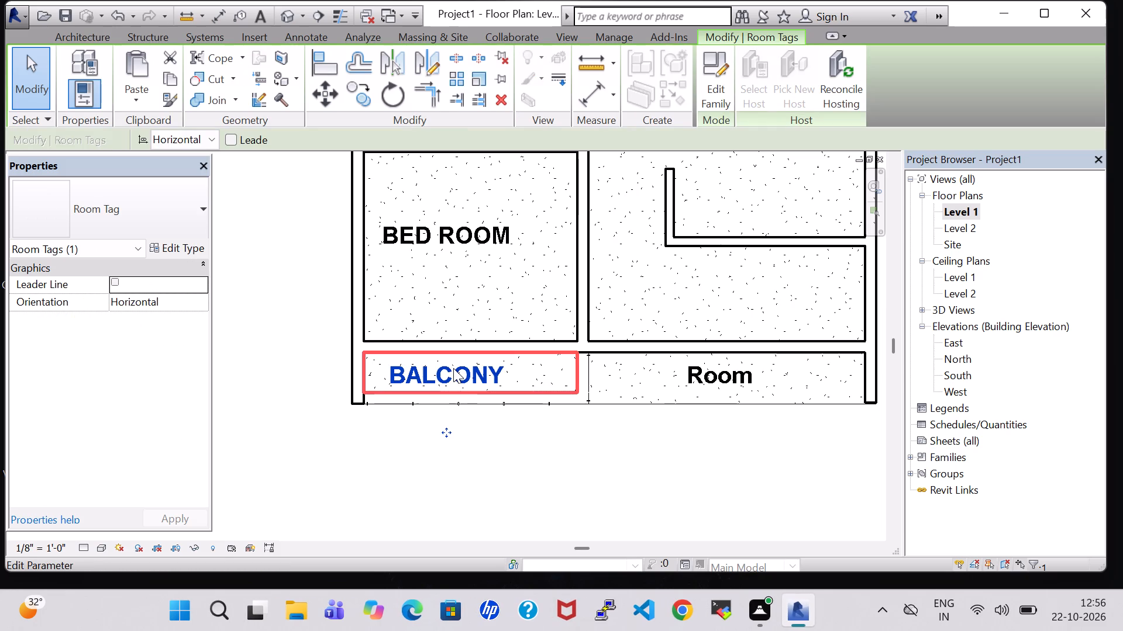
# Rename the tag of the narrow southeast space beside the balcony as WIDE PORCH.
pyautogui.doubleClick(717, 378)
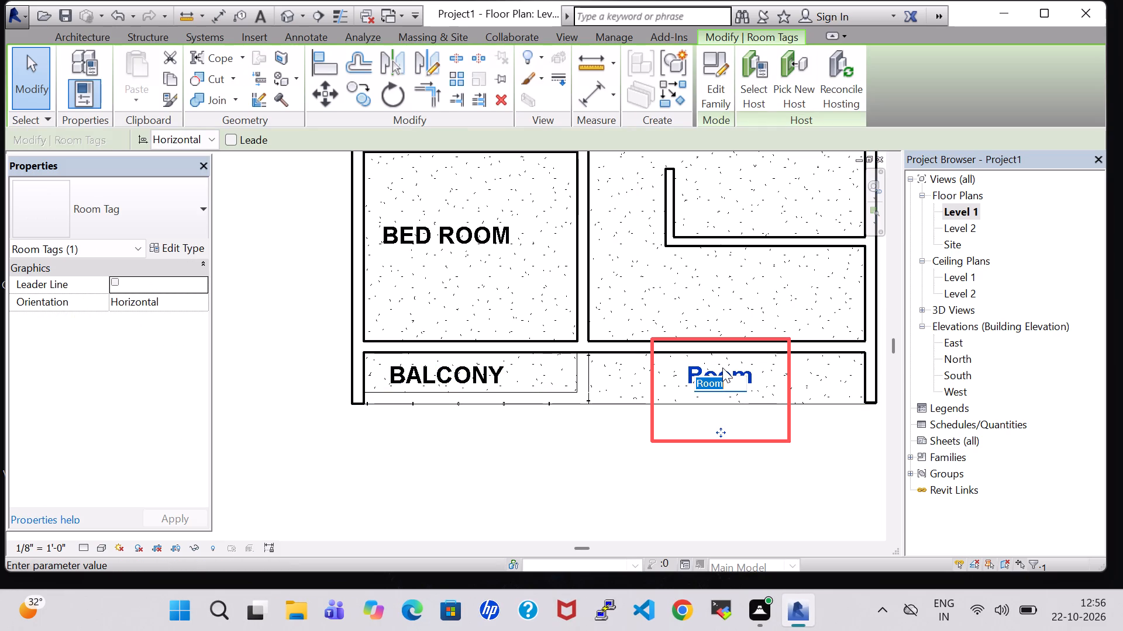
pyautogui.press('BackSpace')
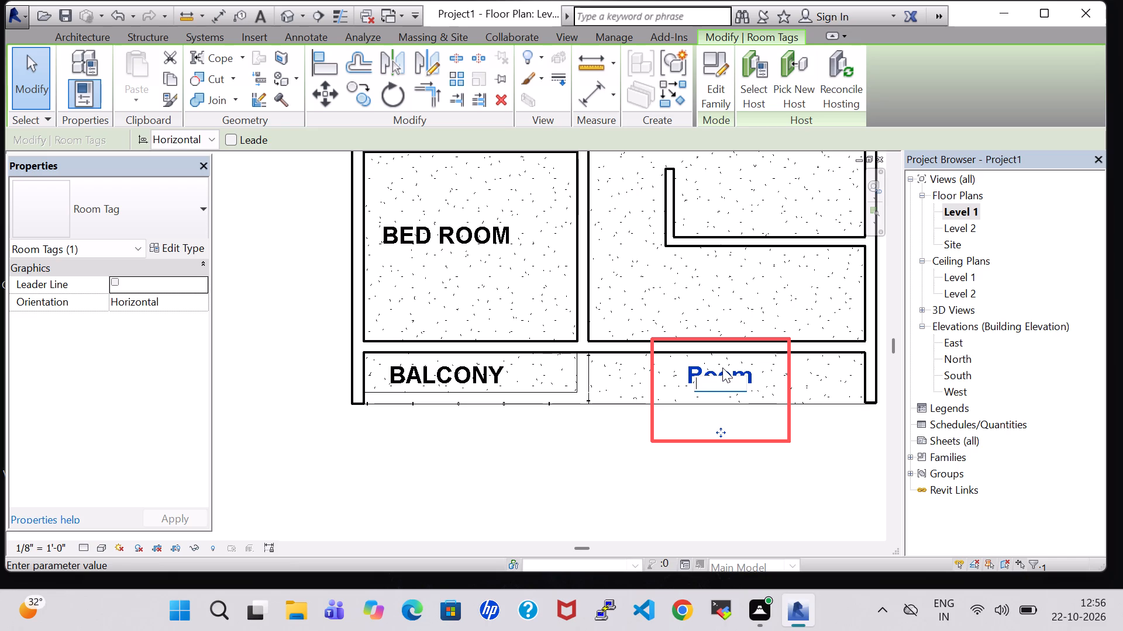
pyautogui.write('WIDE')
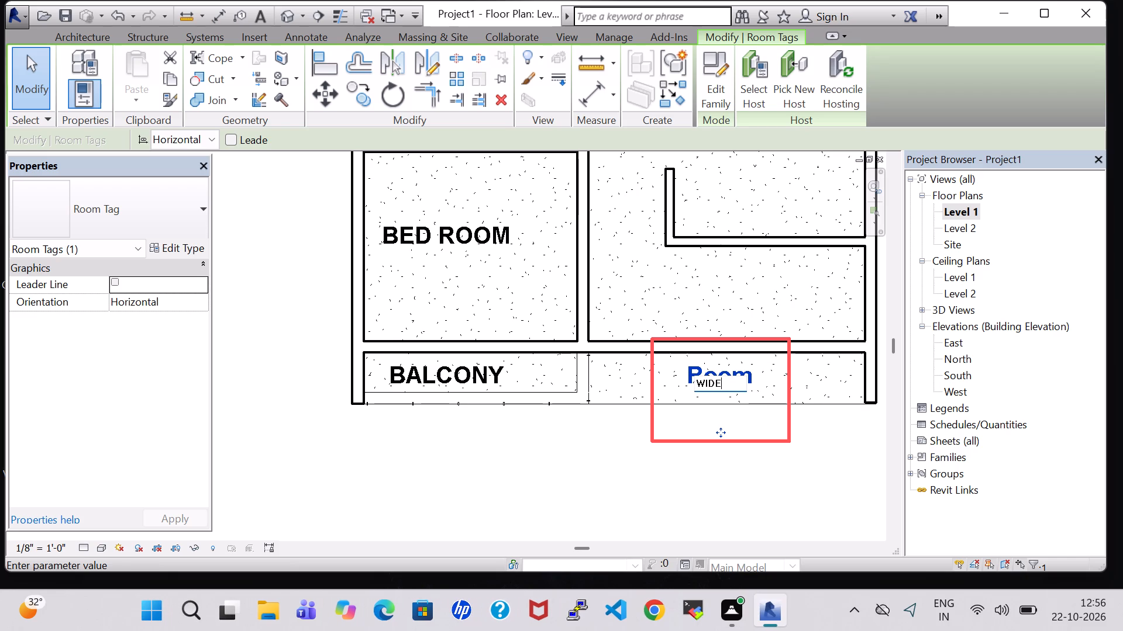
pyautogui.press('space')
pyautogui.write('PORCH')
pyautogui.press('Return')
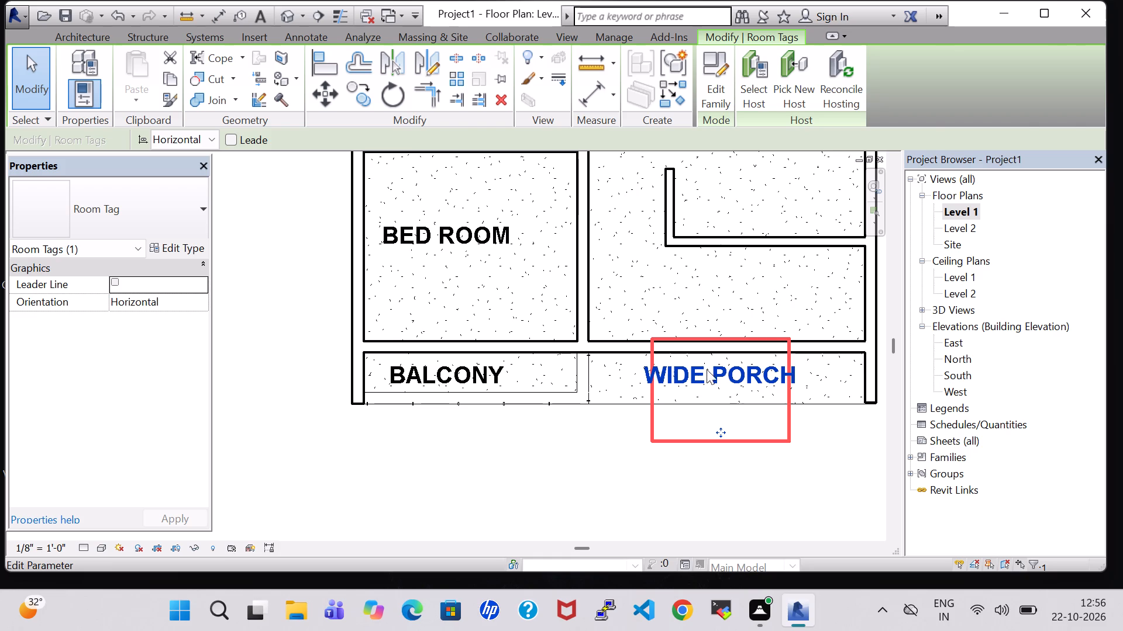
pyautogui.click(494, 467)
# Nudge the WIDE PORCH tag slightly east within its space.
pyautogui.scroll(-5, 692, 445)
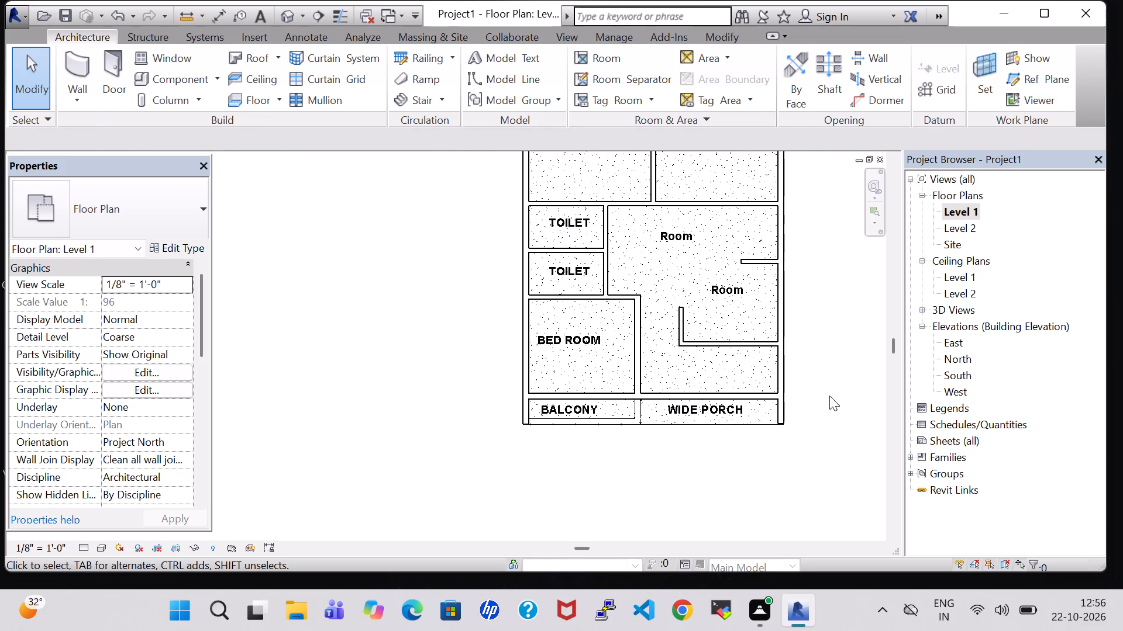
pyautogui.click(715, 408)
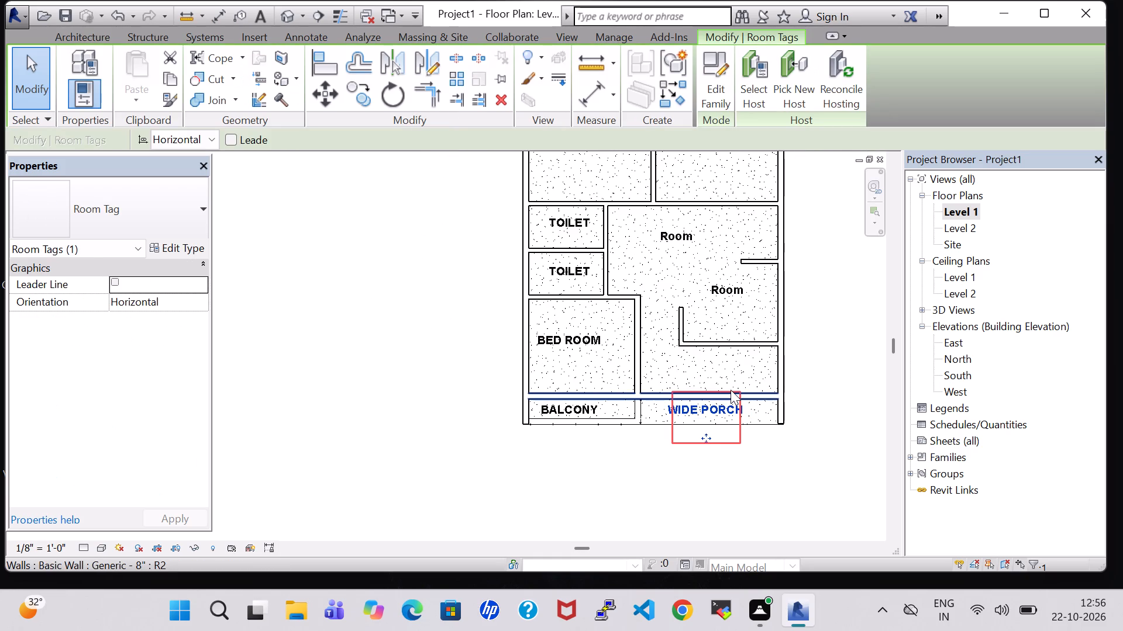
pyautogui.press('Down')
pyautogui.press('Right')
pyautogui.press('Up')
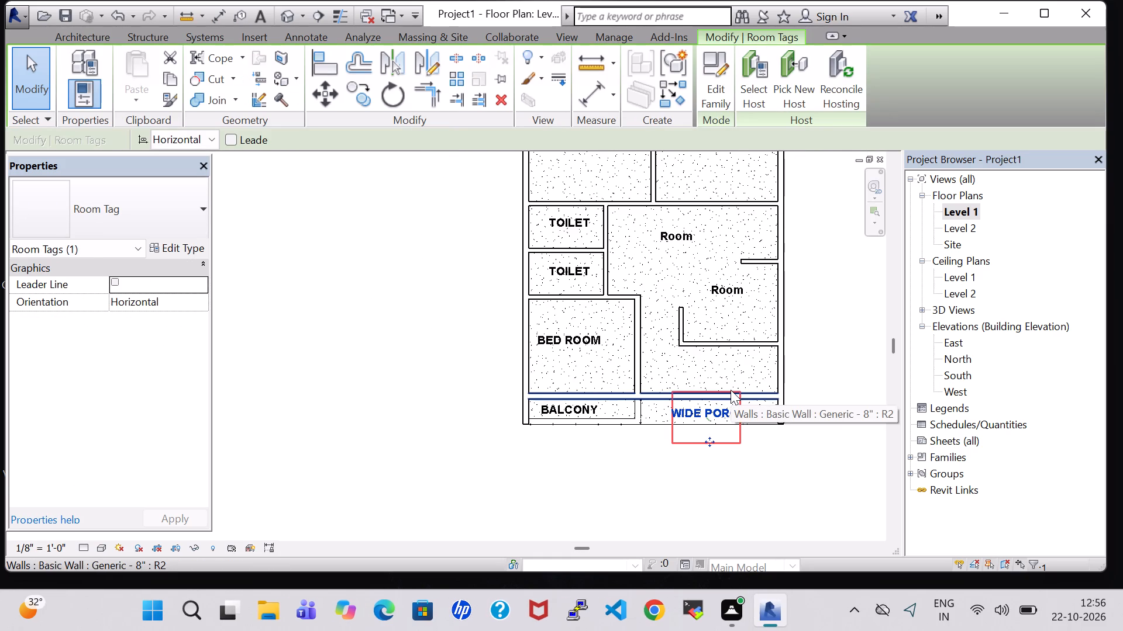
pyautogui.click(858, 375)
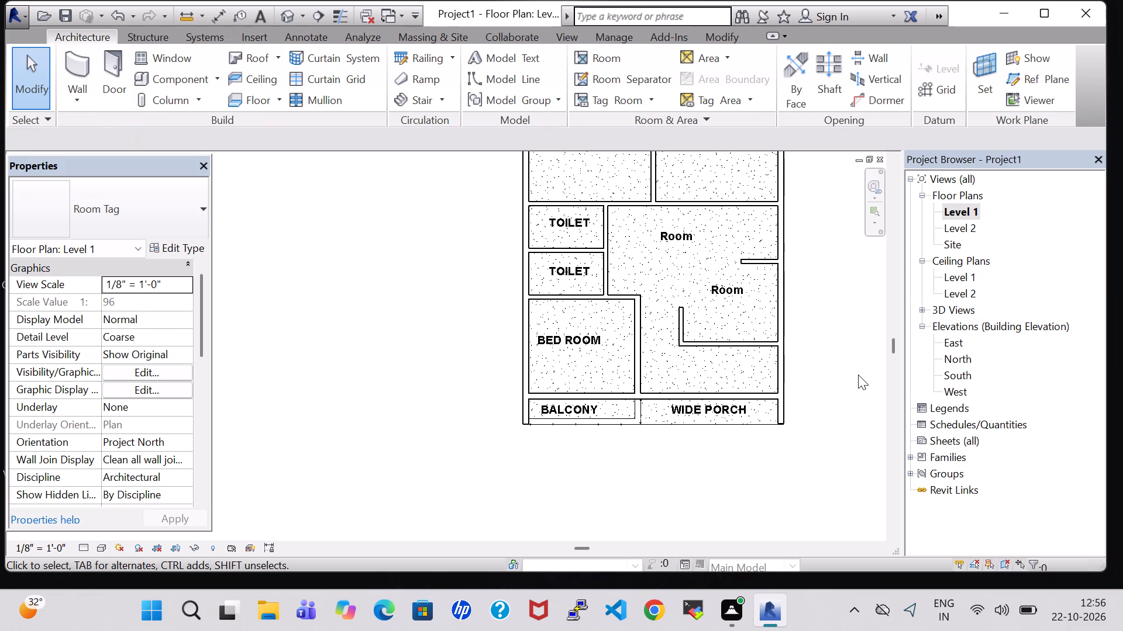
# Nudge the BALCONY tag one increment north and six increments east to centre it in its space.
pyautogui.scroll(-1, 858, 375)
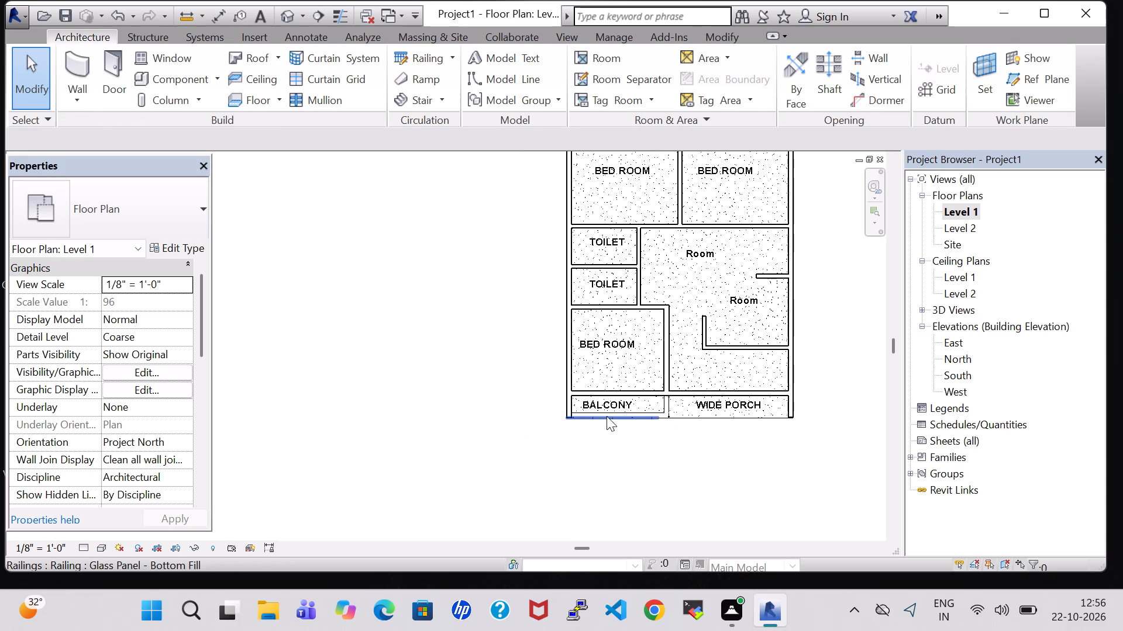
pyautogui.click(609, 403)
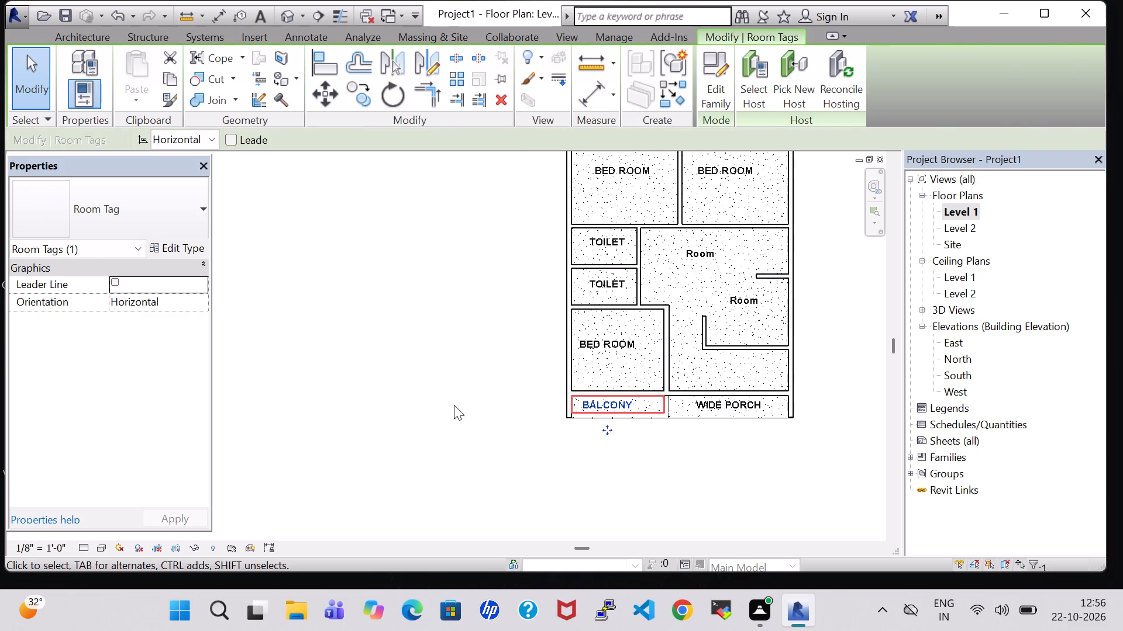
pyautogui.click(376, 417)
pyautogui.scroll(8, 387, 426)
pyautogui.scroll(-1, 561, 455)
pyautogui.moveTo(821, 407); pyautogui.dragTo(131, 511, button='middle')
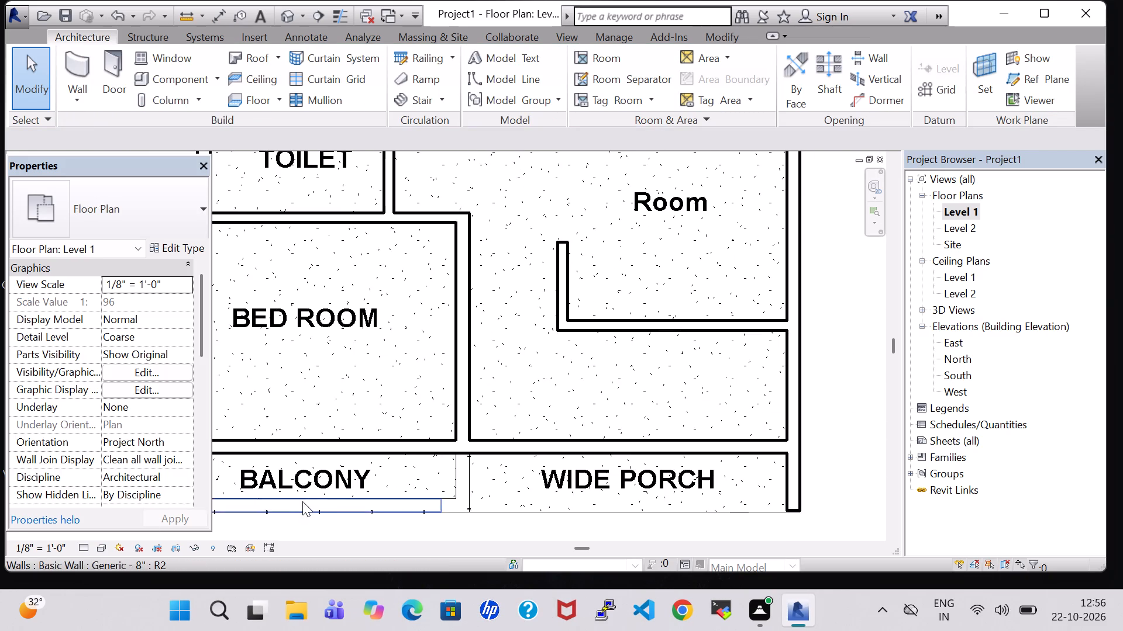
pyautogui.scroll(-2, 358, 484)
pyautogui.click(335, 476)
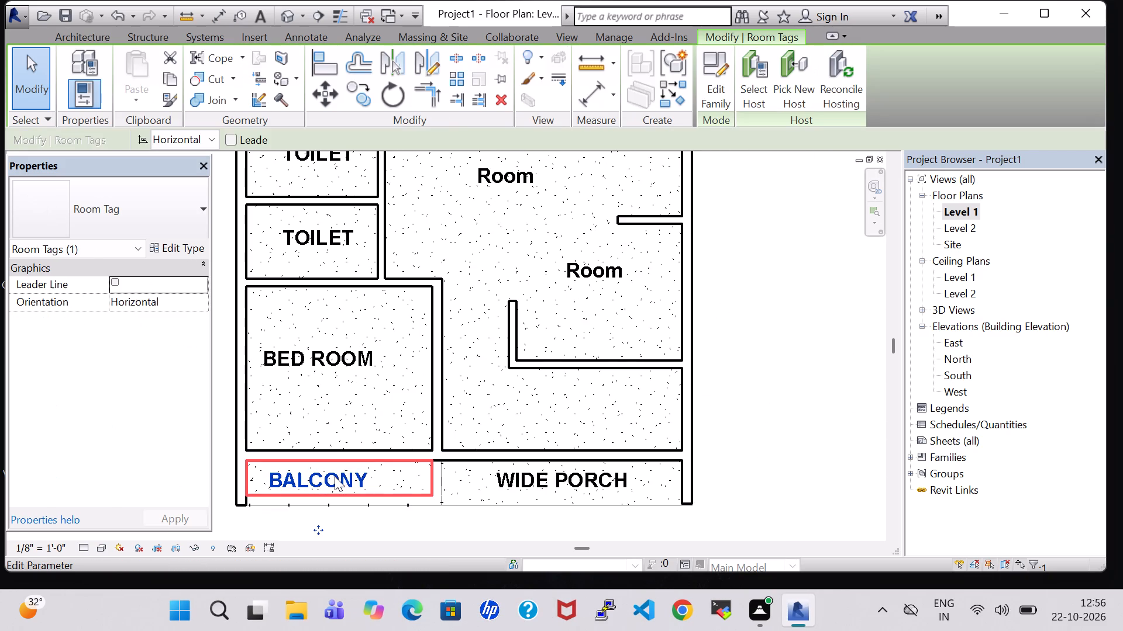
pyautogui.click(371, 523)
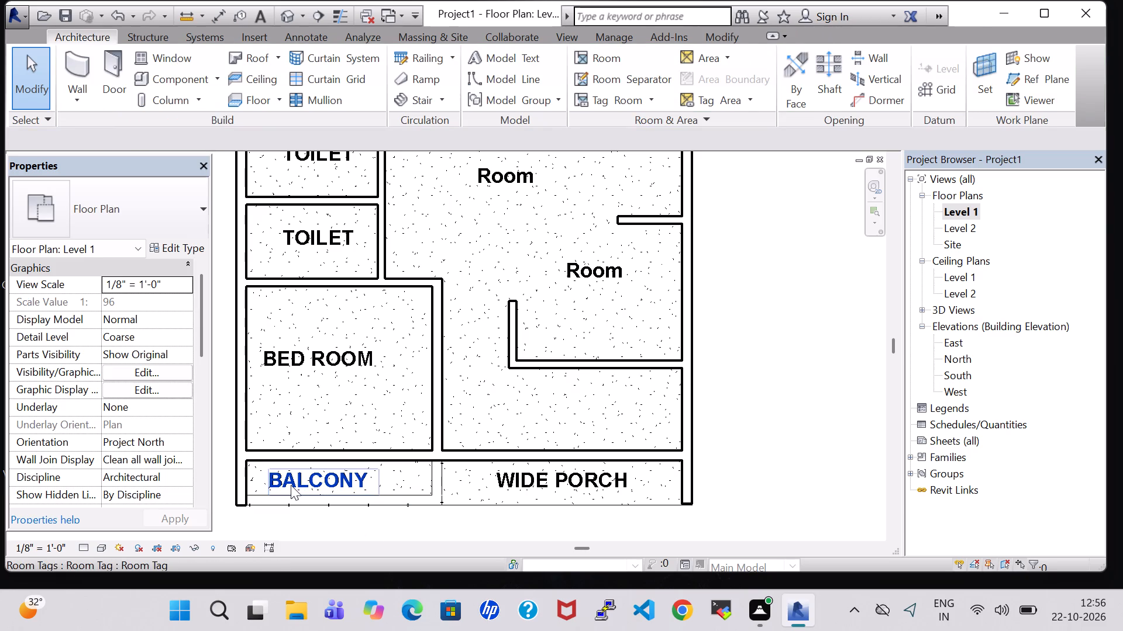
pyautogui.click(291, 485)
pyautogui.press('Up')
pyautogui.press('Right')
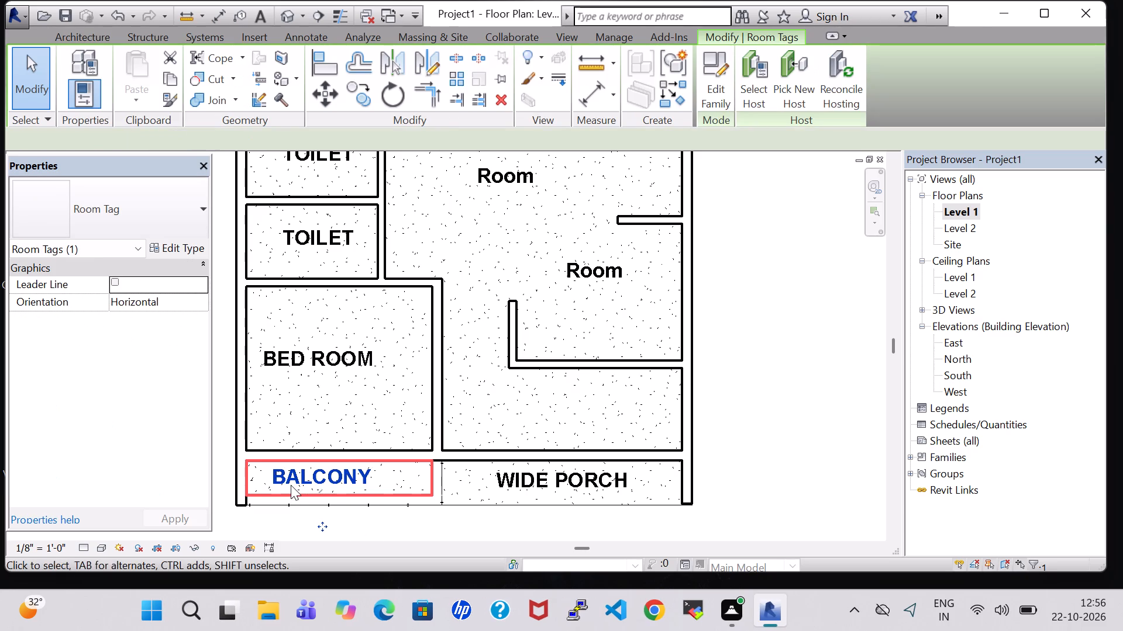
pyautogui.press('Right')
pyautogui.press('Right')
pyautogui.press('Right')
pyautogui.press('Right')
pyautogui.press('Down')
pyautogui.press('Up')
pyautogui.press('Right')
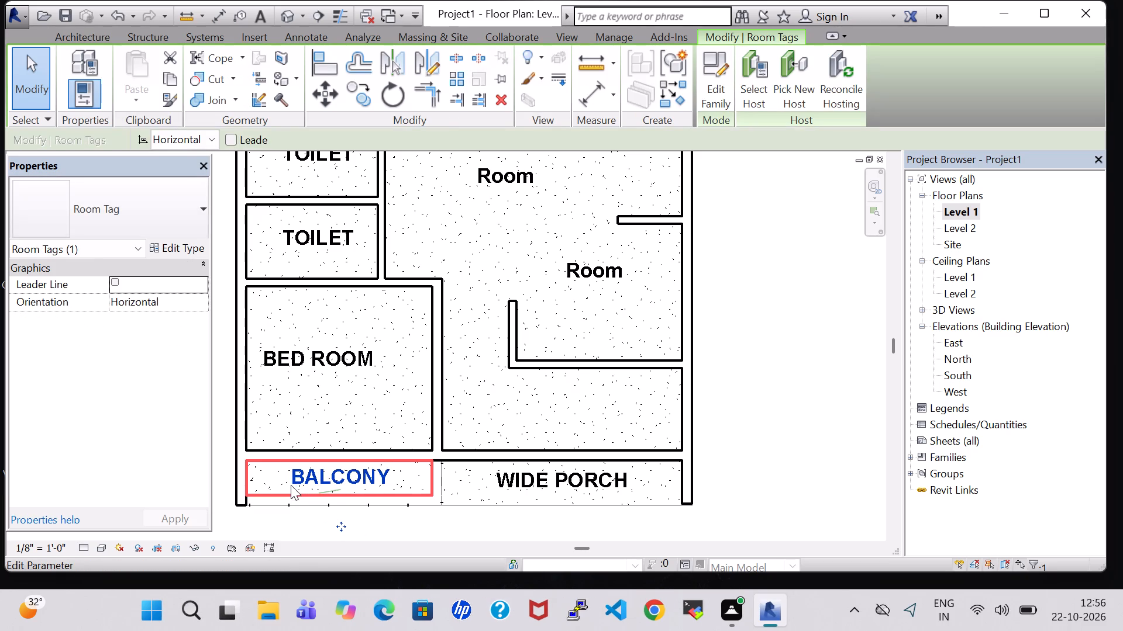
pyautogui.click(776, 401)
pyautogui.scroll(-3, 776, 401)
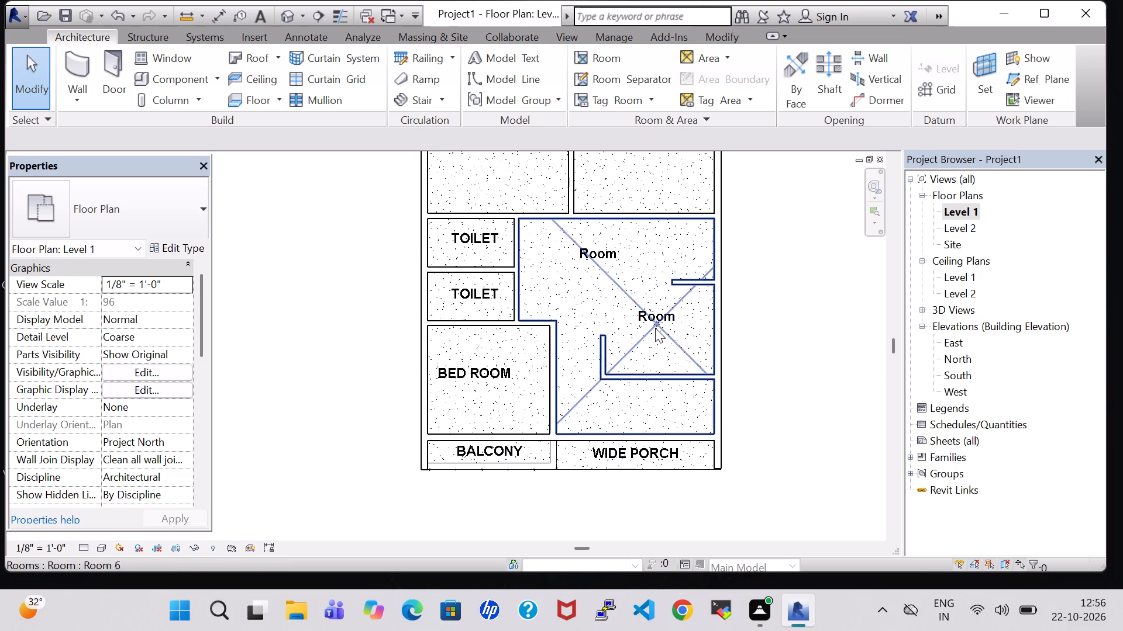
# Rename the lower Room tag, in the partly enclosed space on the east side, as KITCHEN.
pyautogui.doubleClick(655, 310)
pyautogui.press('BackSpace')
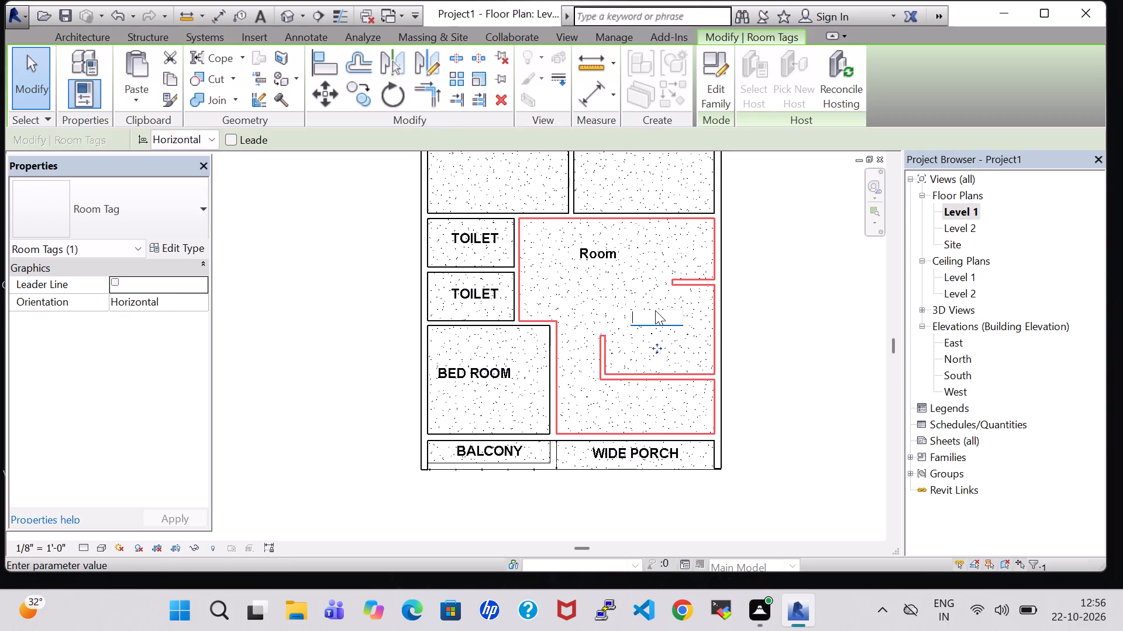
pyautogui.write('KITCHEN')
pyautogui.press('Return')
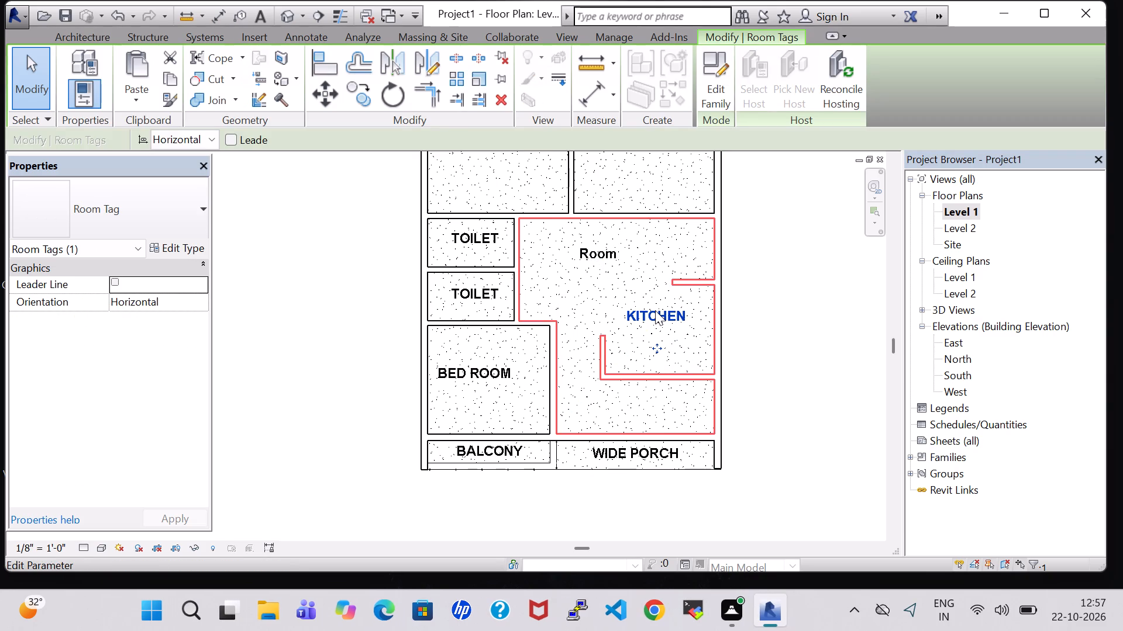
# Nudge the KITCHEN tag seven increments south into the kitchen space.
pyautogui.press('Down')
pyautogui.press('Down')
pyautogui.press('Down')
pyautogui.press('Down')
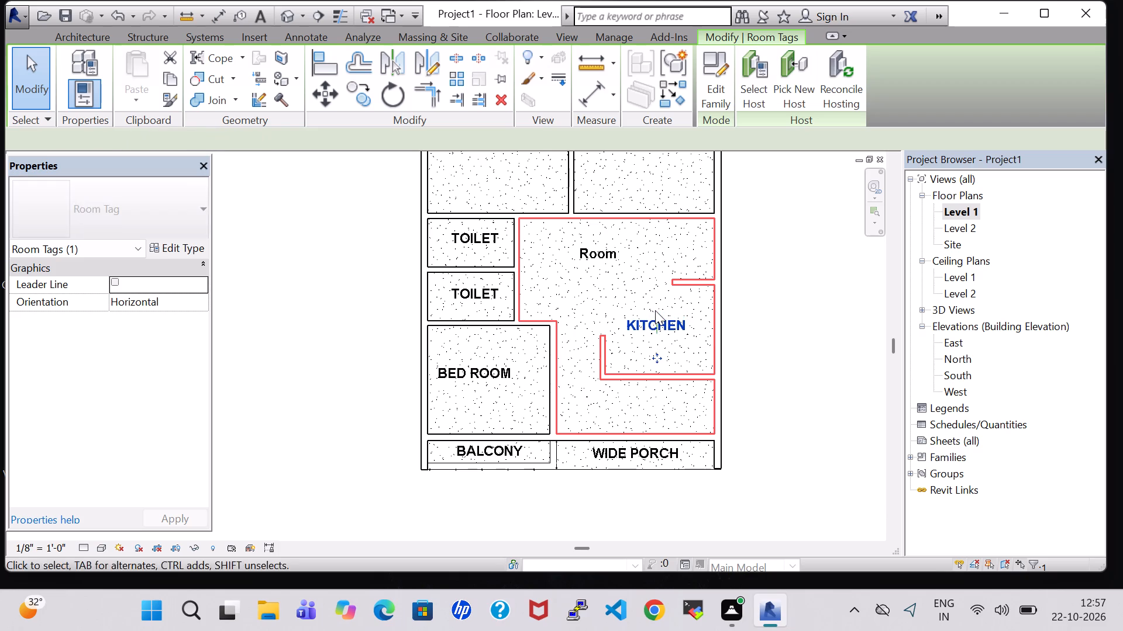
pyautogui.press('Down')
pyautogui.press('Down')
pyautogui.press('Down')
pyautogui.click(746, 332)
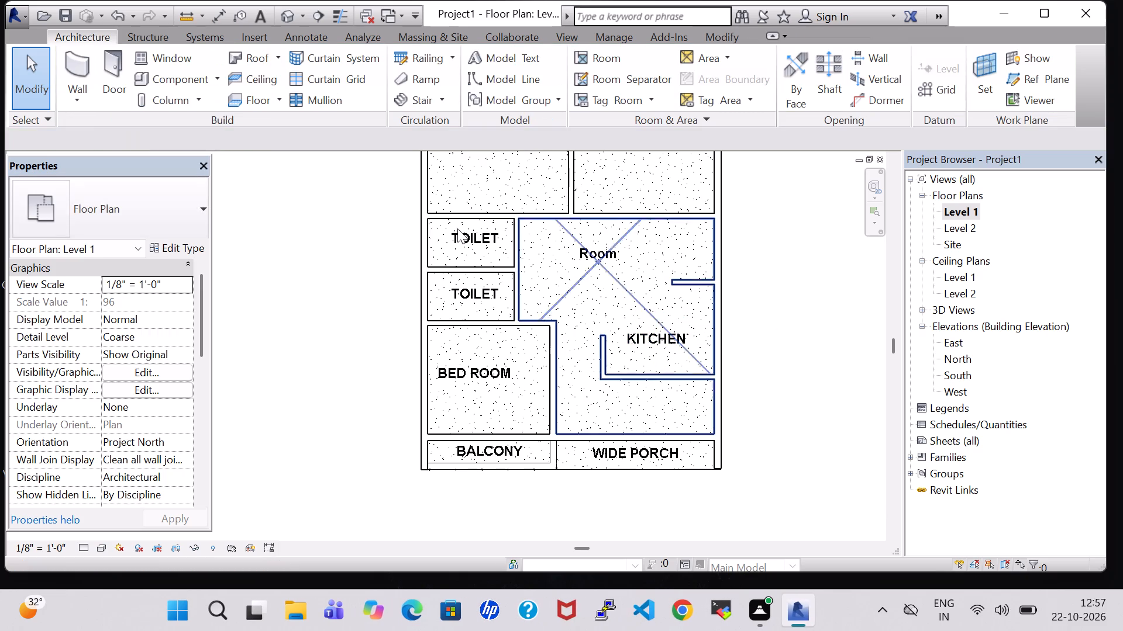
# Rename the remaining Room tag in the central open space east of the toilets as HALL.
pyautogui.doubleClick(587, 251)
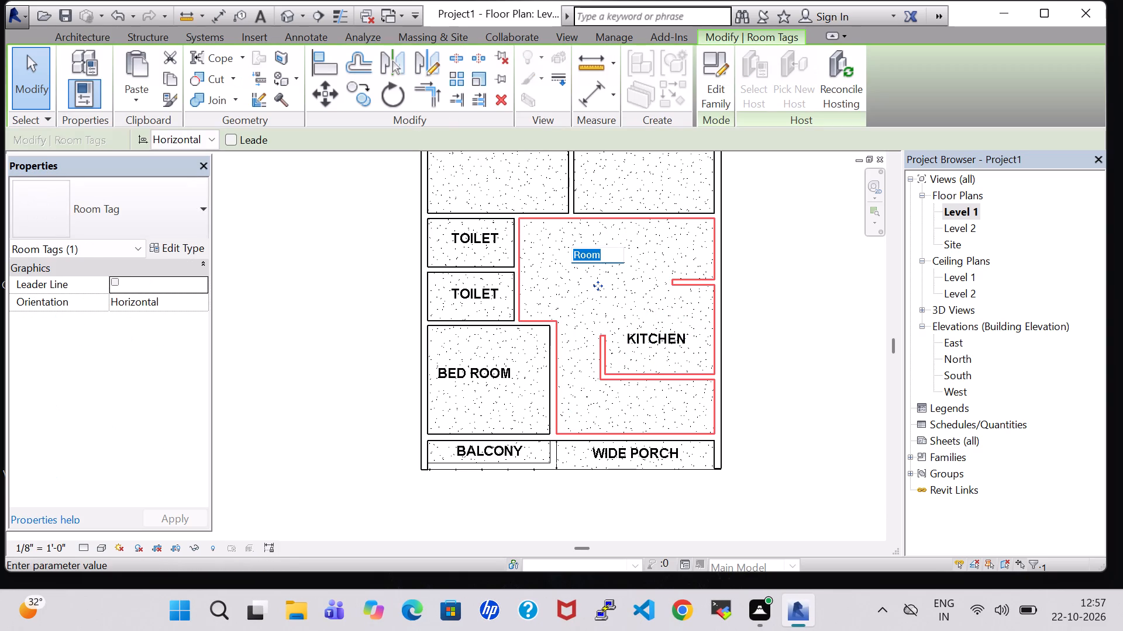
pyautogui.press('BackSpace')
pyautogui.write('HALL')
pyautogui.press('Return')
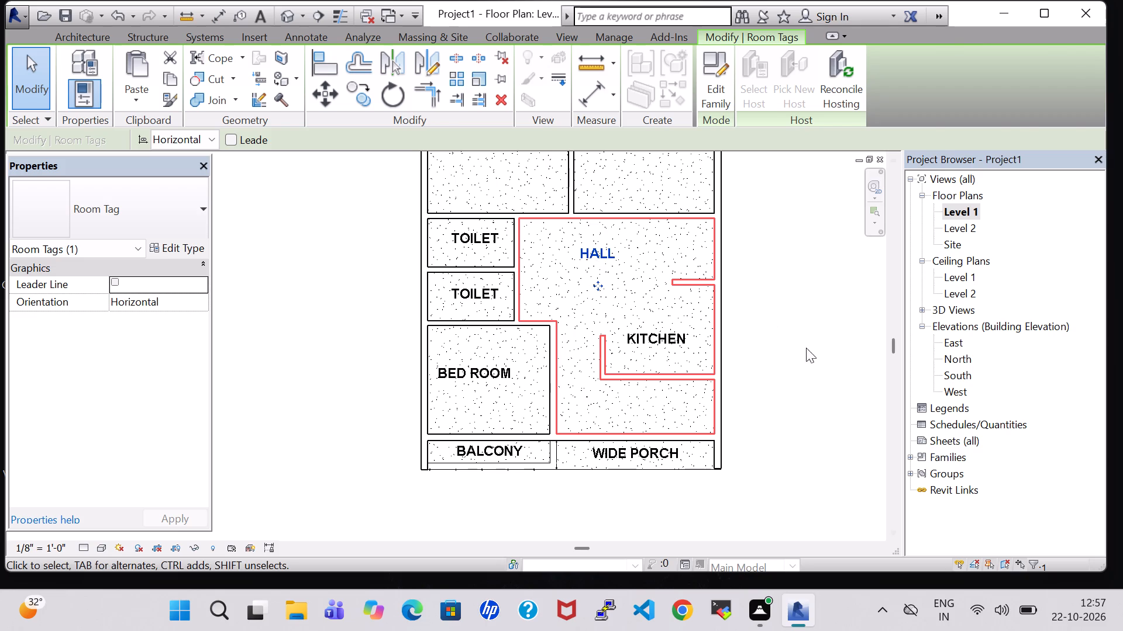
pyautogui.click(791, 339)
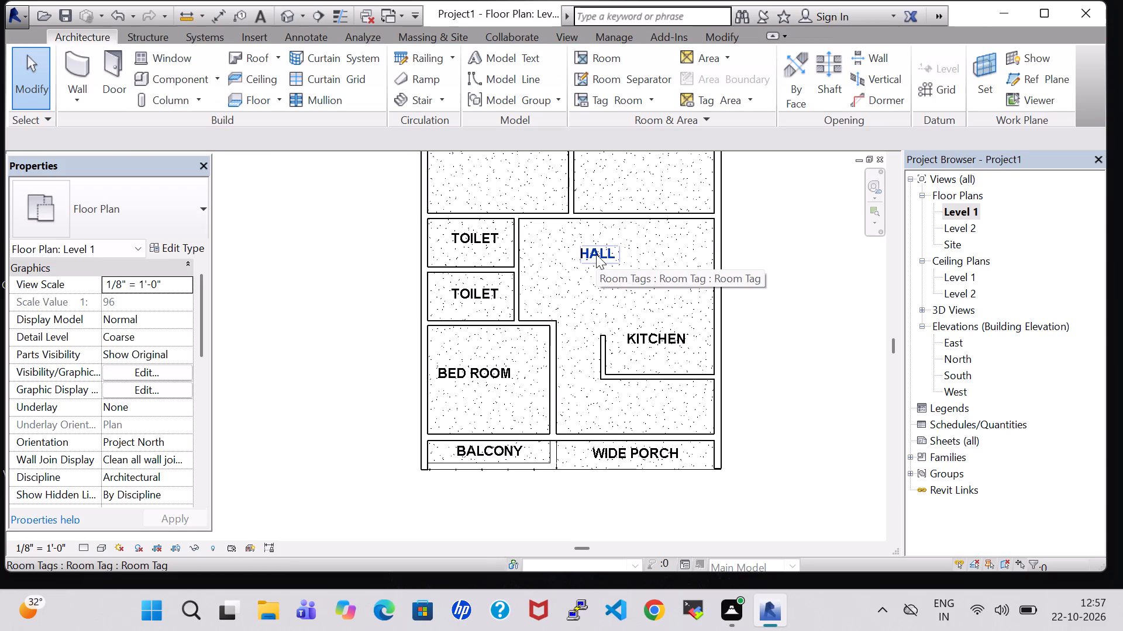
# Nudge the HALL tag five increments west and five increments south.
pyautogui.press('Left')
pyautogui.press('Left')
pyautogui.press('Left')
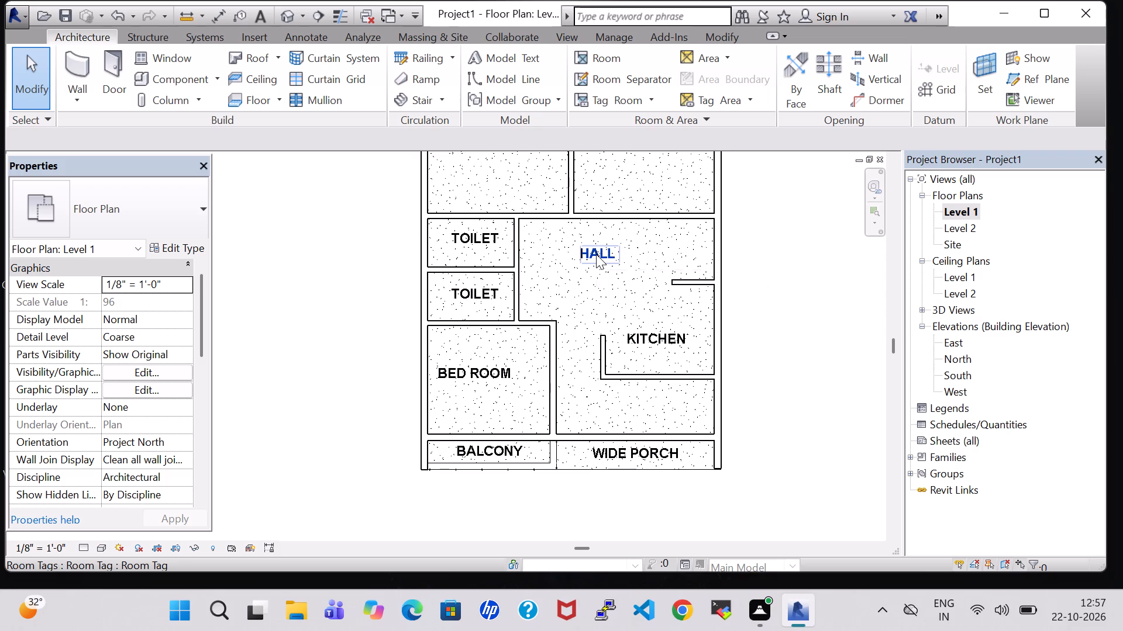
pyautogui.click(781, 355)
pyautogui.click(597, 254)
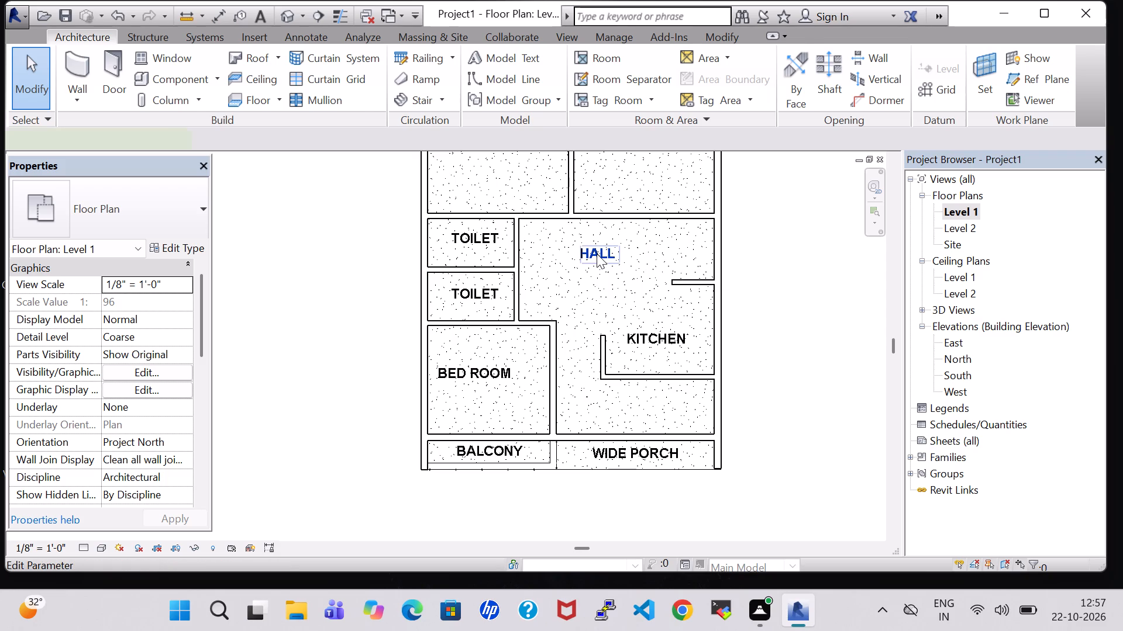
pyautogui.press('Left')
pyautogui.press('Left')
pyautogui.press('Left')
pyautogui.press('Left')
pyautogui.press('Left')
pyautogui.press('Down')
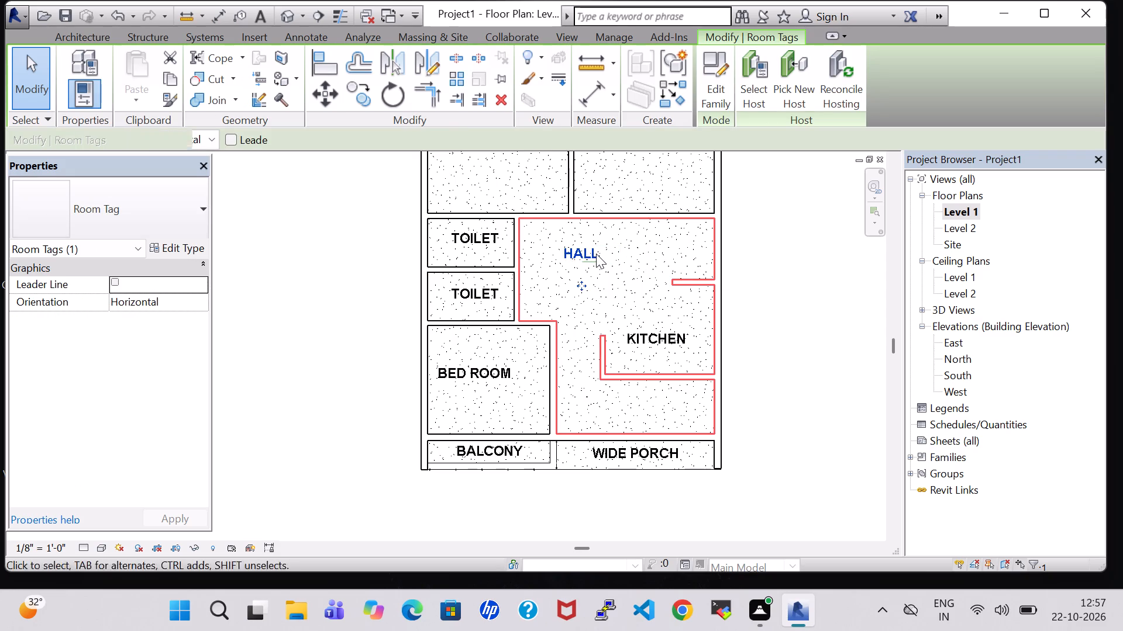
pyautogui.press('Down')
pyautogui.press('Down')
pyautogui.press('Down')
pyautogui.press('Down')
pyautogui.click(831, 348)
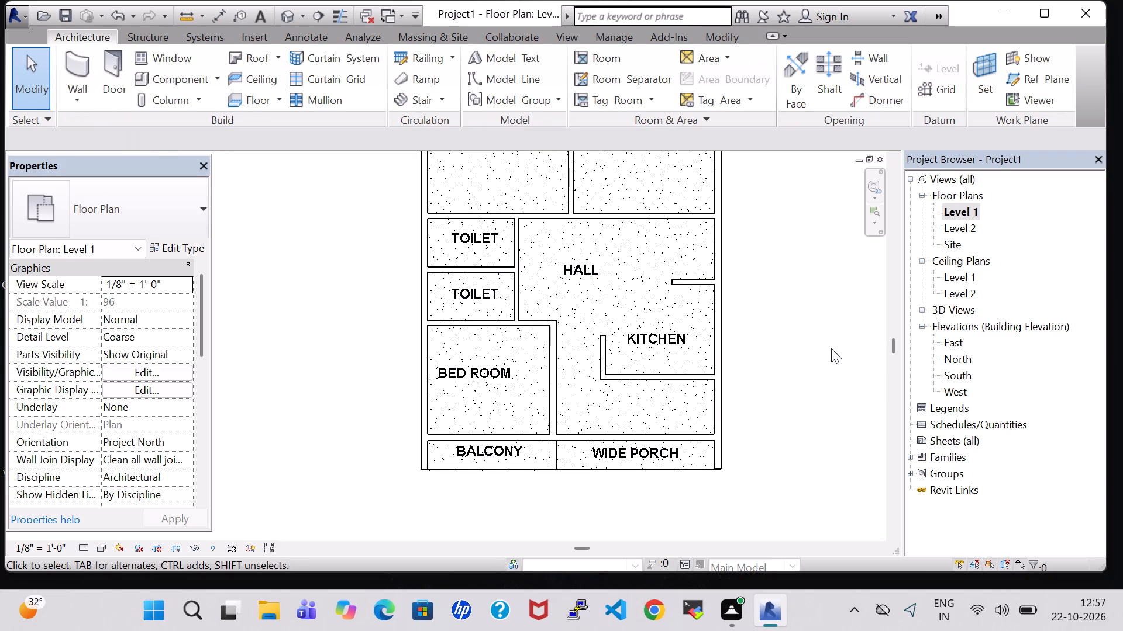
# Place another tagged room in the open space's northeast part, north of the kitchen's short stub wall.
pyautogui.click(598, 58)
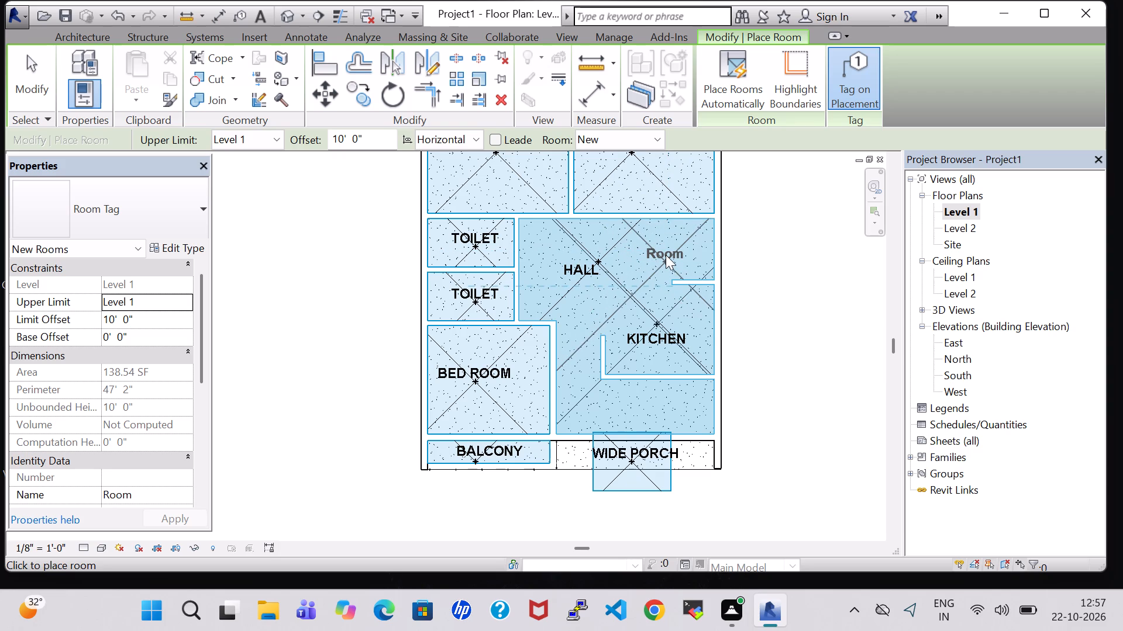
pyautogui.click(666, 255)
pyautogui.click(987, 550)
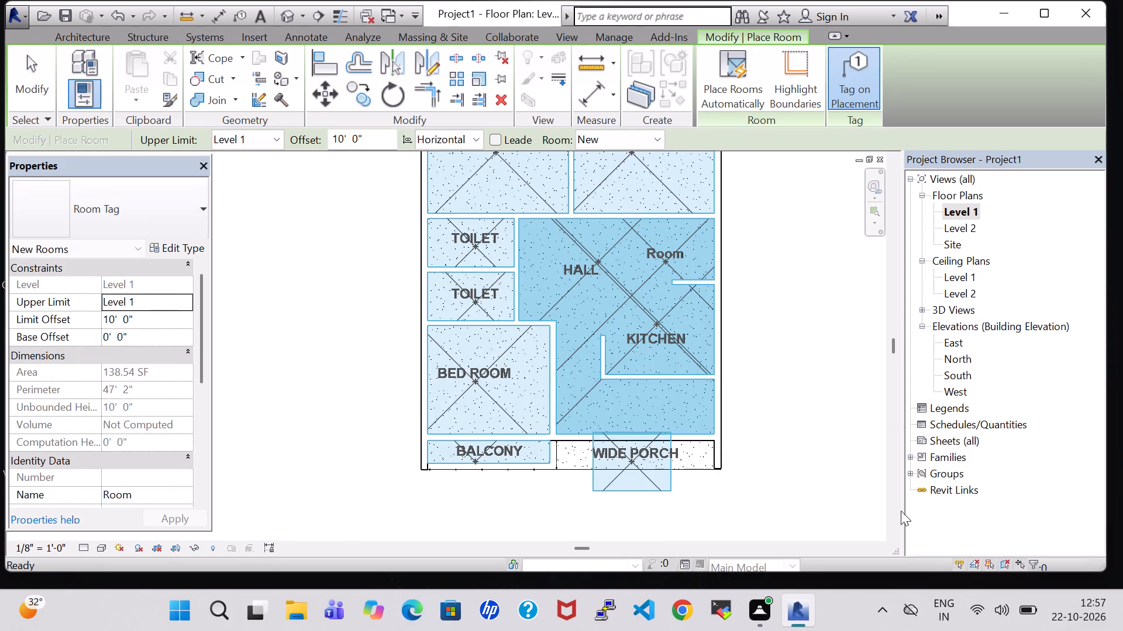
pyautogui.press('Escape')
pyautogui.press('Escape')
# Rename the new Room tag north of the kitchen as DINNING.
pyautogui.doubleClick(664, 255)
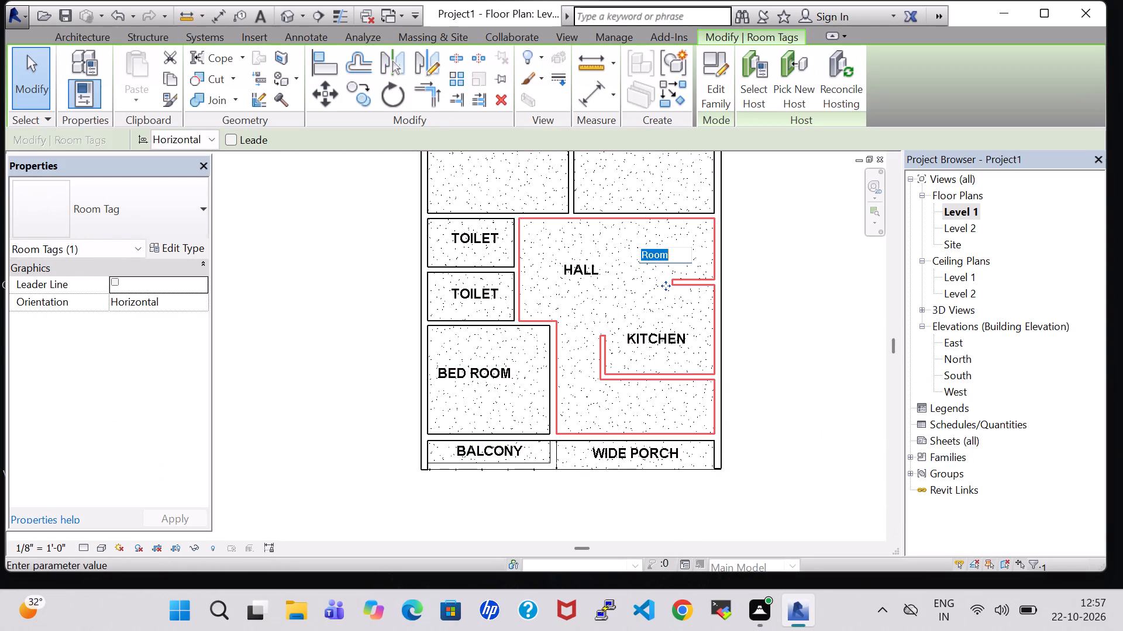
pyautogui.press('BackSpace')
pyautogui.write('DINNING')
pyautogui.press('Return')
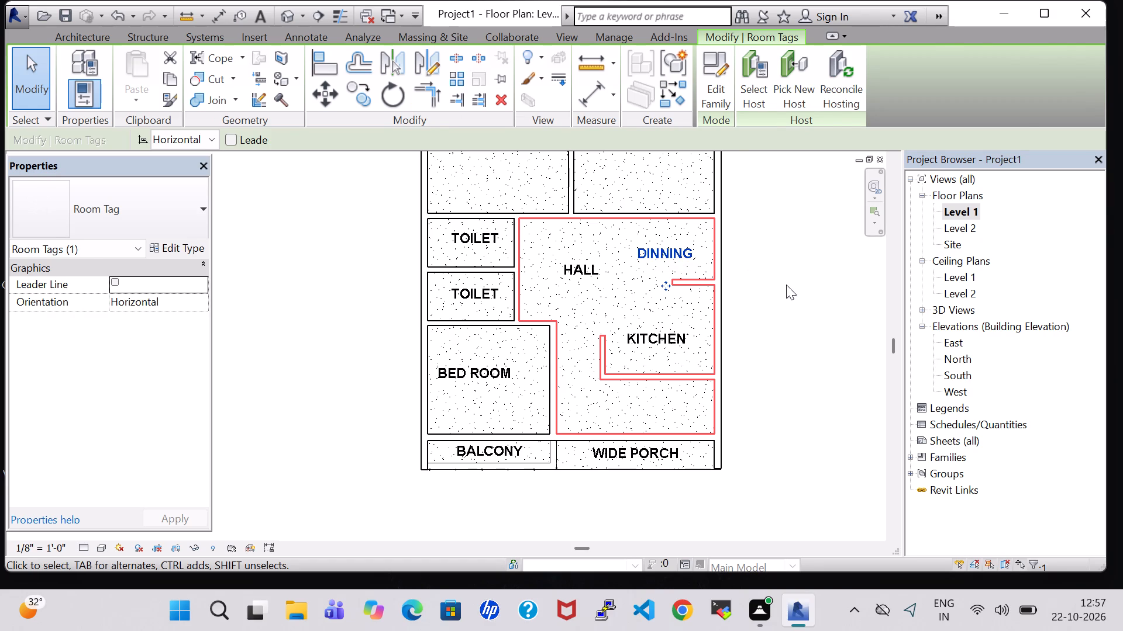
pyautogui.click(786, 285)
# Place a Single-Flush 34" x 84" door in the north toilet's east wall, hinged at its south jamb and swinging into the toilet.
pyautogui.scroll(-2, 791, 300)
pyautogui.scroll(-1, 767, 249)
pyautogui.moveTo(767, 249); pyautogui.dragTo(750, 254, button='middle')
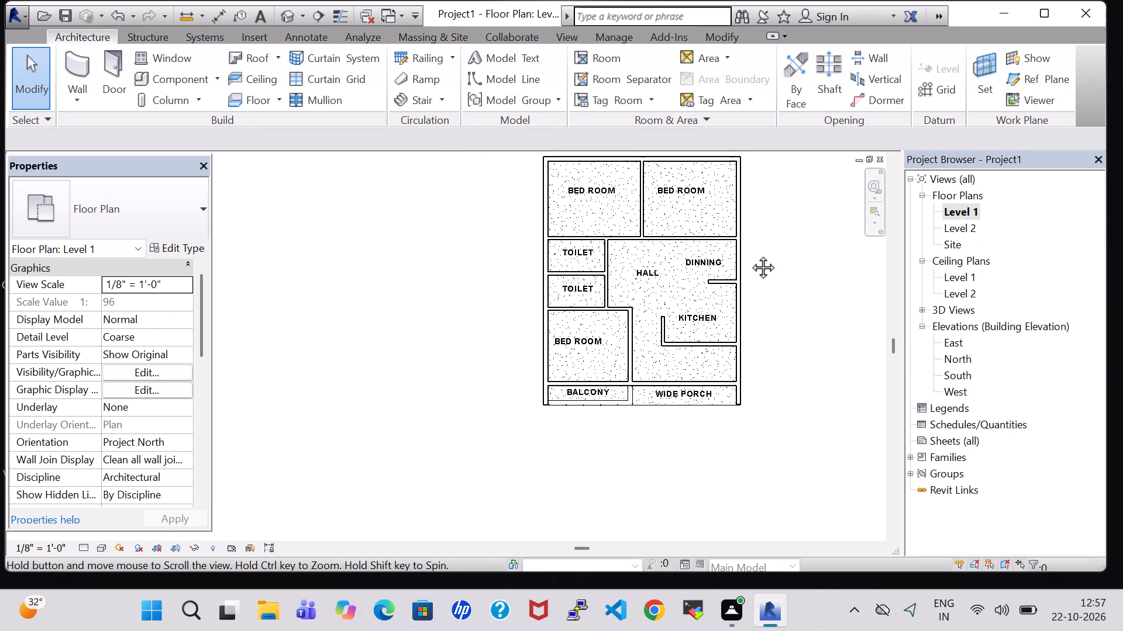
pyautogui.moveTo(750, 254); pyautogui.dragTo(694, 308, button='middle')
pyautogui.scroll(1, 712, 285)
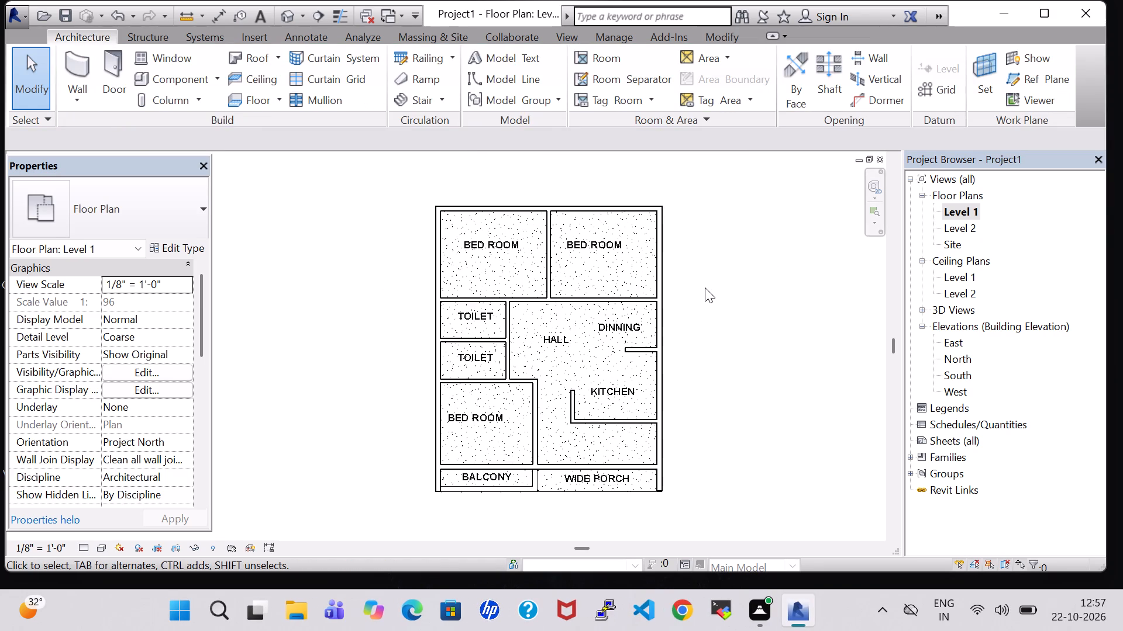
pyautogui.moveTo(707, 292); pyautogui.dragTo(686, 285, button='middle')
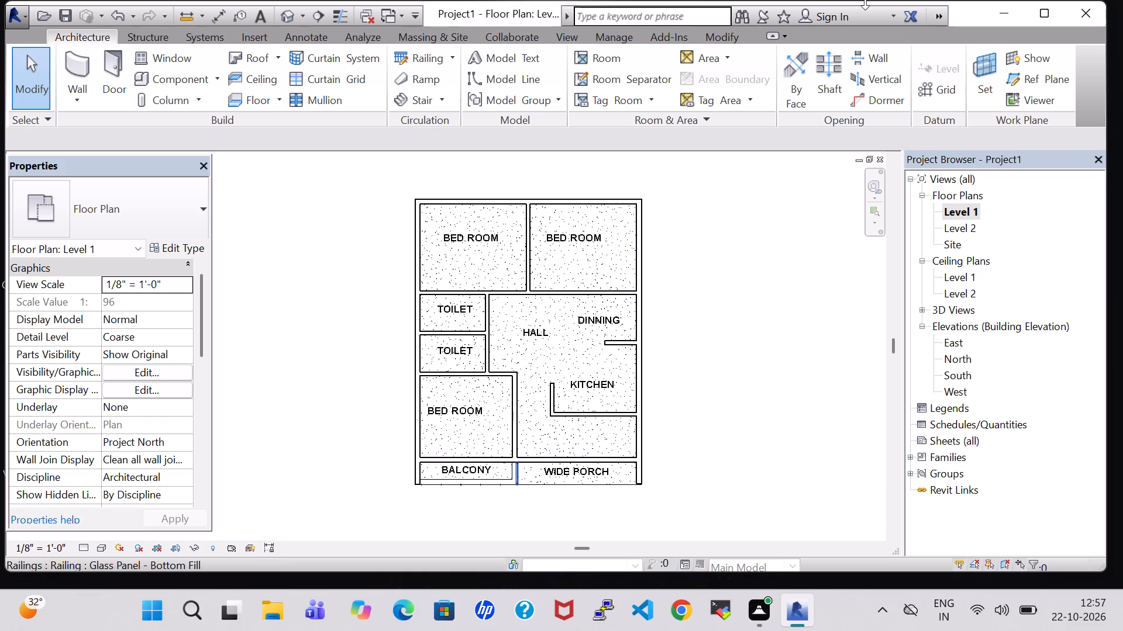
pyautogui.click(113, 70)
pyautogui.click(138, 222)
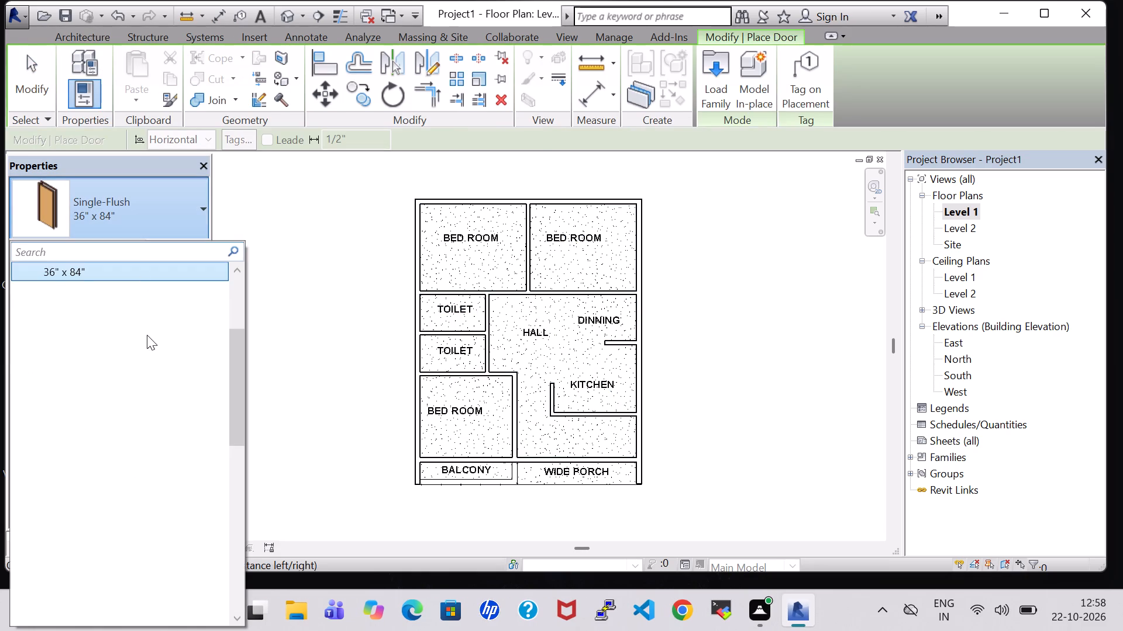
pyautogui.scroll(6, 147, 335)
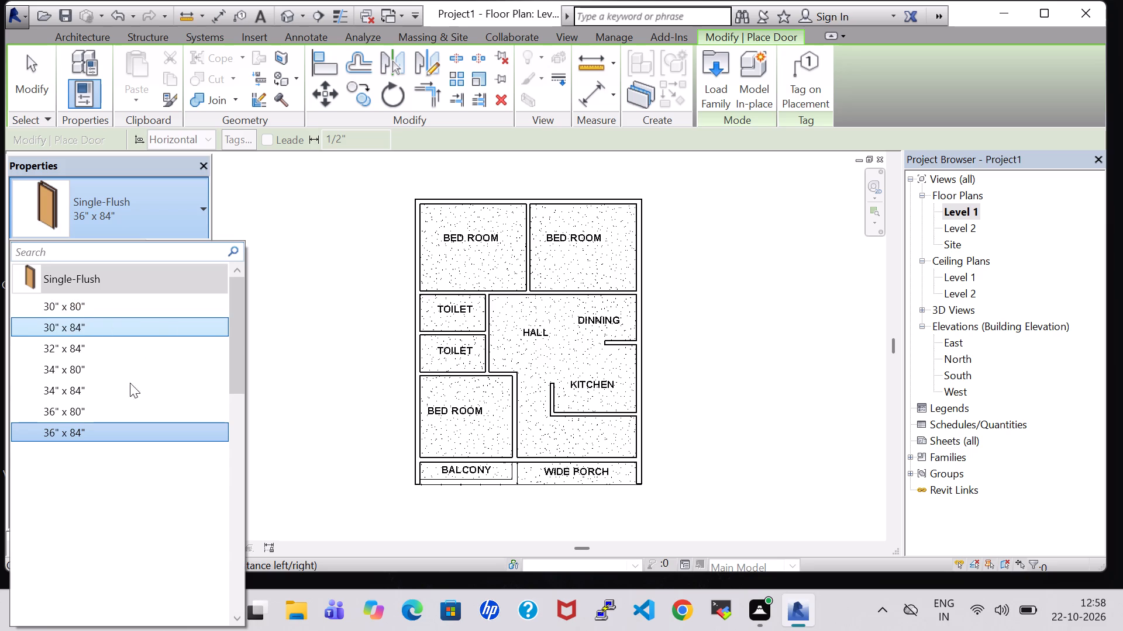
pyautogui.click(89, 389)
pyautogui.scroll(5, 409, 391)
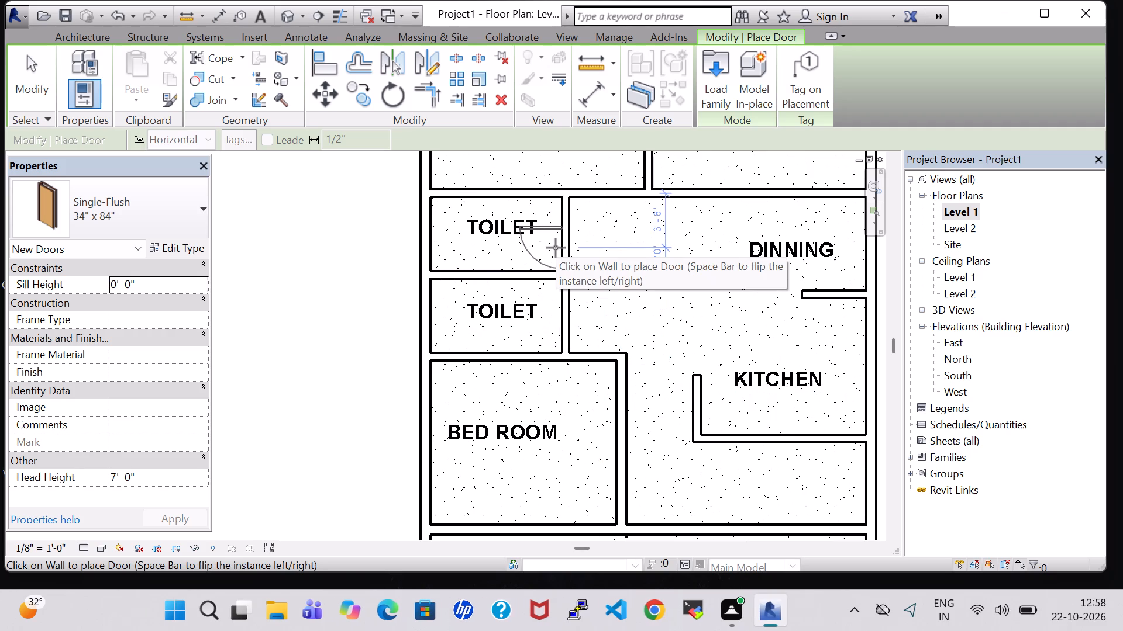
pyautogui.press('space')
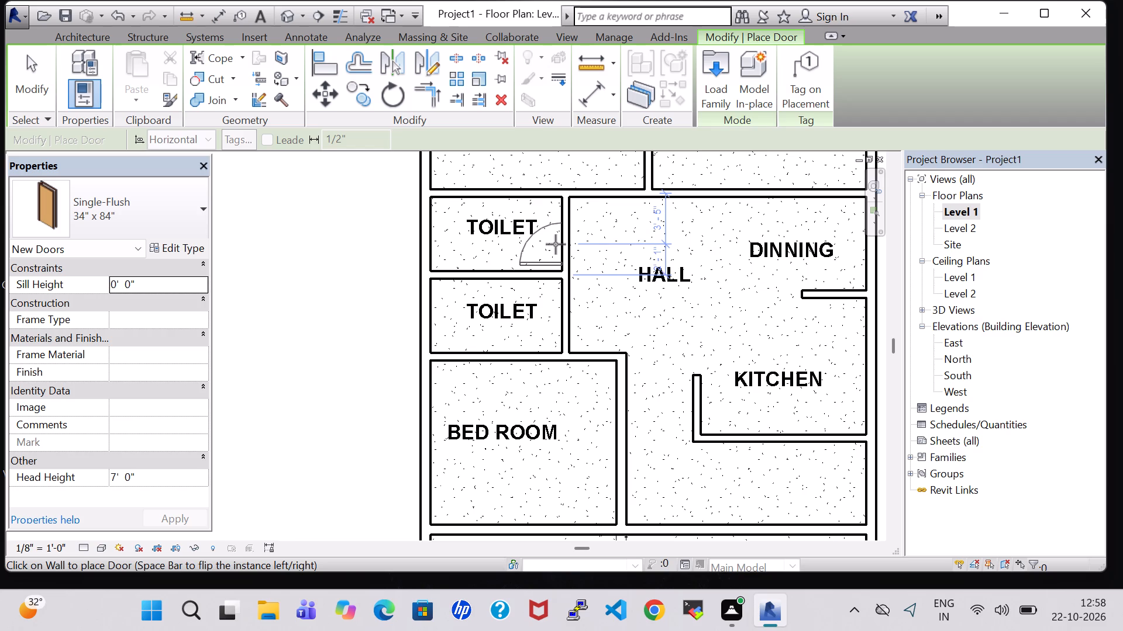
pyautogui.click(556, 244)
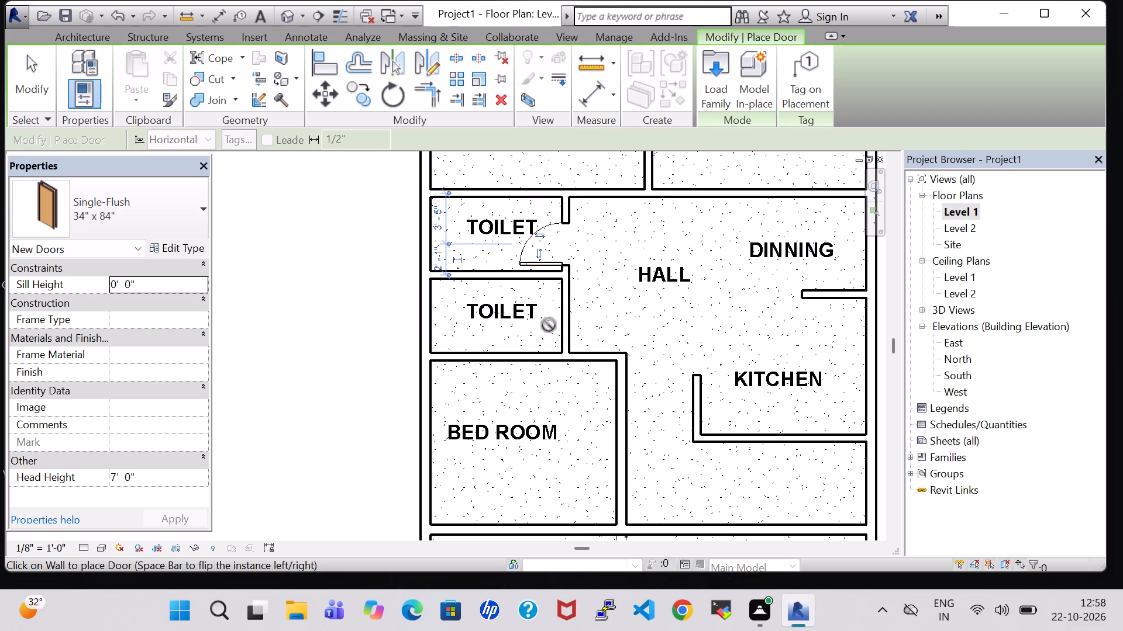
# Place a 34" x 84" door between the south toilet and southwest bedroom, about 2'-1" from the east wall, hinged east and swinging into the toilet.
pyautogui.press('space')
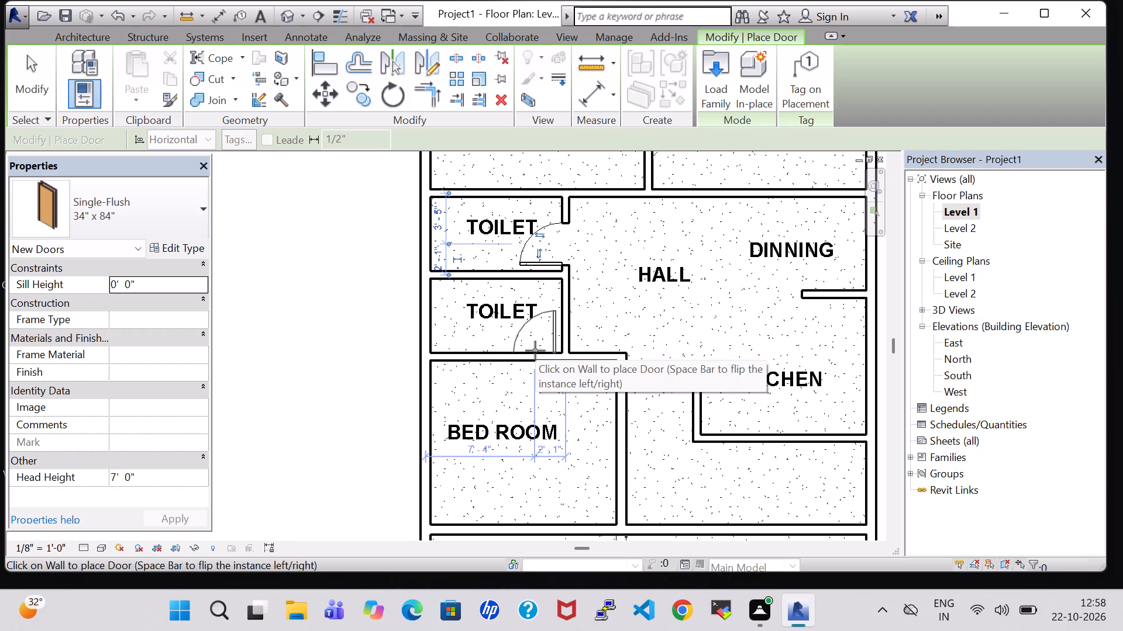
pyautogui.click(535, 351)
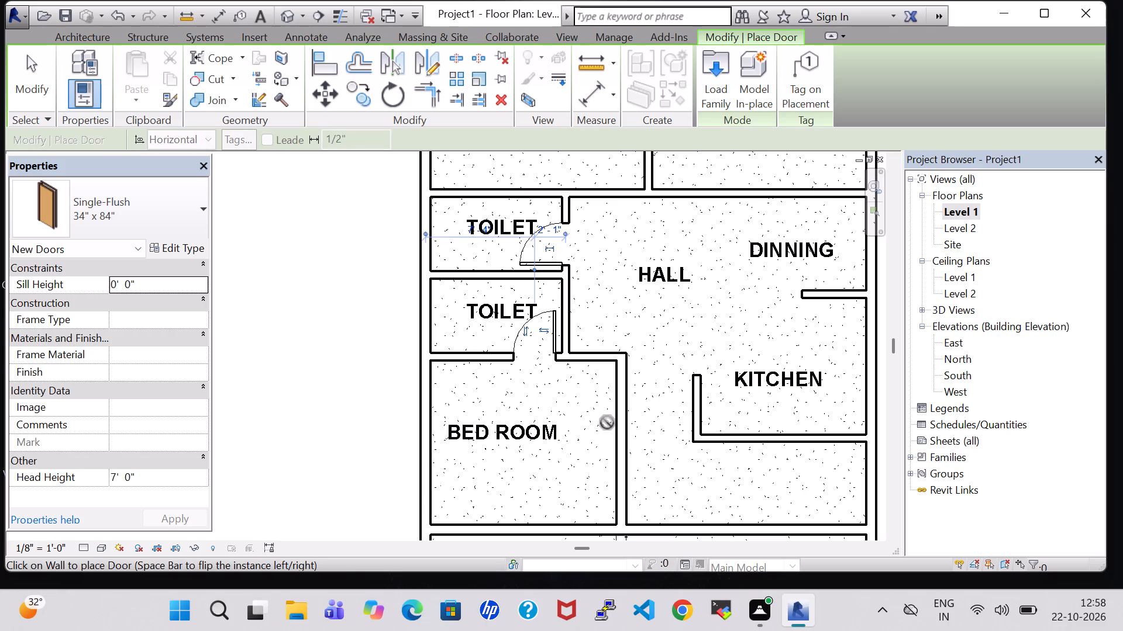
pyautogui.scroll(-2, 593, 422)
pyautogui.scroll(-2, 636, 391)
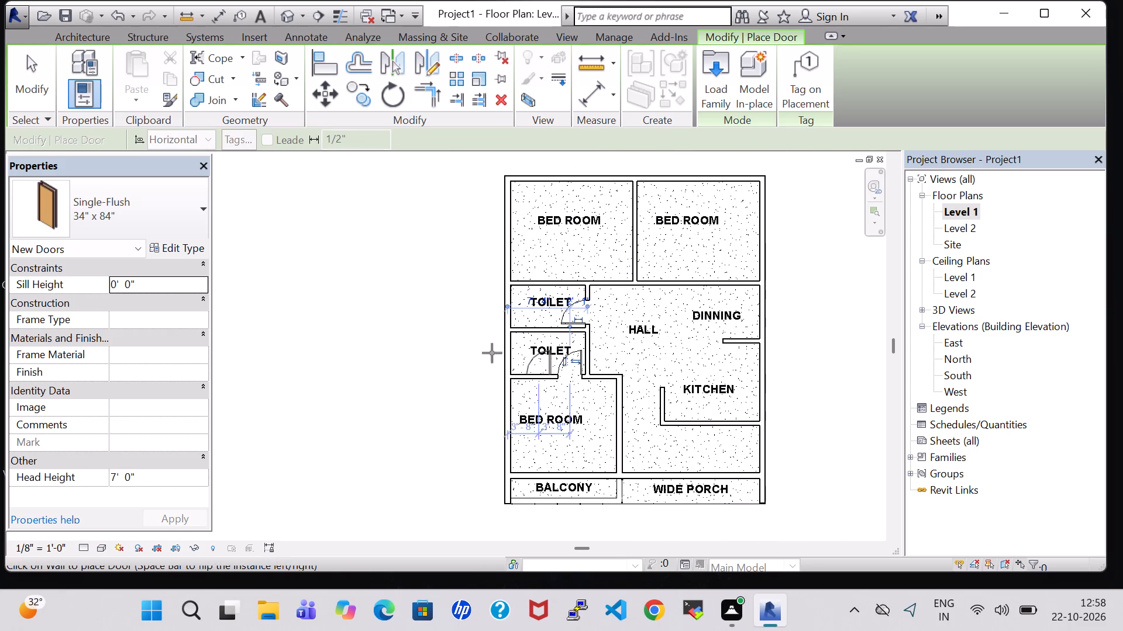
pyautogui.press('Escape')
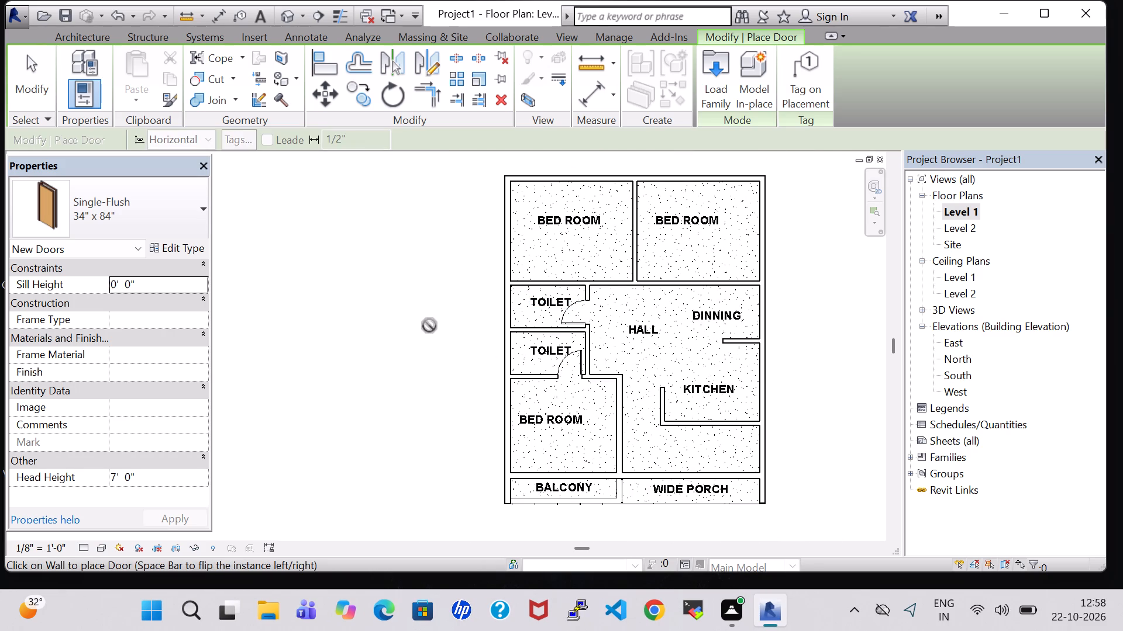
pyautogui.press('Escape')
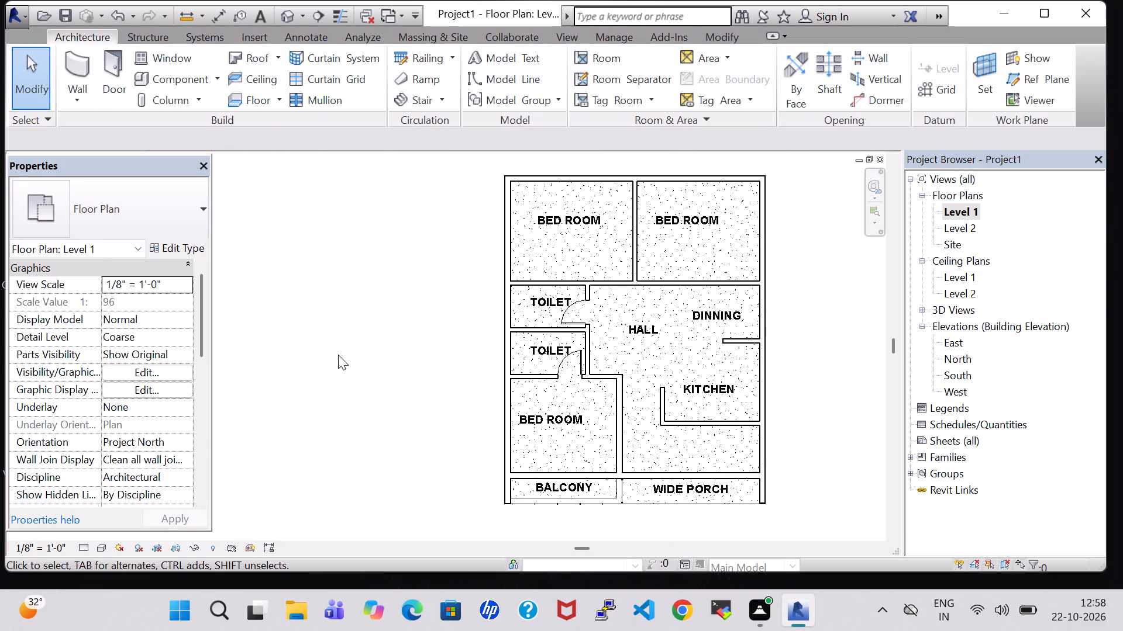
# Examine the balcony side and the interior with its doors in the 3D view, and return to the Level 1 plan.
pyautogui.moveTo(790, 348); pyautogui.dragTo(698, 362, button='middle')
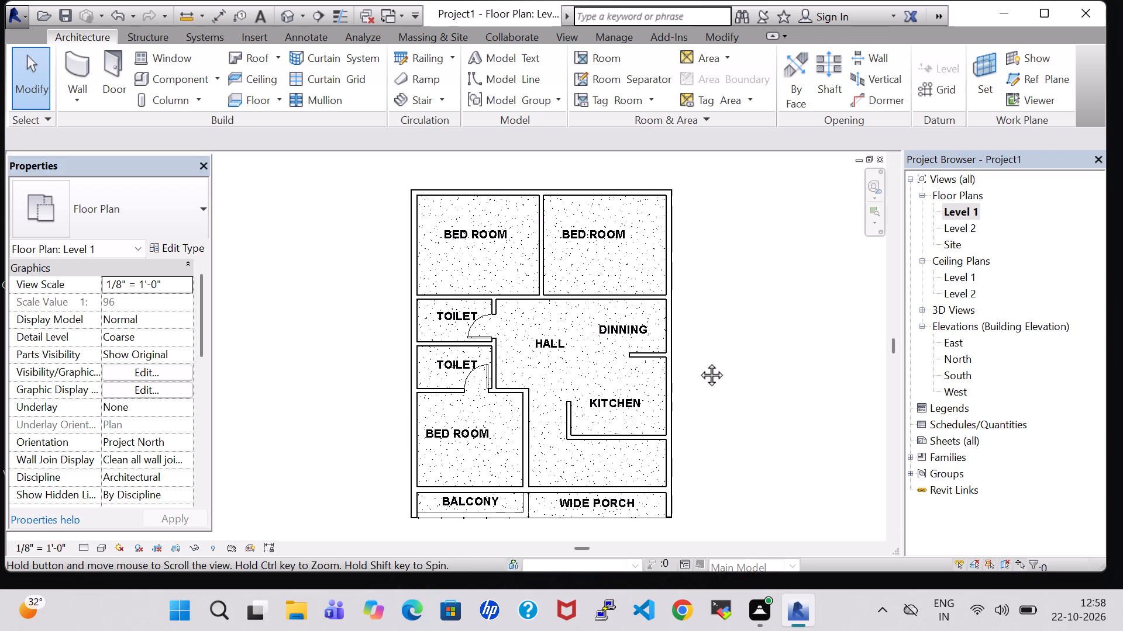
pyautogui.moveTo(698, 362); pyautogui.dragTo(705, 362, button='middle')
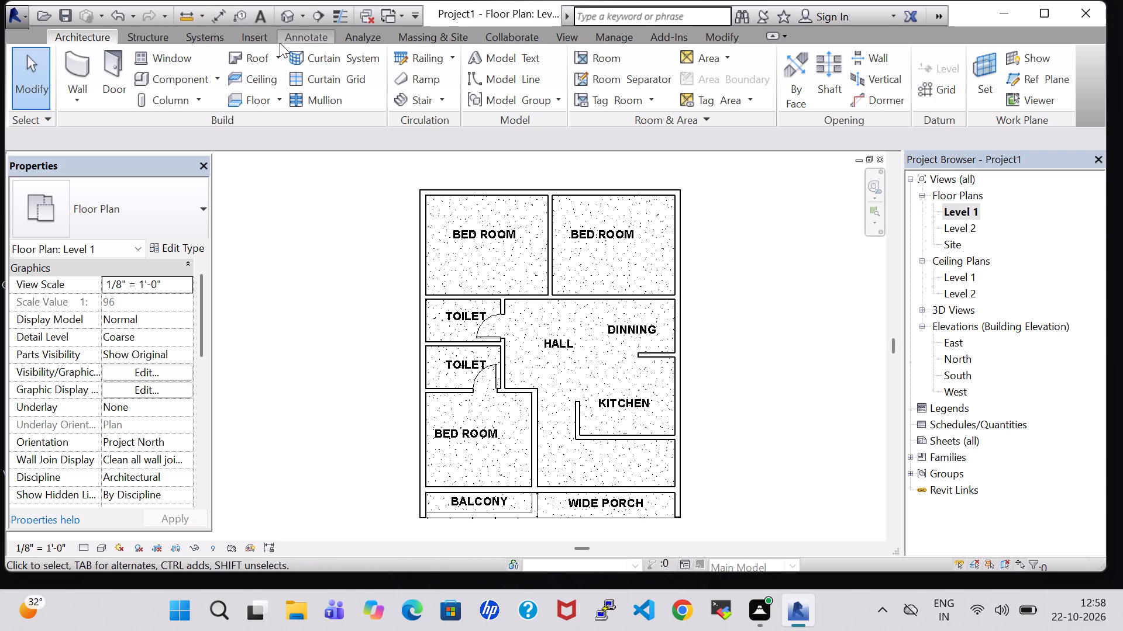
pyautogui.click(287, 23)
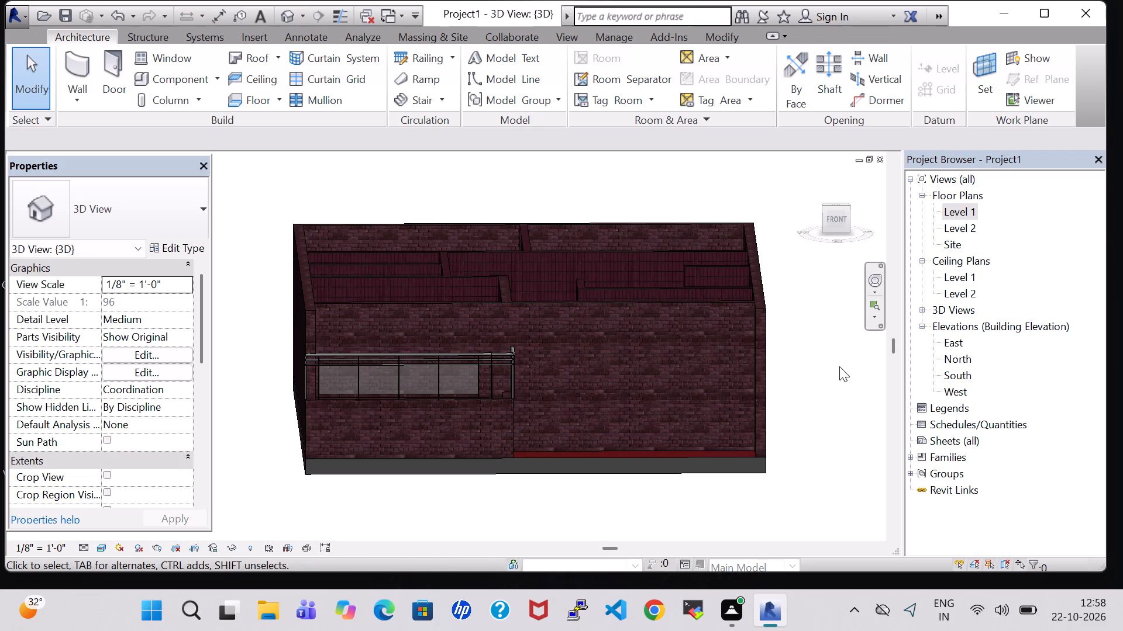
pyautogui.keyDown('shift'); pyautogui.moveTo(840, 365); pyautogui.dragTo(815, 543, button='middle'); pyautogui.keyUp('shift')
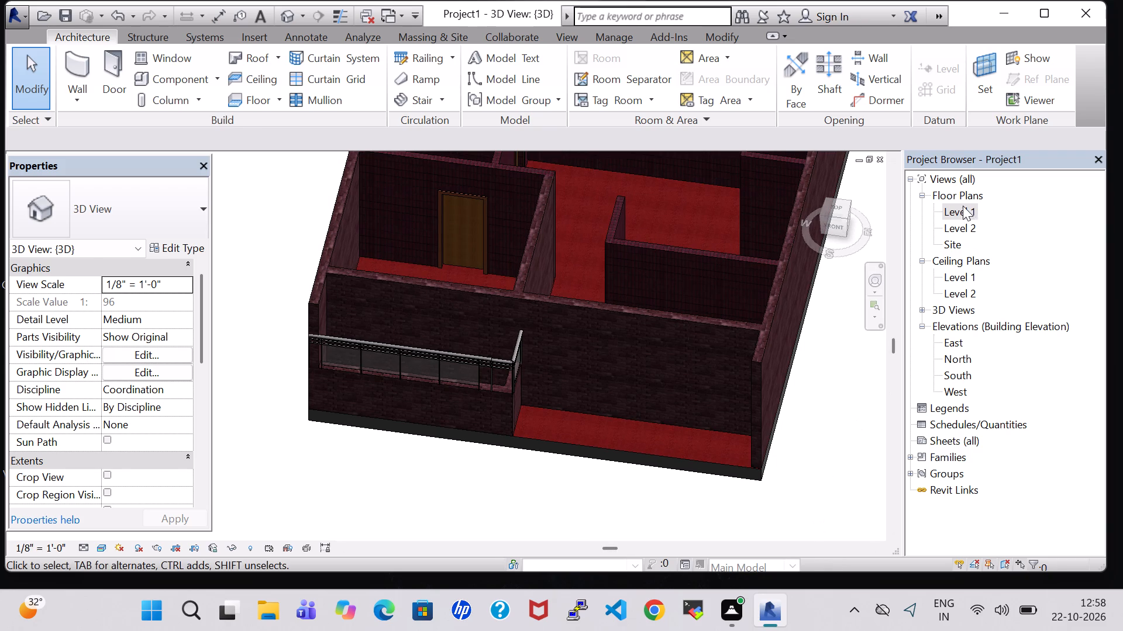
pyautogui.doubleClick(963, 206)
# Load the residential door family Door-Exterior-Double-Full Glass-Wood_Clad in the 60" x 80" type for placing.
pyautogui.scroll(-2, 817, 267)
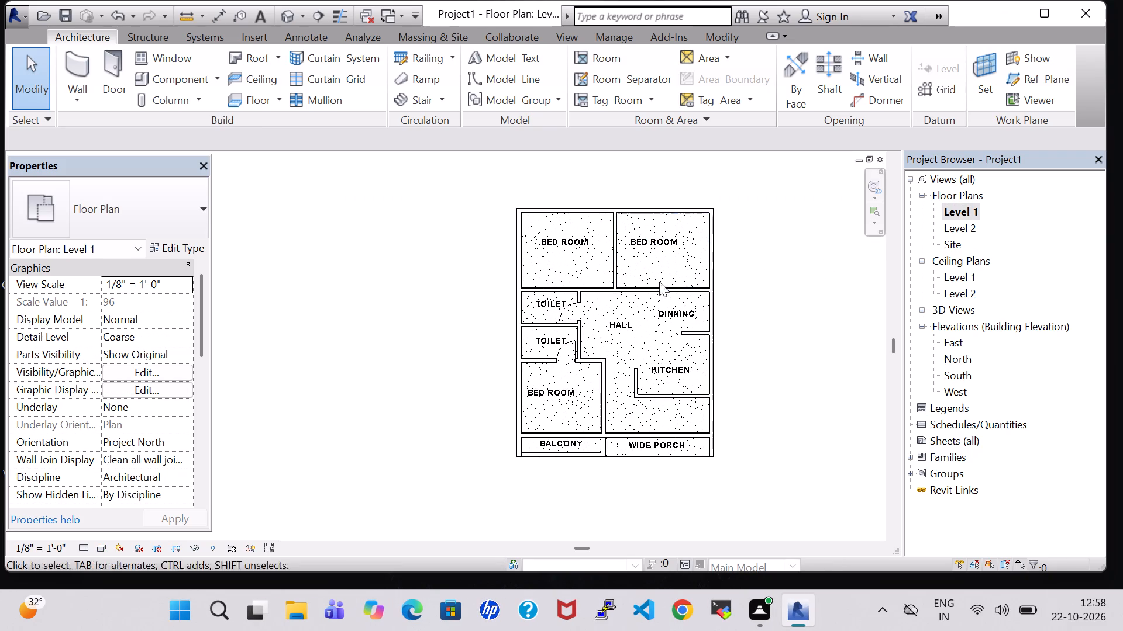
pyautogui.moveTo(748, 311); pyautogui.dragTo(690, 321, button='middle')
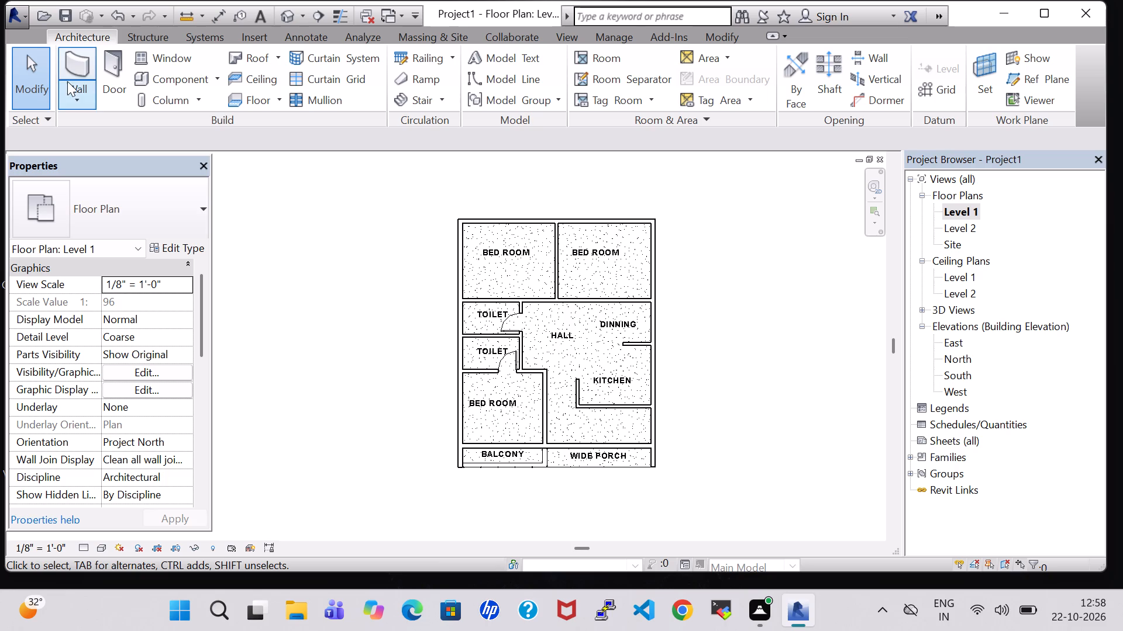
pyautogui.click(133, 84)
pyautogui.click(89, 36)
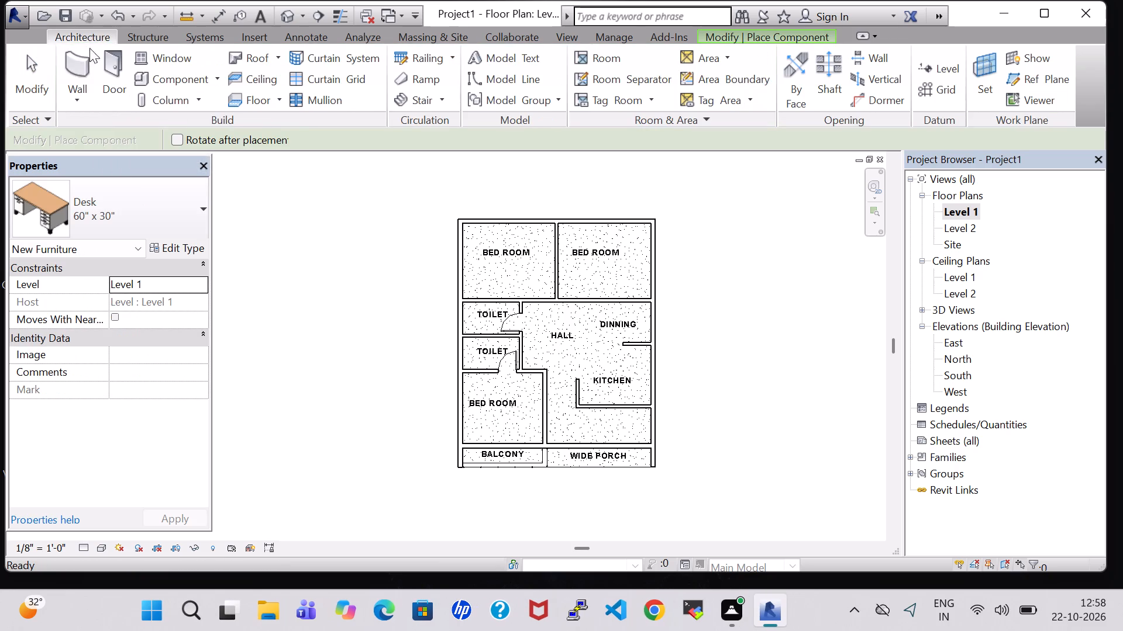
pyautogui.click(119, 92)
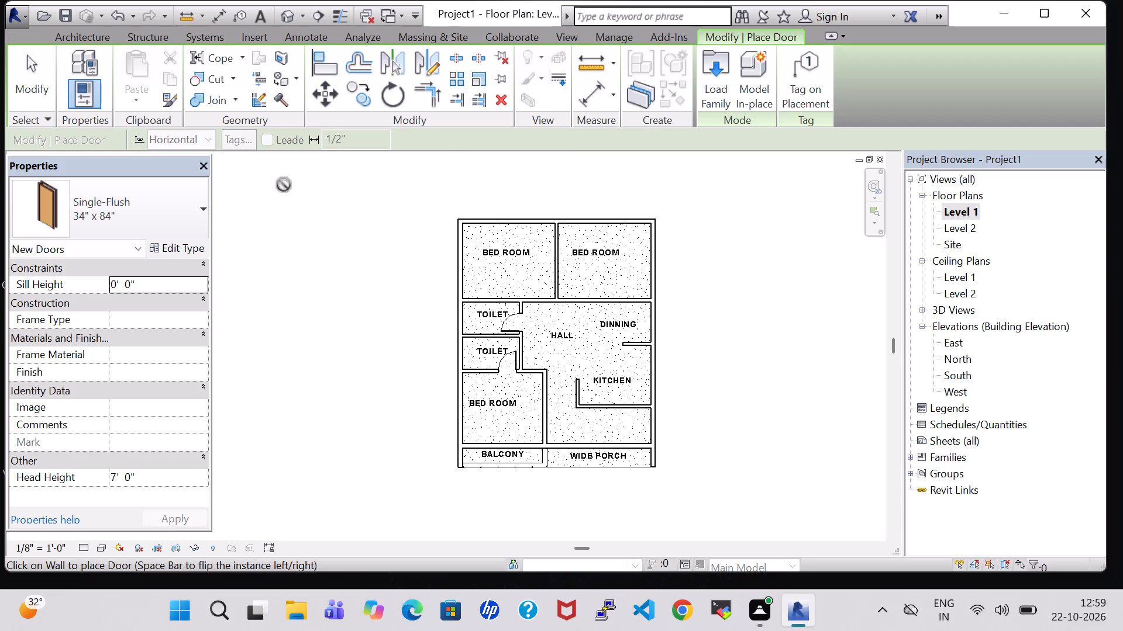
pyautogui.click(720, 77)
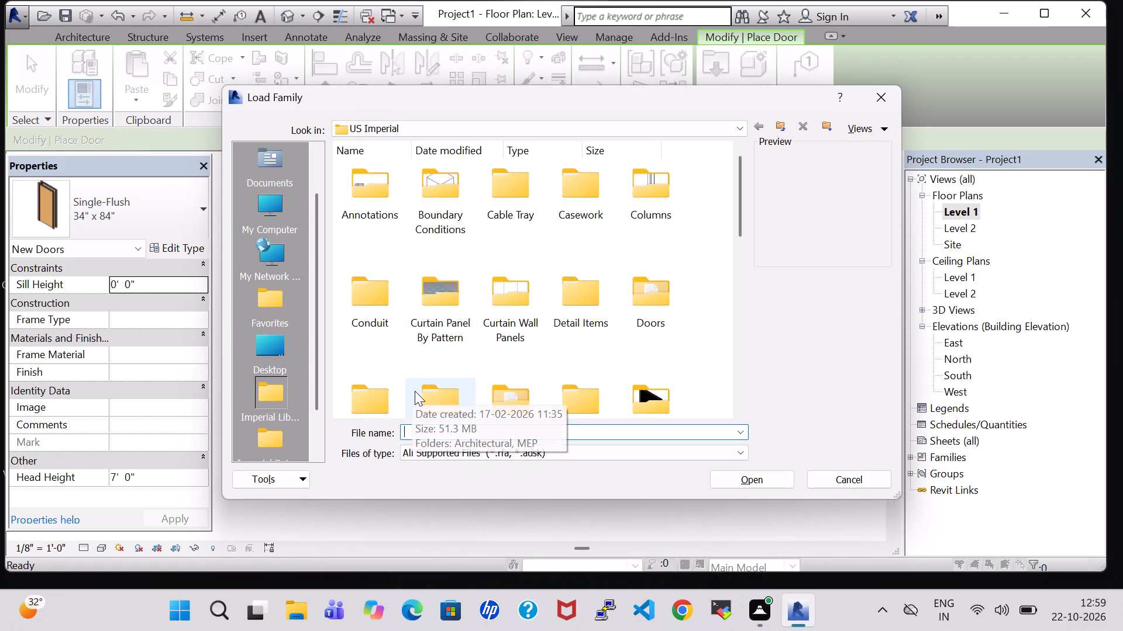
pyautogui.doubleClick(669, 308)
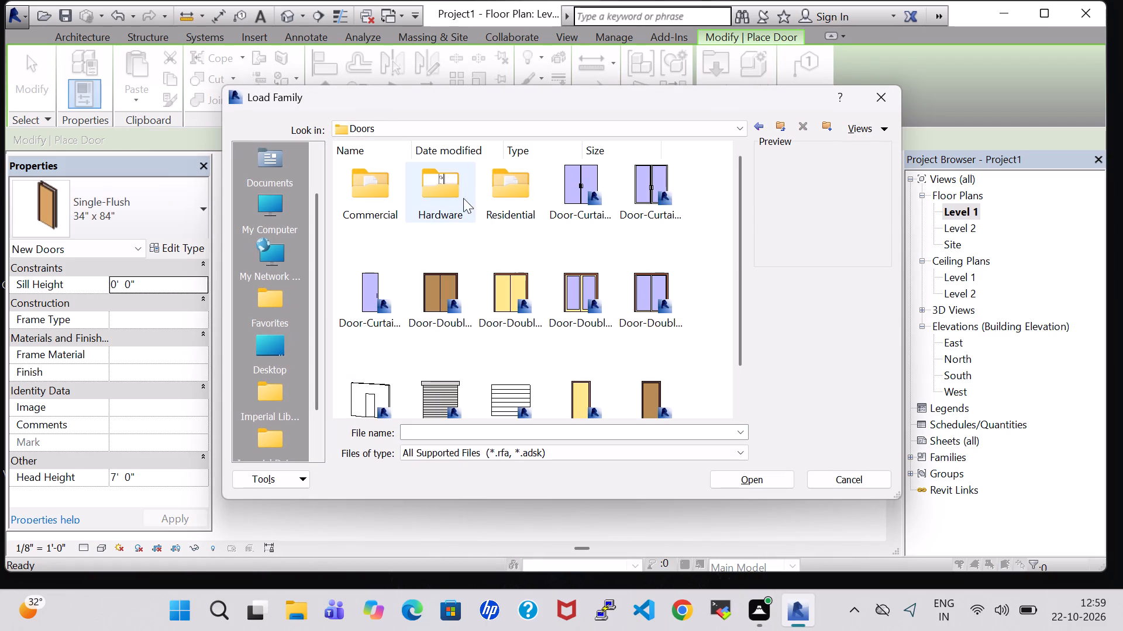
pyautogui.scroll(-1, 516, 297)
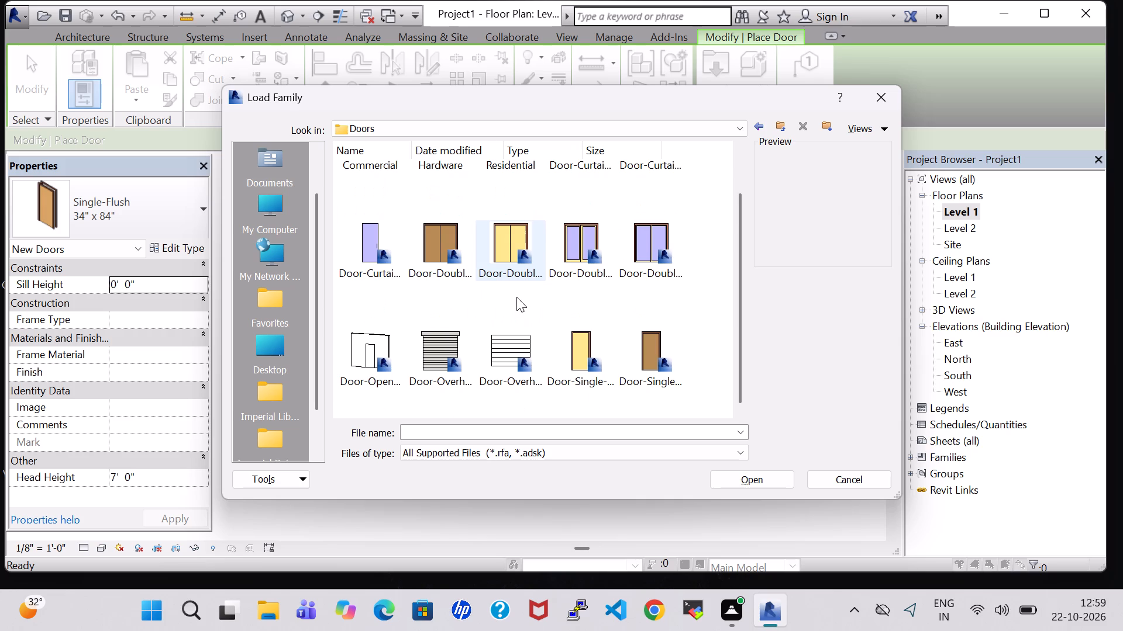
pyautogui.scroll(3, 516, 297)
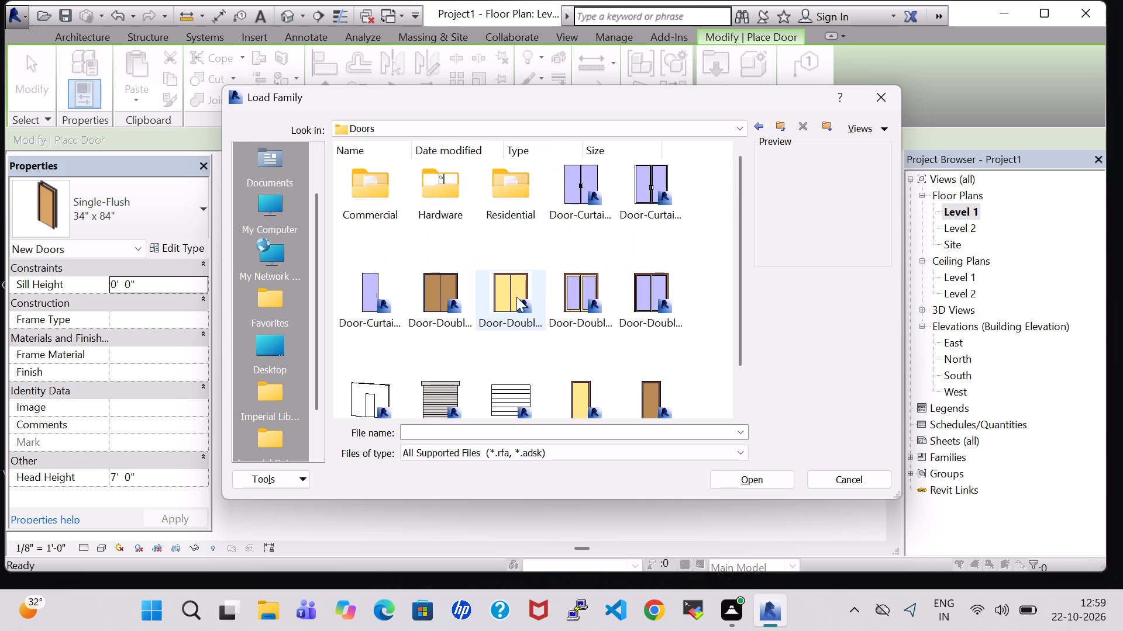
pyautogui.doubleClick(518, 201)
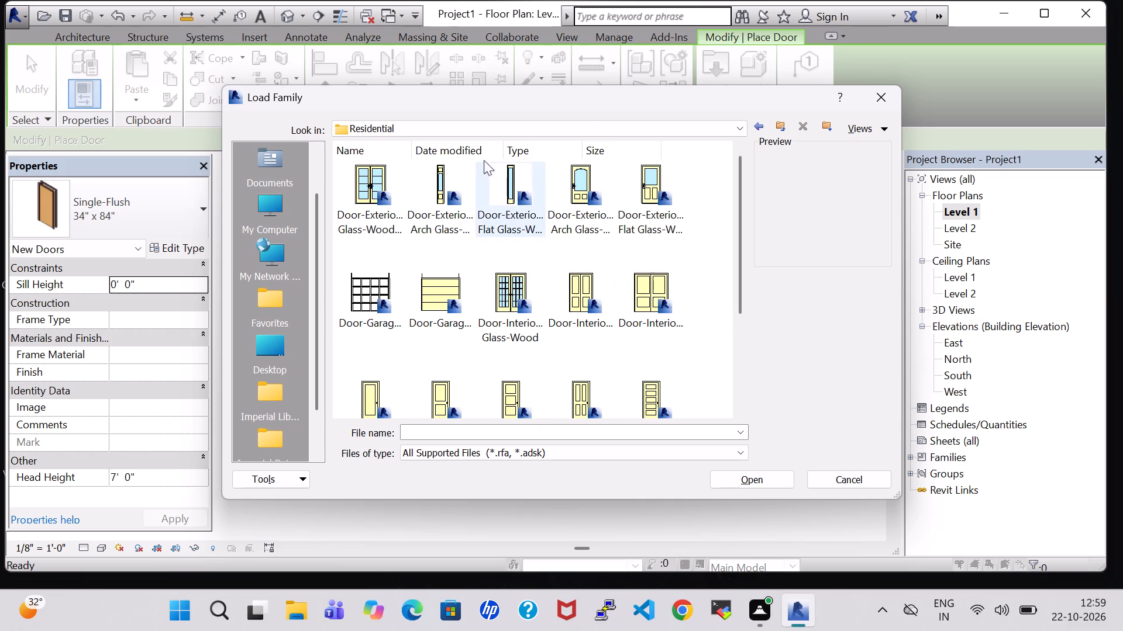
pyautogui.click(374, 190)
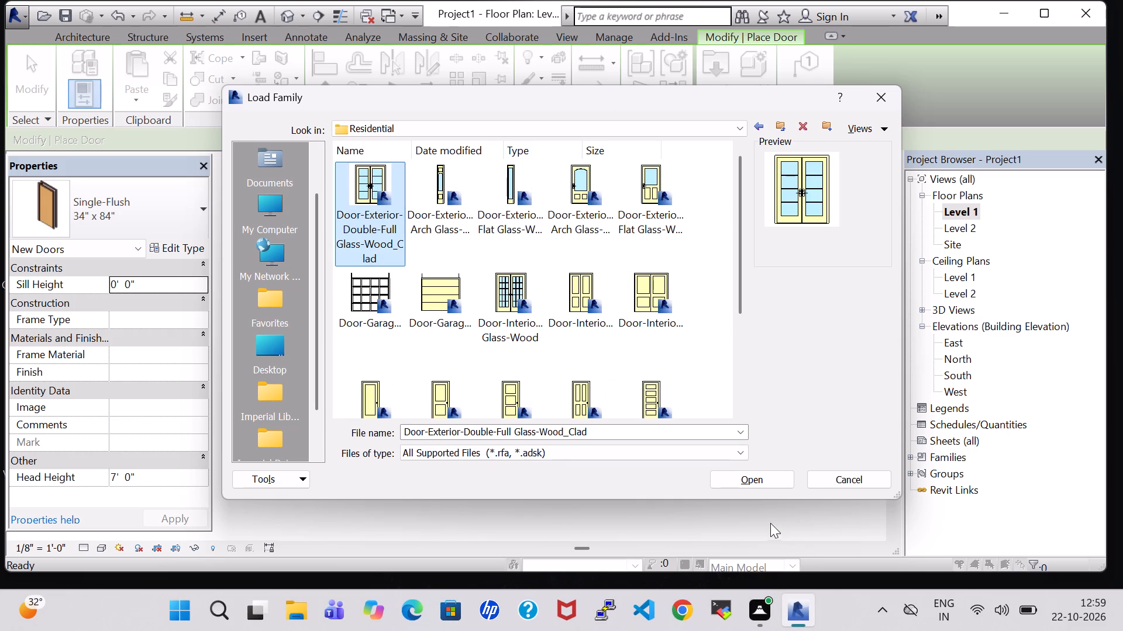
pyautogui.click(760, 483)
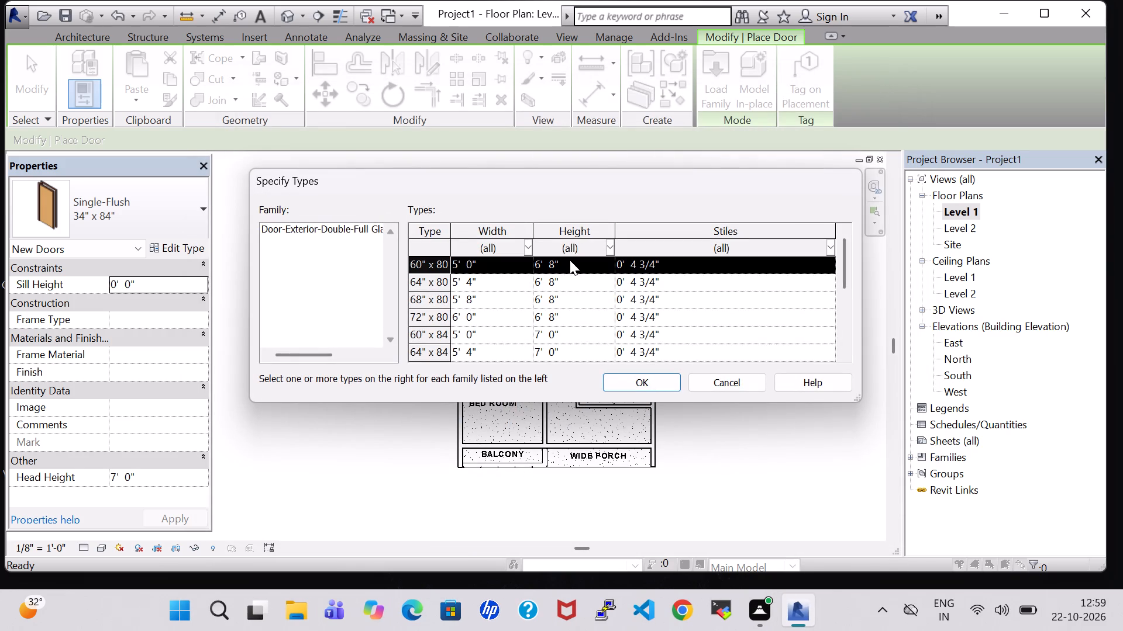
pyautogui.click(570, 260)
pyautogui.click(654, 385)
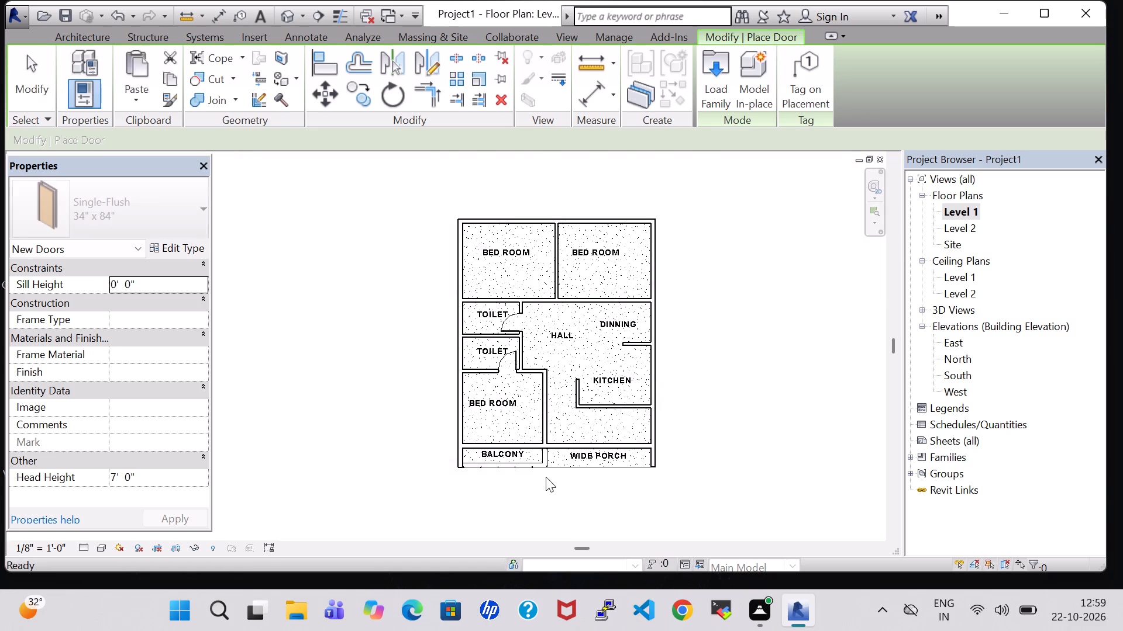
# Place the 60" x 80" double glass door between hall and wide porch, centred about 3'-4" from the southwest bedroom's east wall, swinging inward.
pyautogui.scroll(3, 546, 477)
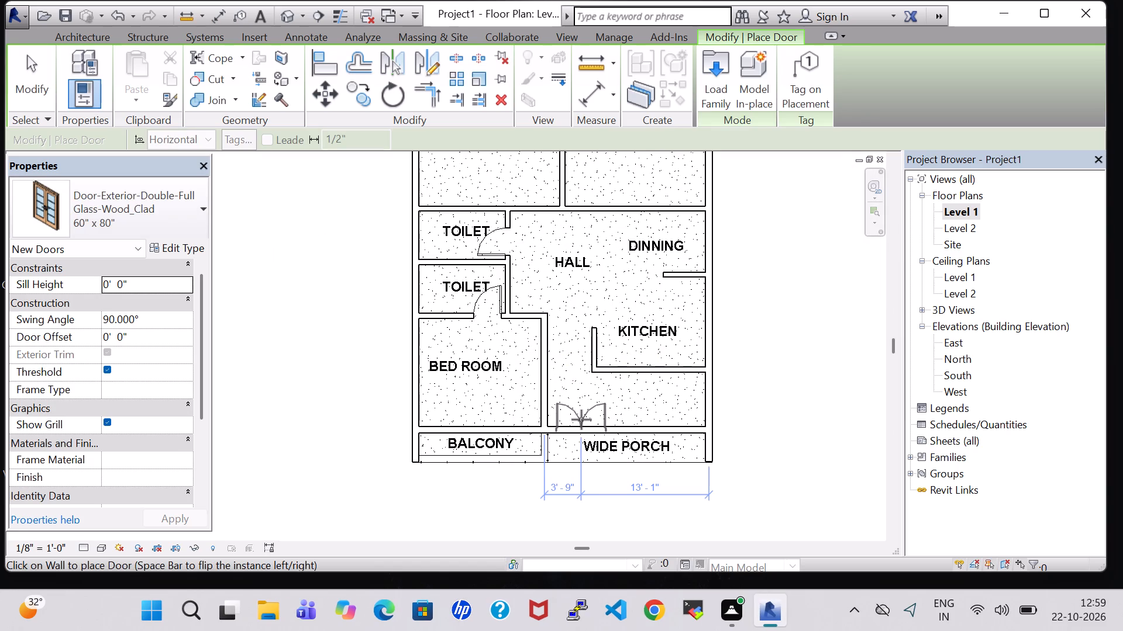
pyautogui.click(577, 419)
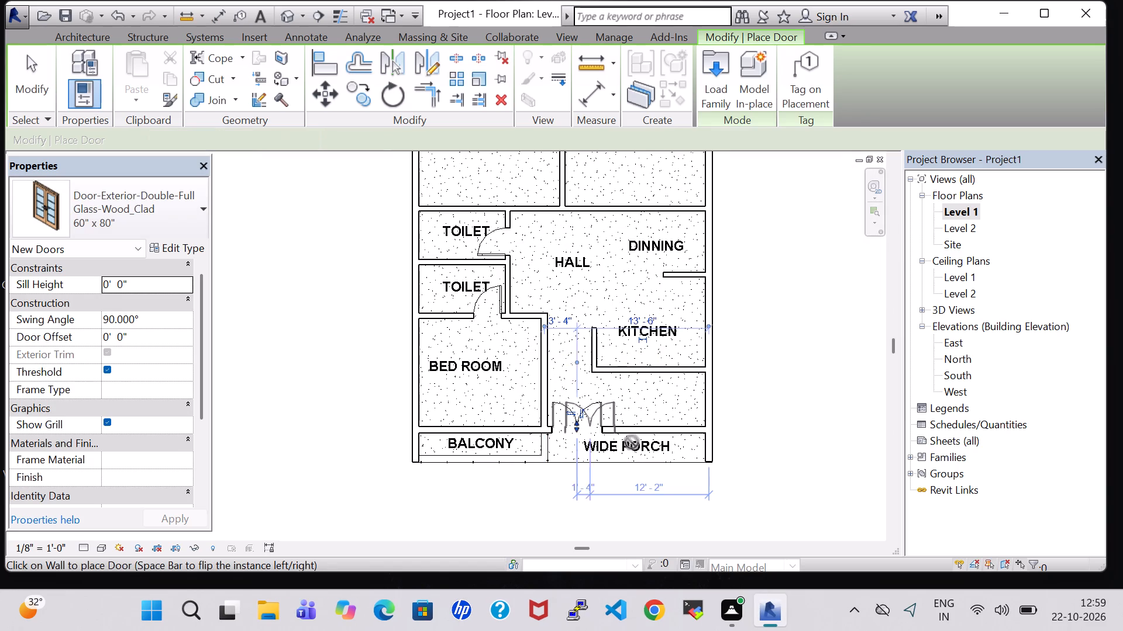
pyautogui.scroll(-3, 771, 452)
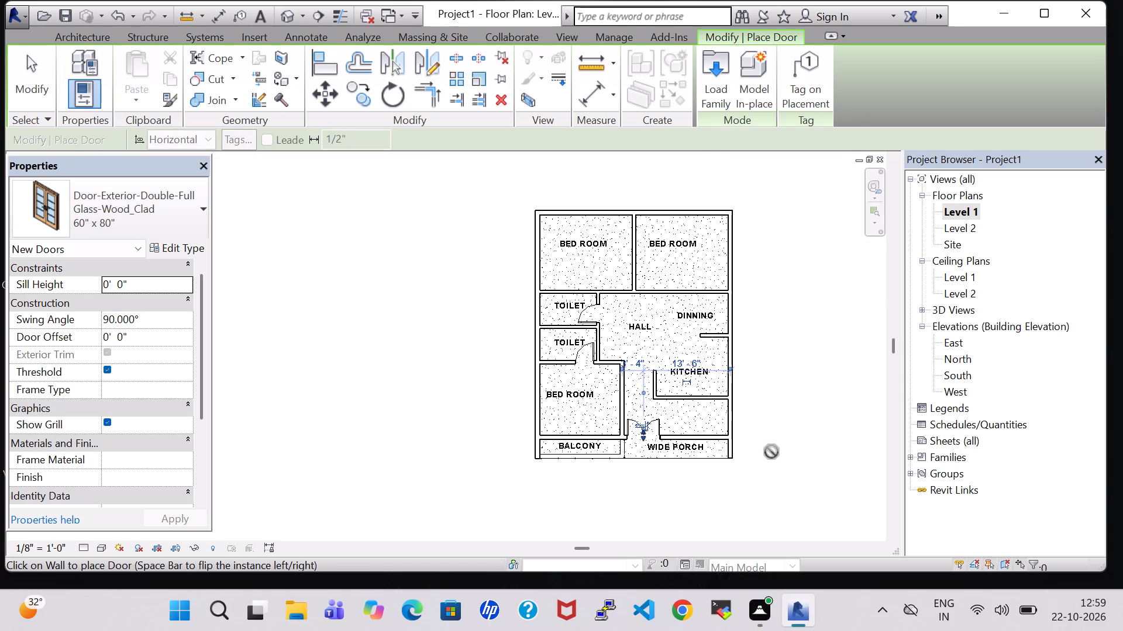
pyautogui.press('Escape')
pyautogui.press('Escape')
# Examine the new double entrance door and the porch front in the 3D view, and return to the Level 1 plan.
pyautogui.click(284, 15)
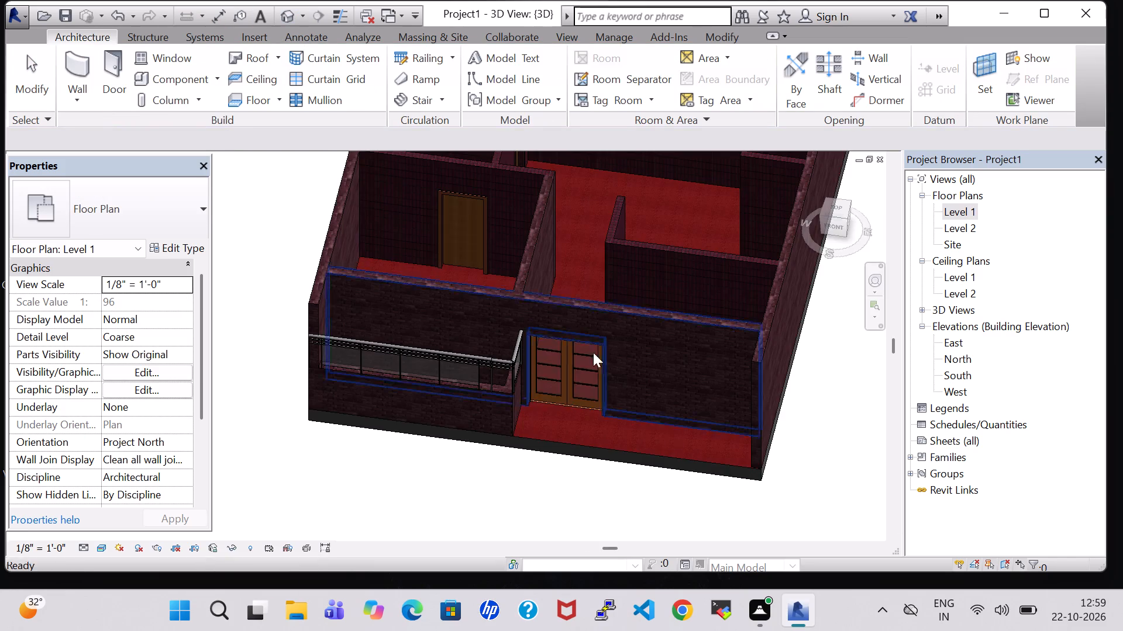
pyautogui.keyDown('shift'); pyautogui.moveTo(591, 504); pyautogui.dragTo(614, 459, button='middle'); pyautogui.keyUp('shift')
pyautogui.keyDown('shift'); pyautogui.middleClick(619, 380); pyautogui.keyUp('shift')
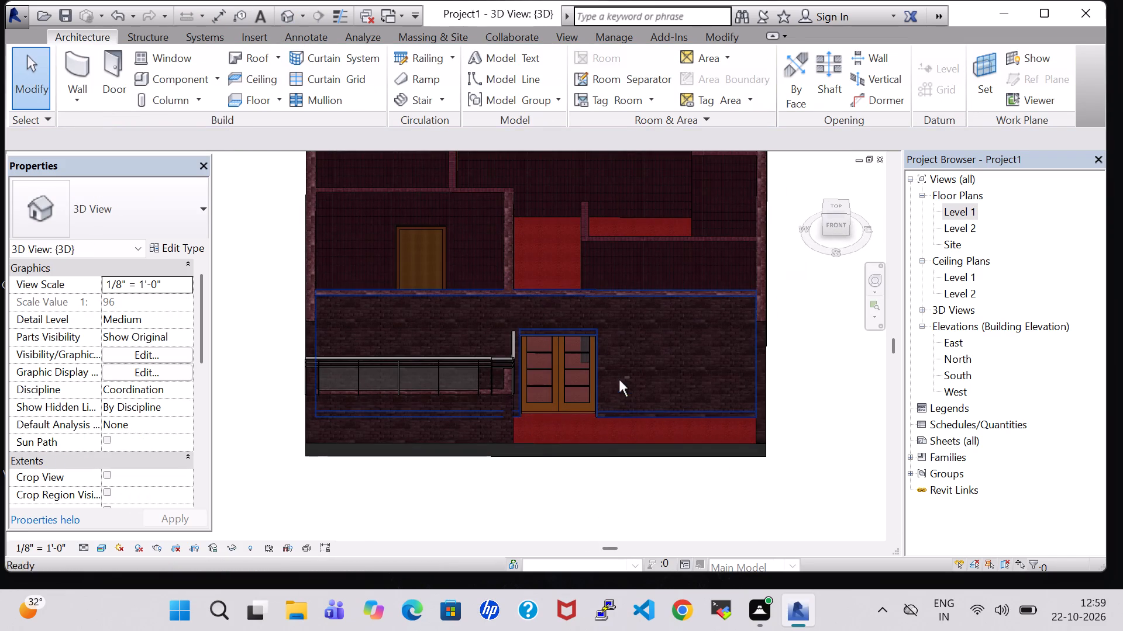
pyautogui.keyDown('shift'); pyautogui.moveTo(740, 486); pyautogui.dragTo(762, 391, button='middle'); pyautogui.keyUp('shift')
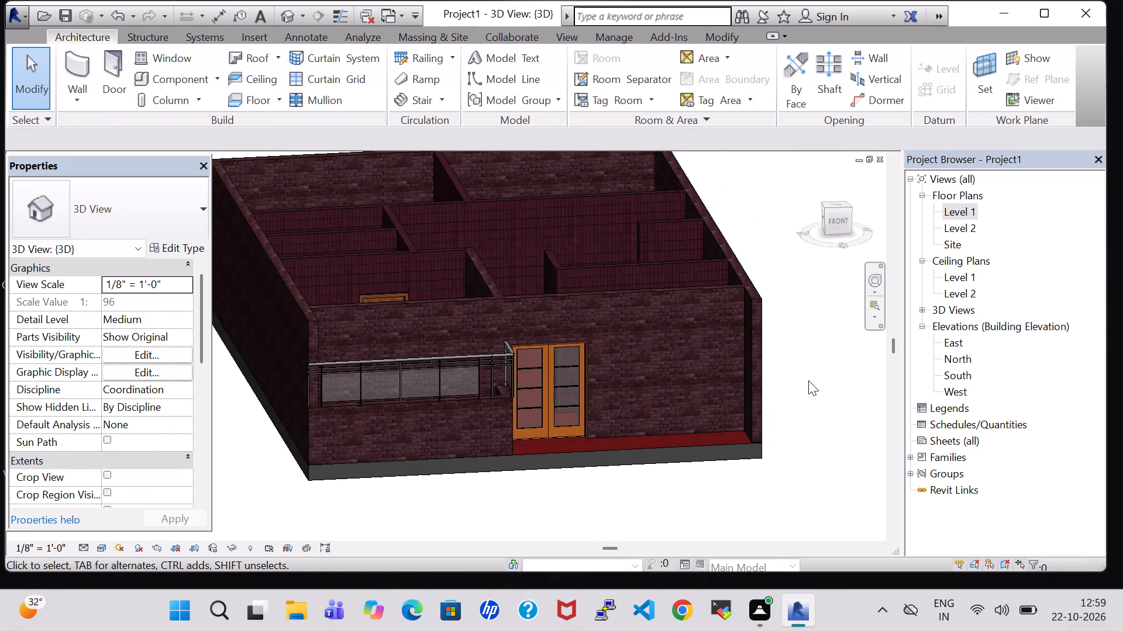
pyautogui.keyDown('shift'); pyautogui.moveTo(808, 380); pyautogui.dragTo(779, 379, button='middle'); pyautogui.keyUp('shift')
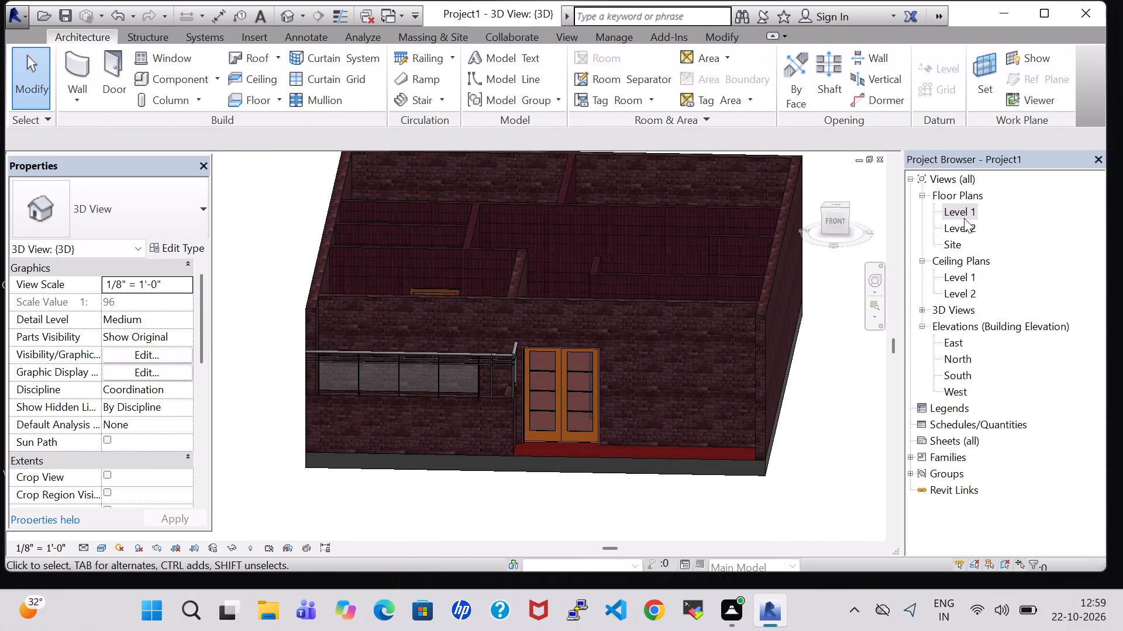
pyautogui.doubleClick(964, 218)
# Load the residential door family Door-Exterior-Single-Entry-Half Arch Glass-Wood_Clad in the 30" x 80" type for placing.
pyautogui.scroll(-3, 635, 311)
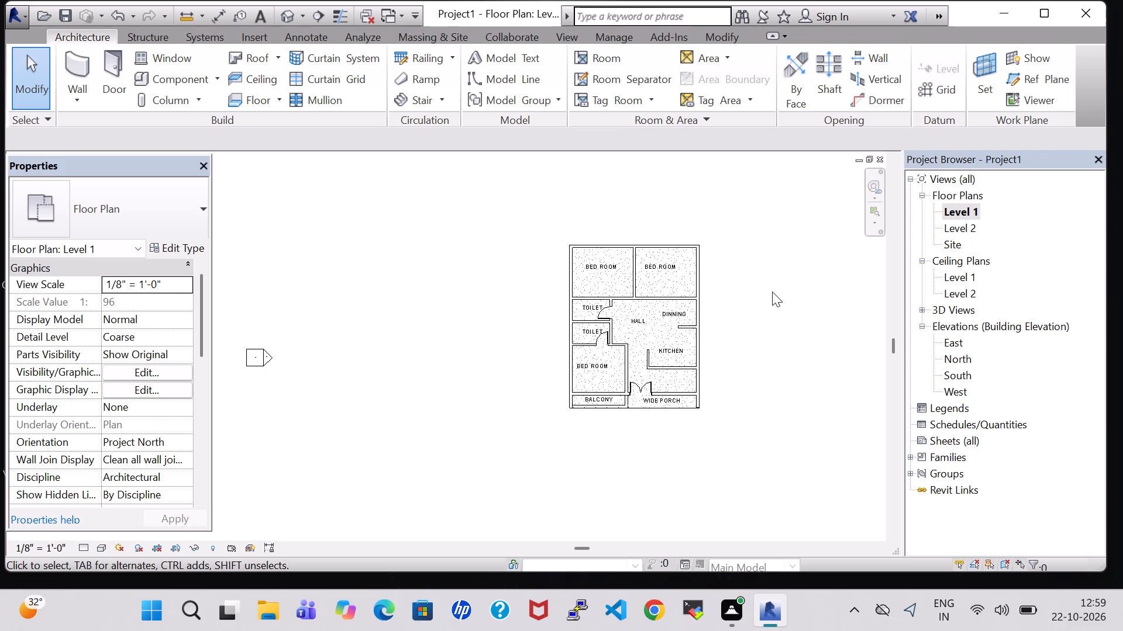
pyautogui.click(118, 74)
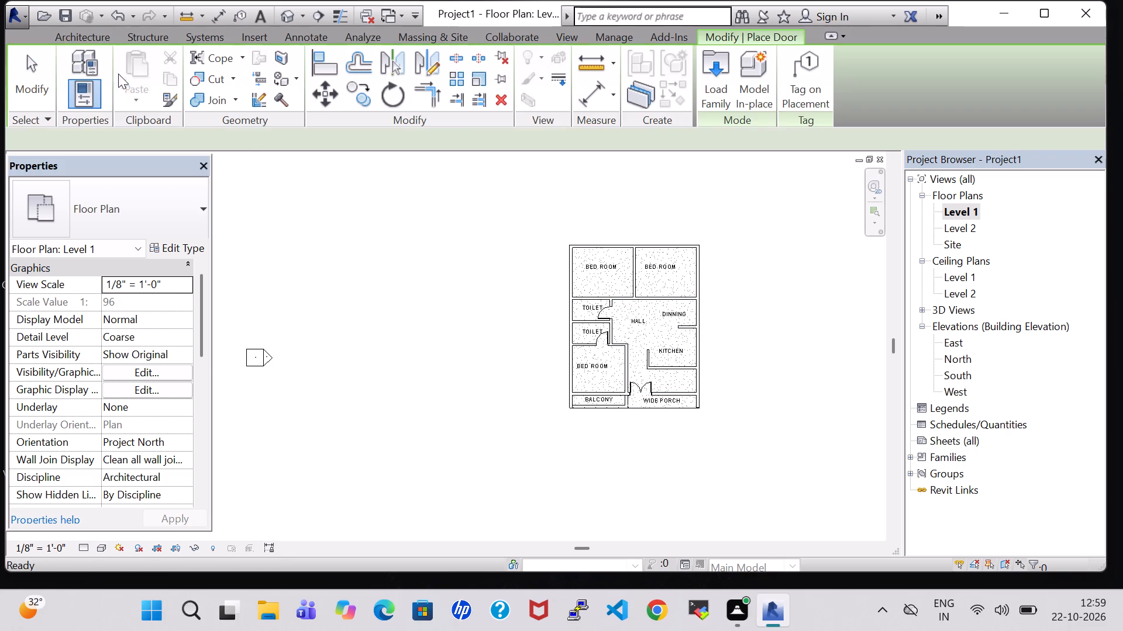
pyautogui.click(712, 86)
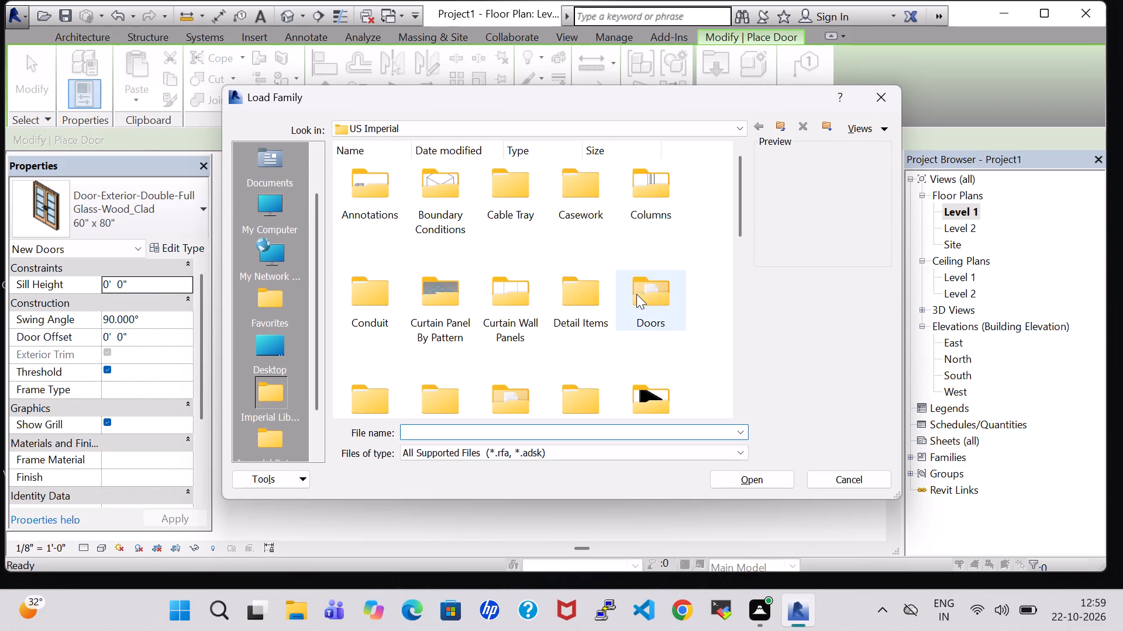
pyautogui.doubleClick(635, 295)
pyautogui.click(505, 191)
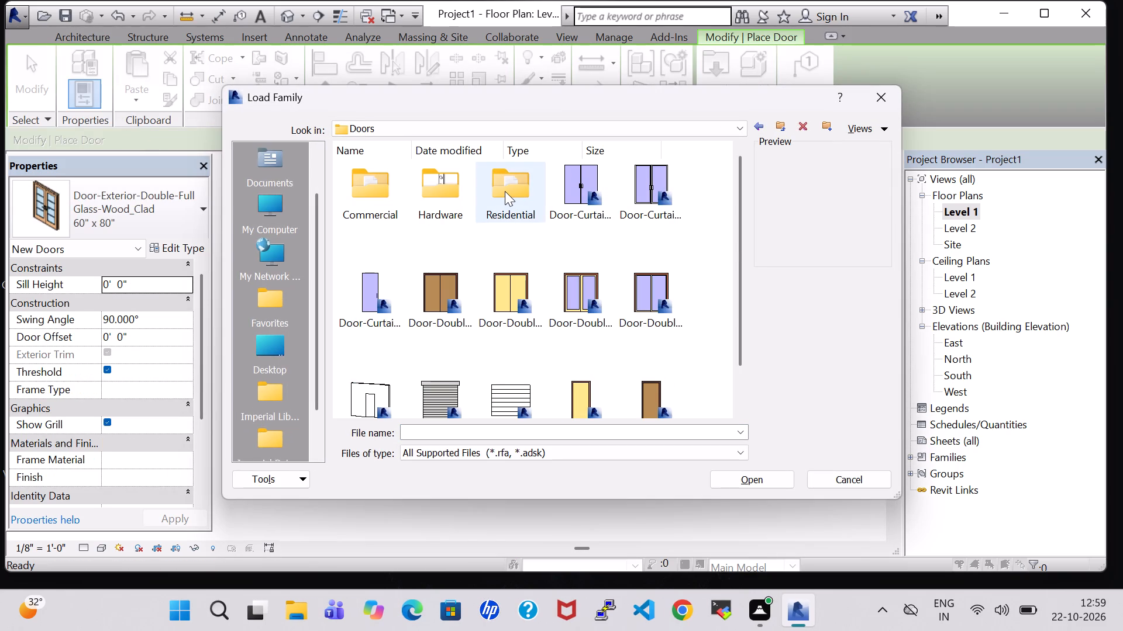
pyautogui.doubleClick(511, 195)
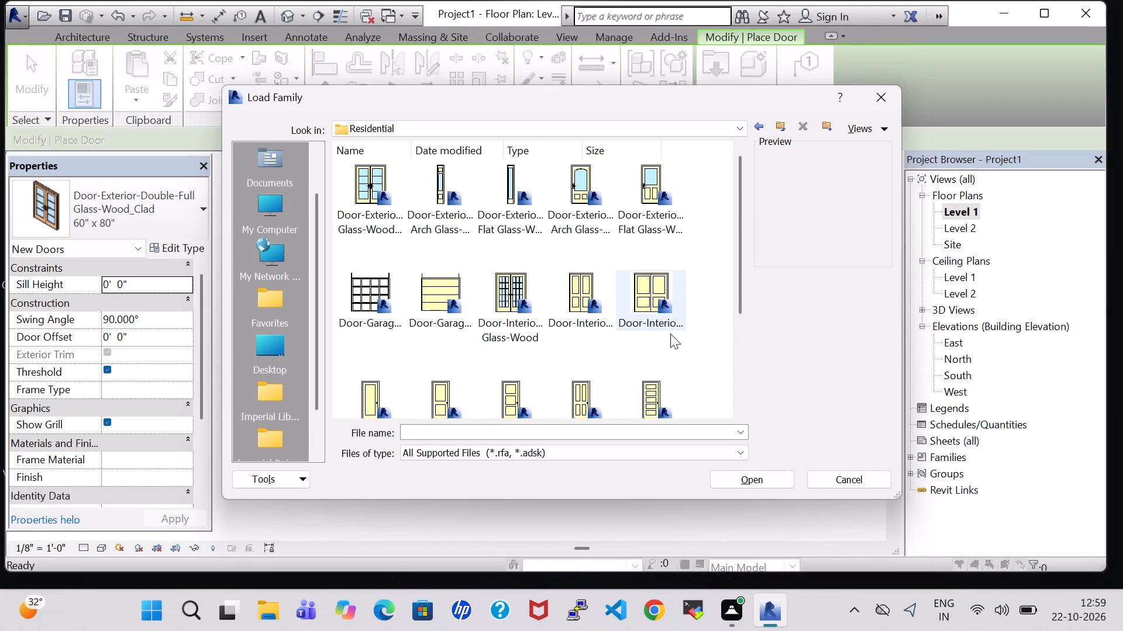
pyautogui.scroll(1, 640, 318)
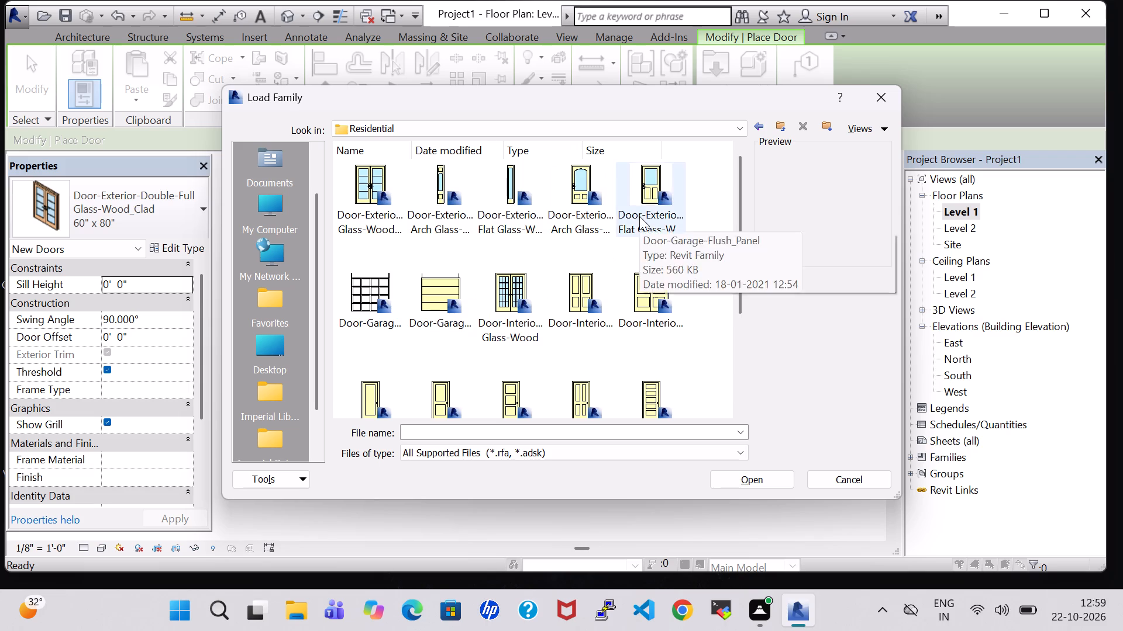
pyautogui.scroll(-1, 639, 216)
pyautogui.click(511, 348)
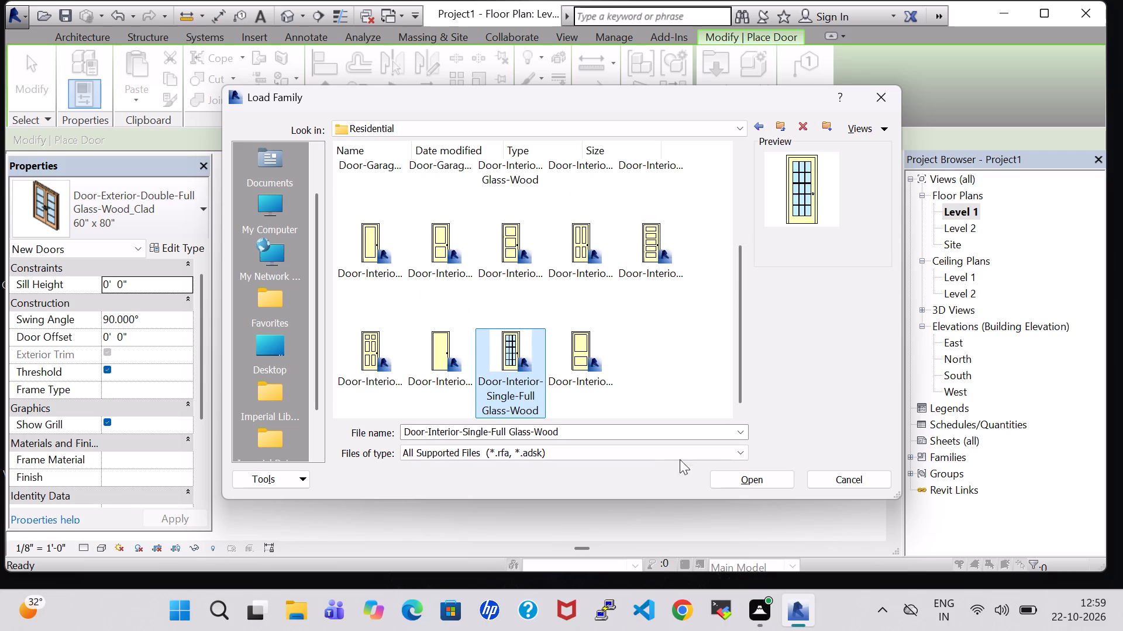
pyautogui.scroll(4, 758, 462)
pyautogui.scroll(5, 527, 193)
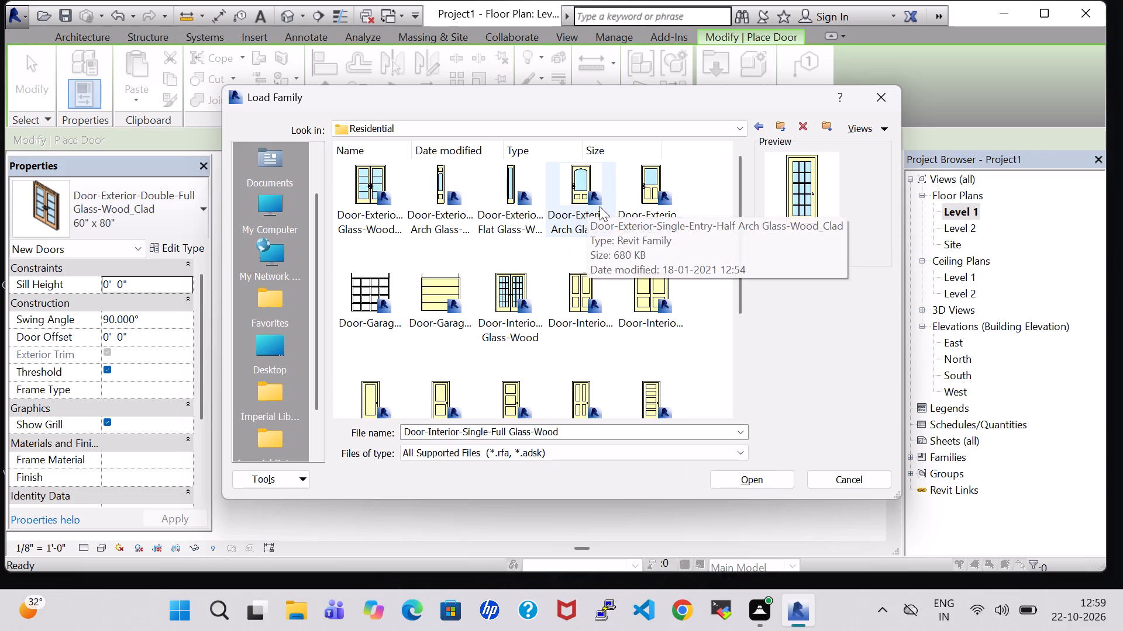
pyautogui.click(674, 213)
pyautogui.click(571, 210)
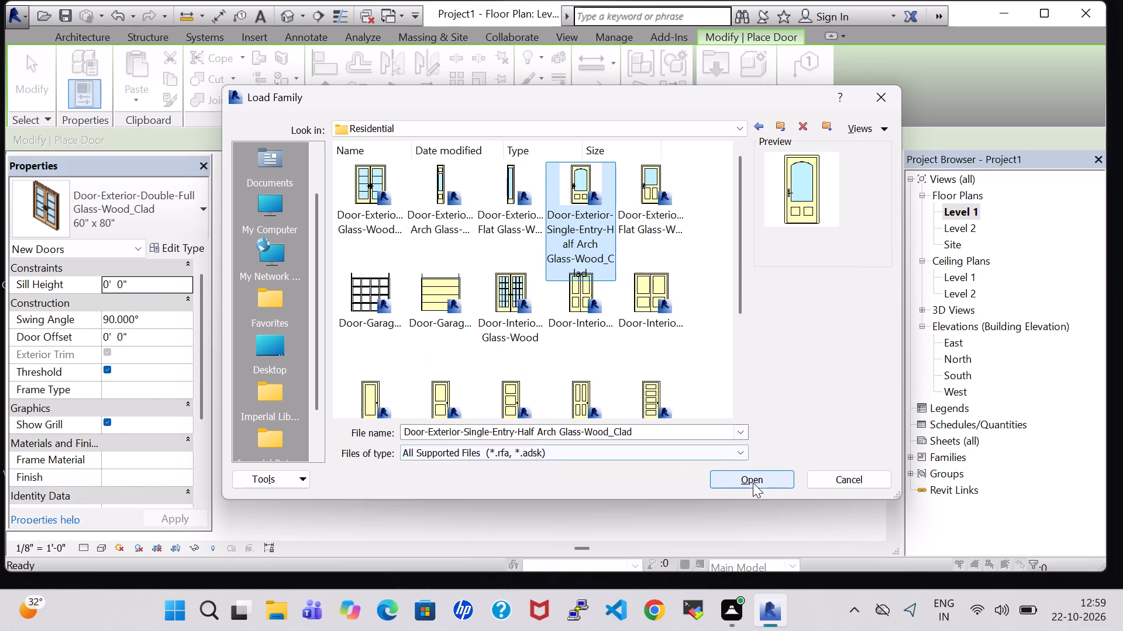
pyautogui.click(753, 483)
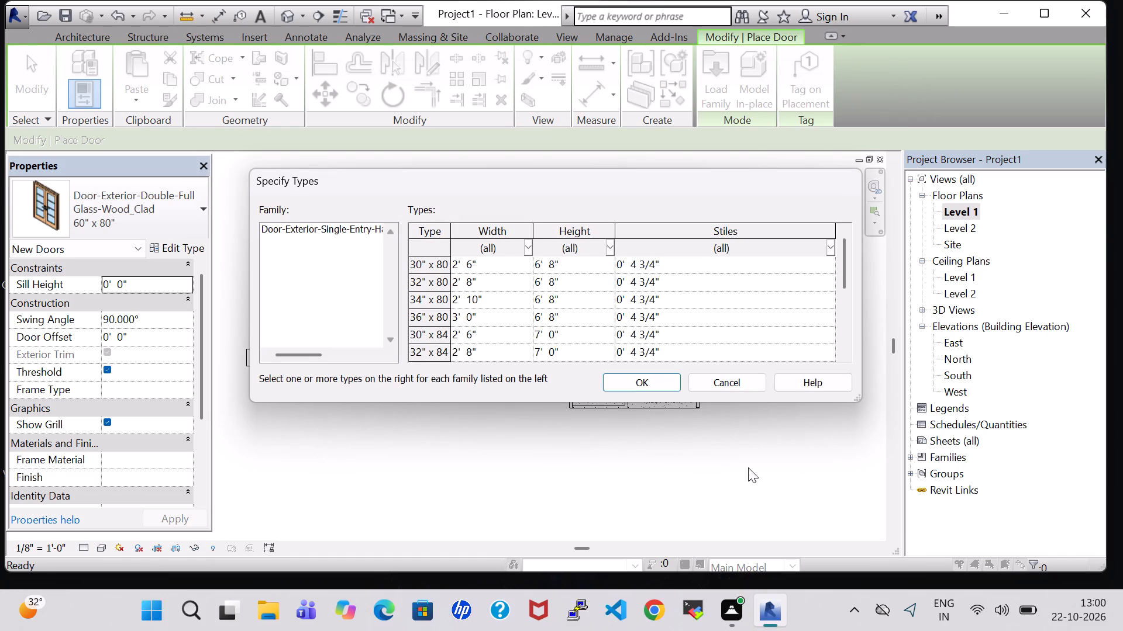
pyautogui.click(470, 267)
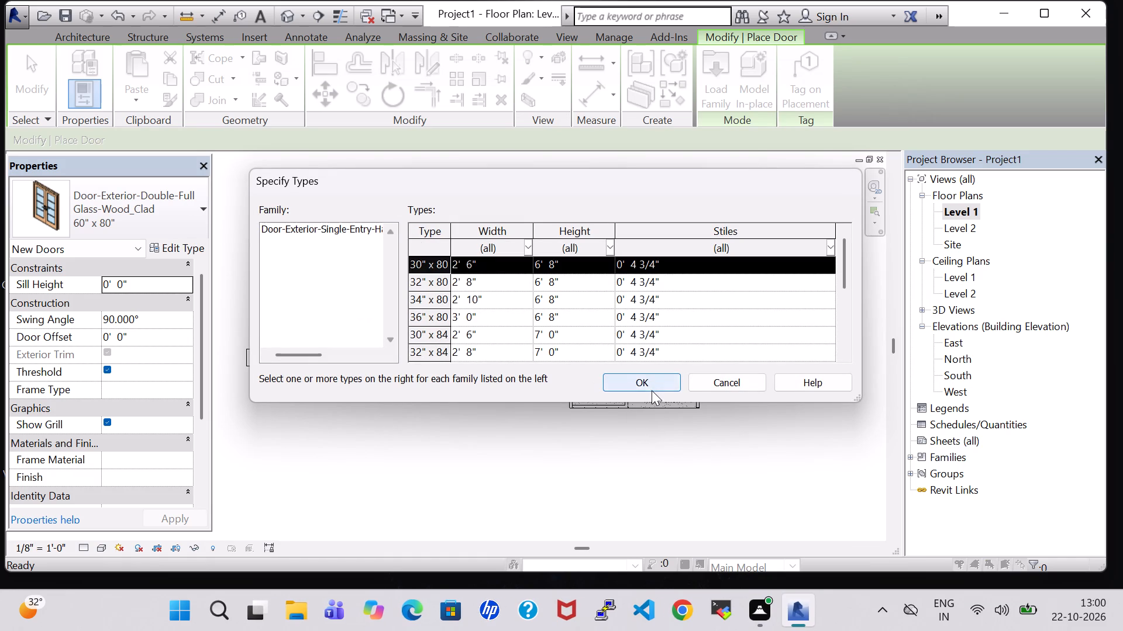
pyautogui.click(649, 387)
# Place the 30" x 80" door in the northeast bedroom's south wall, about 1'-11" from the bedroom partition, hinged west and swinging into the bedroom.
pyautogui.scroll(4, 584, 355)
pyautogui.scroll(1, 661, 379)
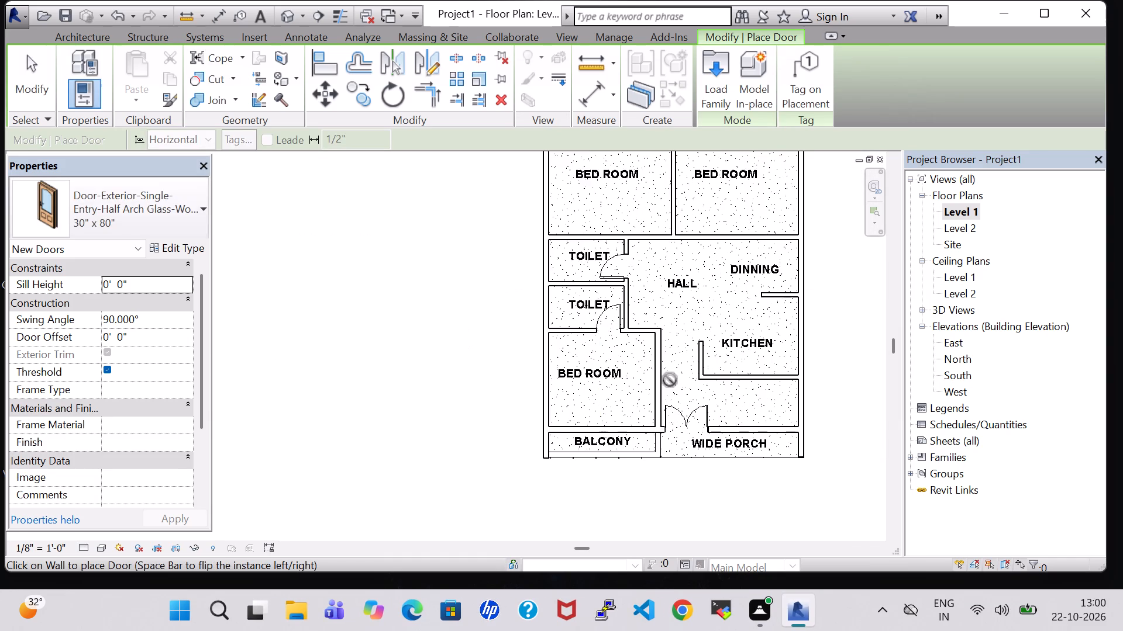
pyautogui.scroll(4, 670, 380)
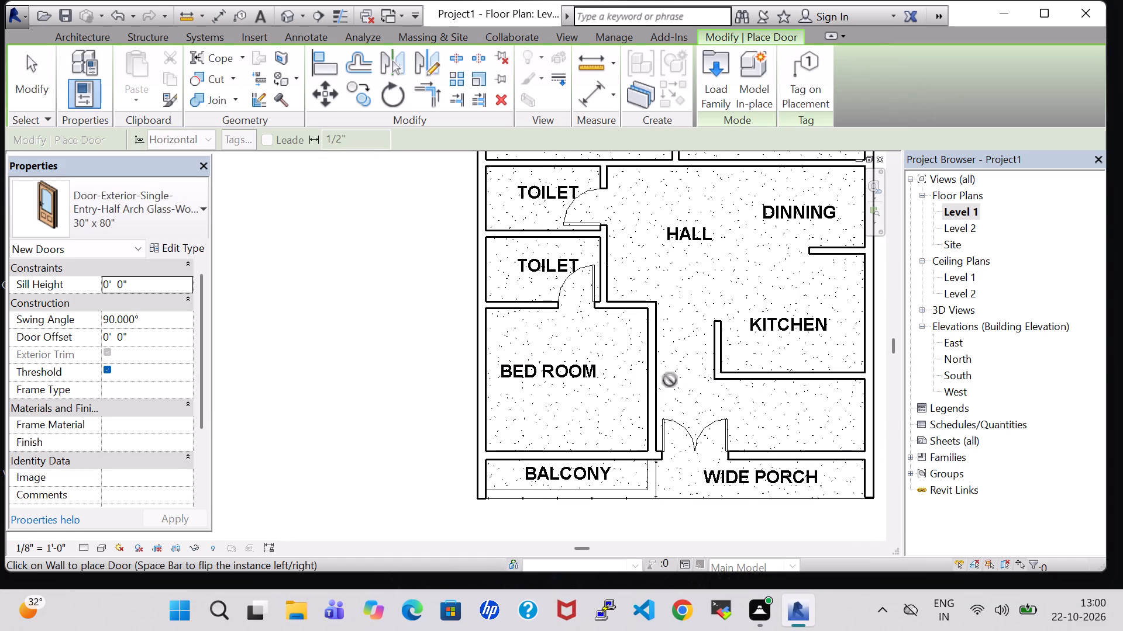
pyautogui.moveTo(670, 380); pyautogui.dragTo(522, 490, button='middle')
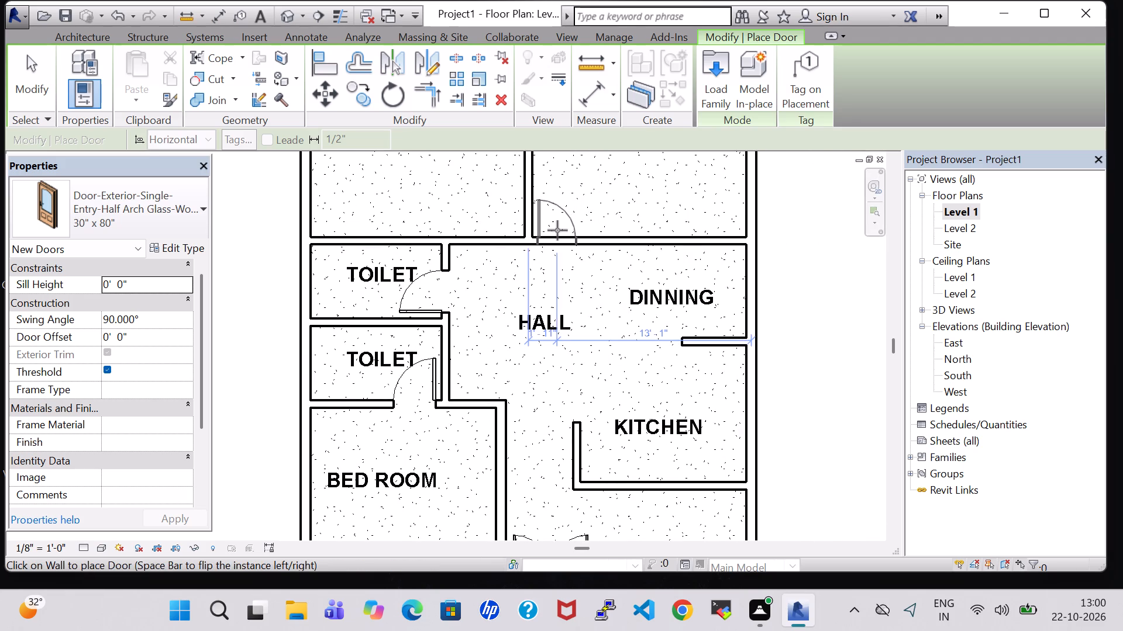
pyautogui.click(557, 230)
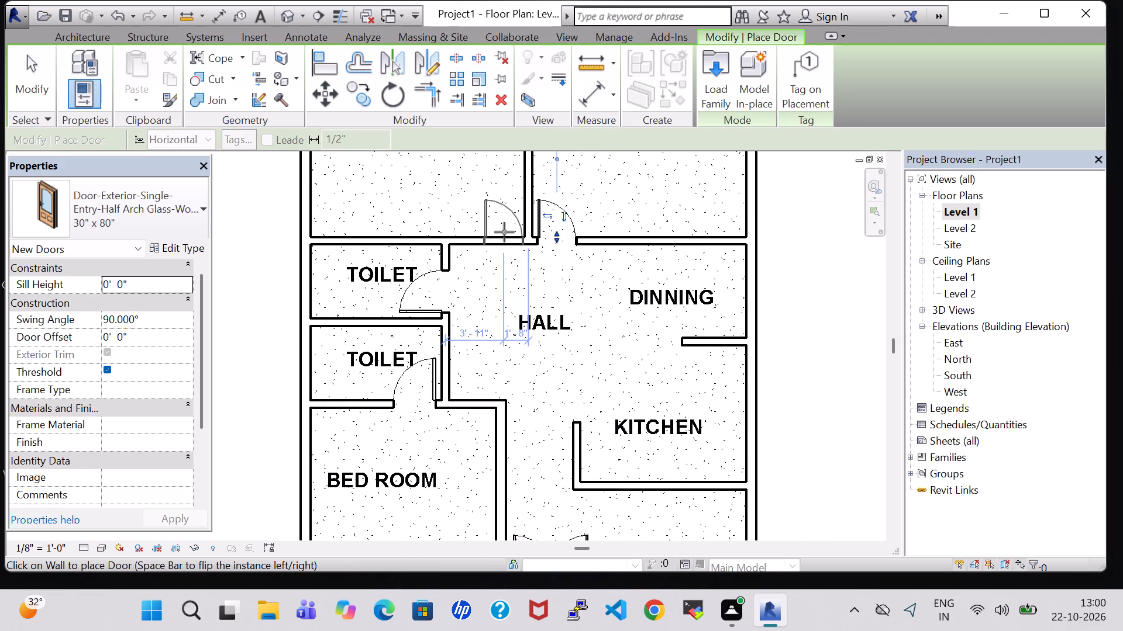
# Place the 30" x 80" door in the northwest bedroom's south wall beside the bedroom partition, hinged east and swinging into the bedroom.
pyautogui.press('space')
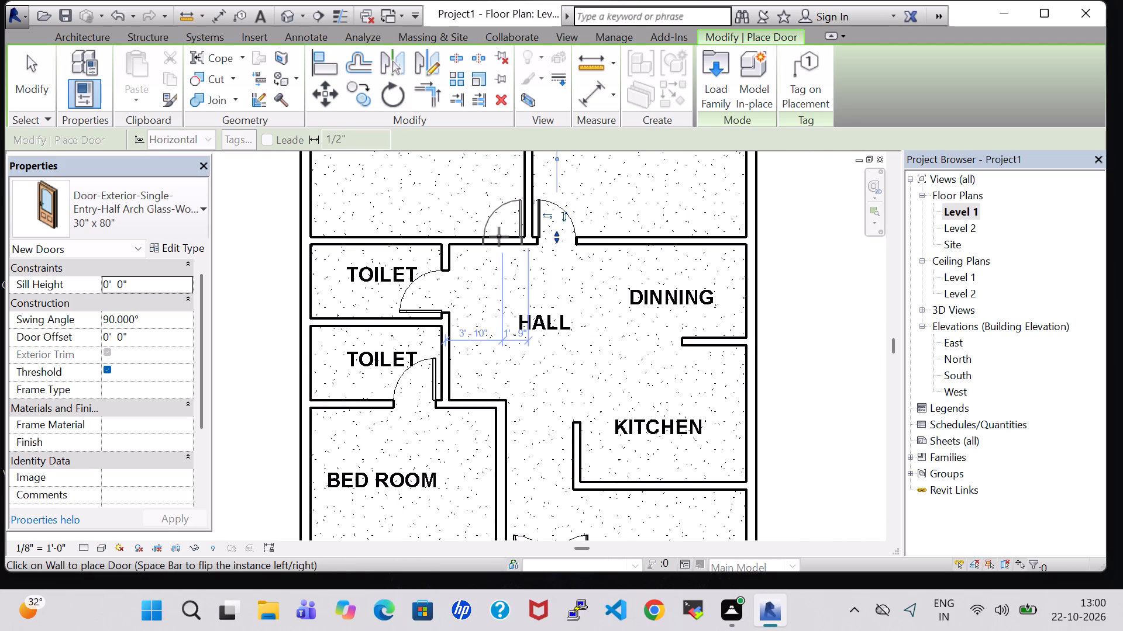
pyautogui.click(499, 237)
pyautogui.scroll(-1, 505, 301)
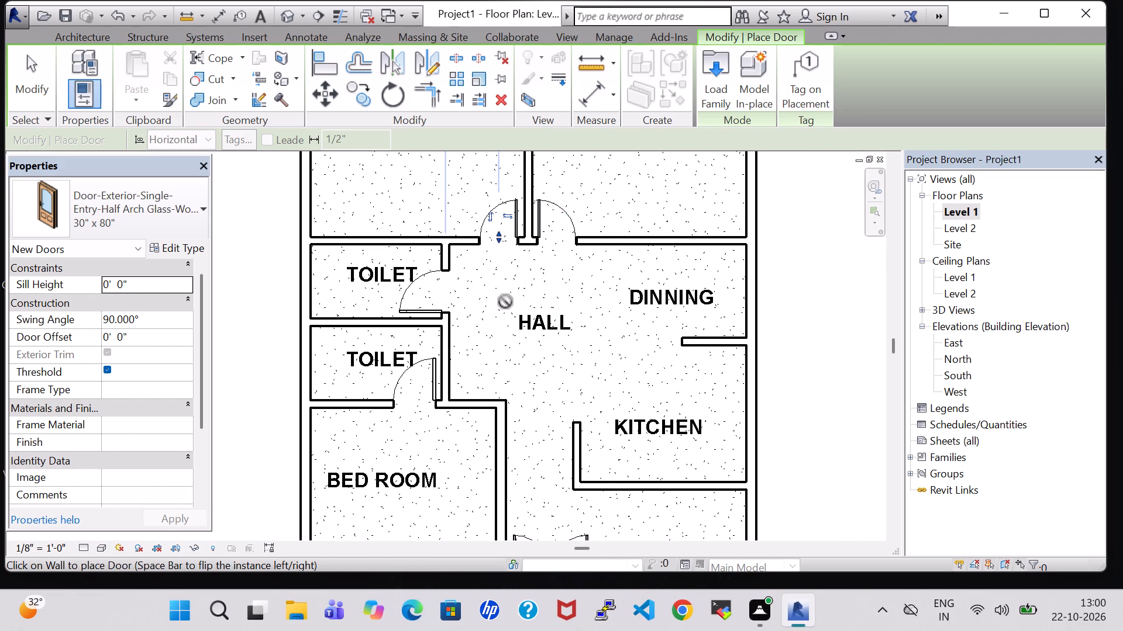
# Place the 30" x 80" door in the southwest bedroom's north wall, centred about 1'-10 1/2" from its east wall, hinged east and swinging inward.
pyautogui.scroll(-2, 505, 301)
pyautogui.scroll(2, 479, 379)
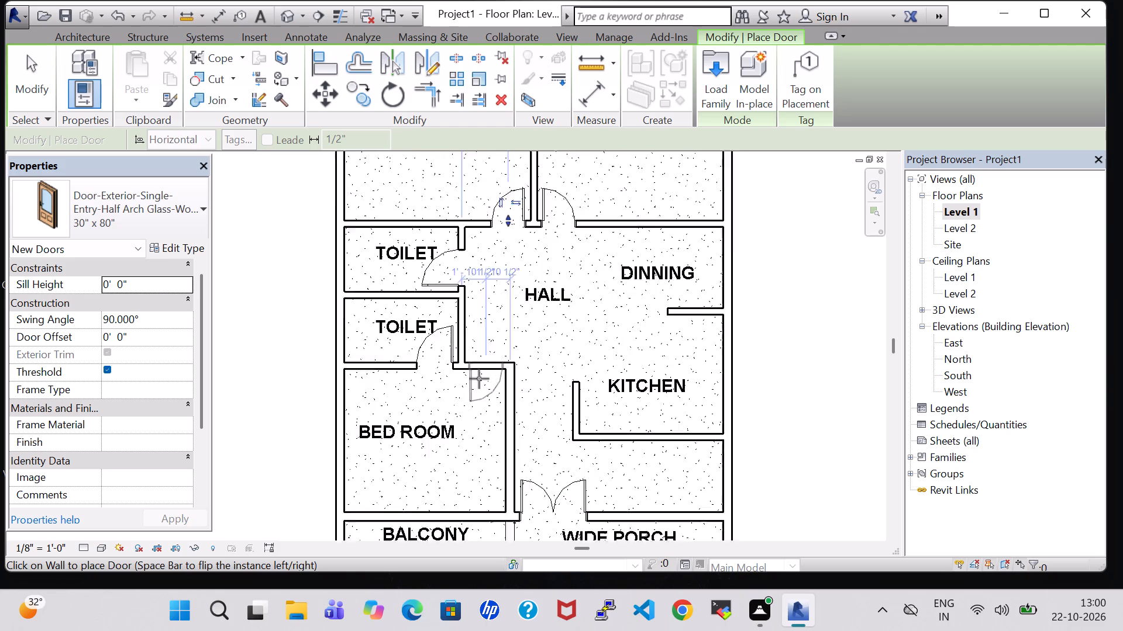
pyautogui.scroll(2, 479, 379)
pyautogui.press('space')
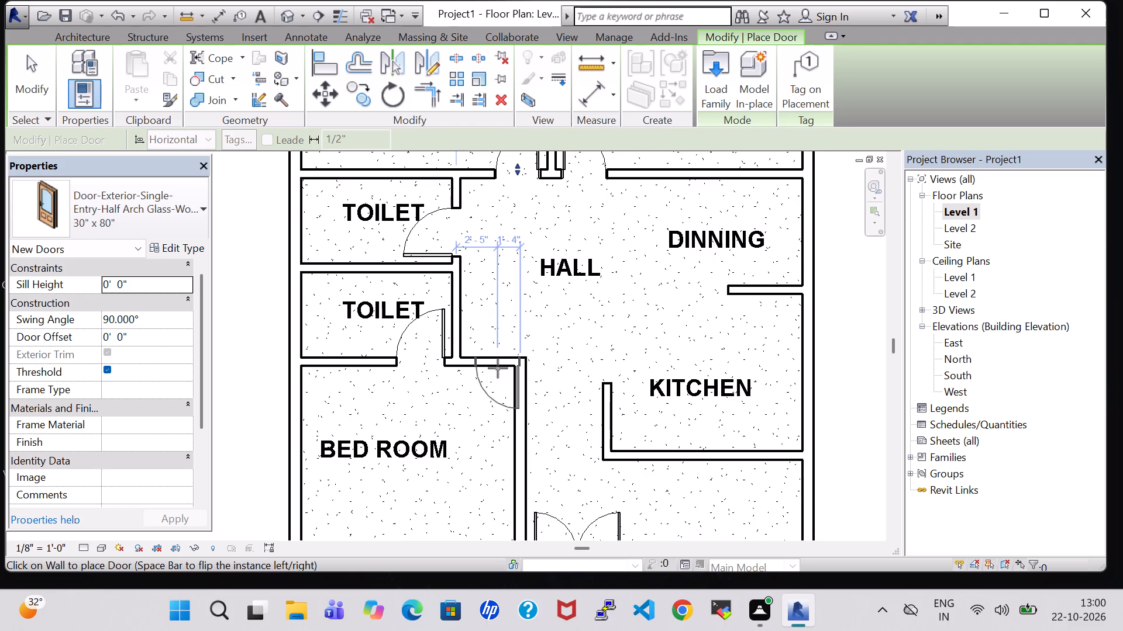
pyautogui.click(481, 365)
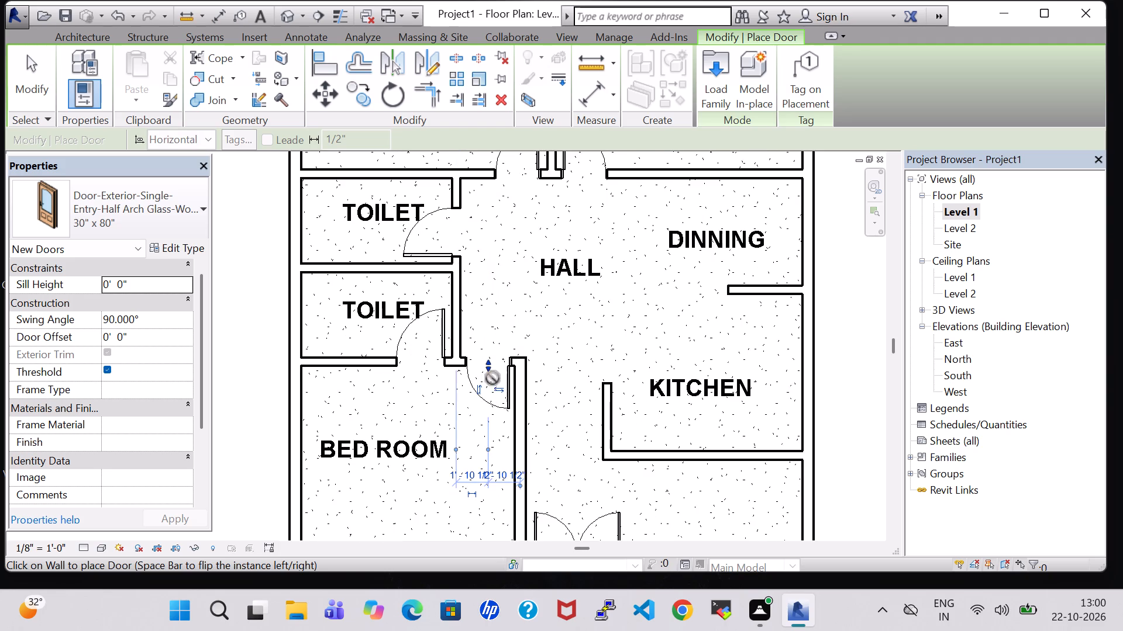
pyautogui.scroll(-3, 486, 408)
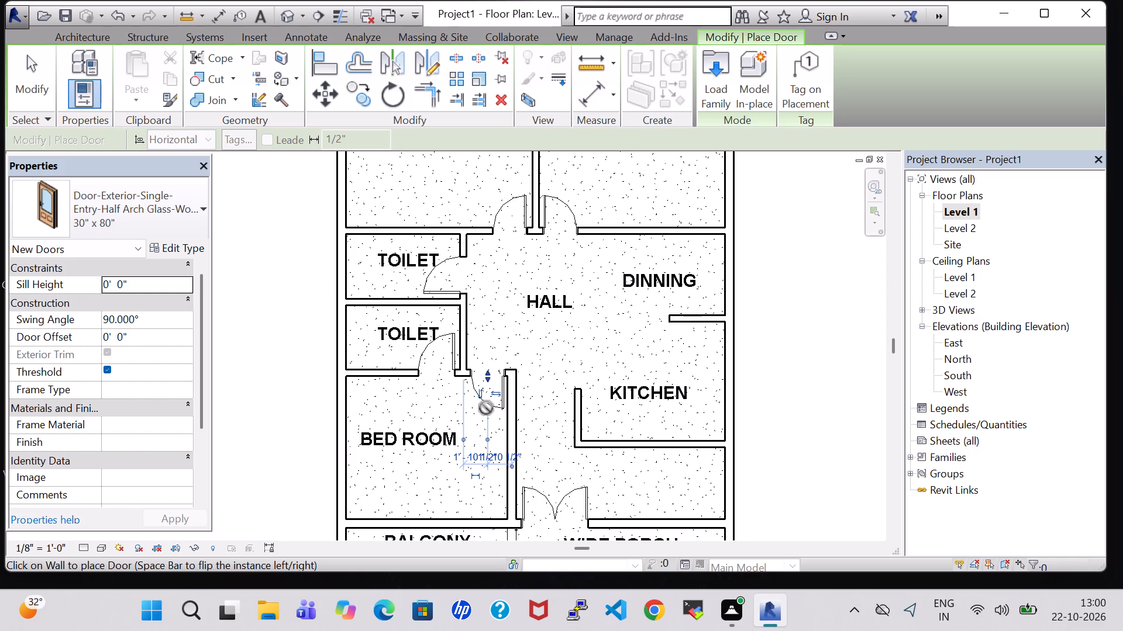
pyautogui.press('Escape')
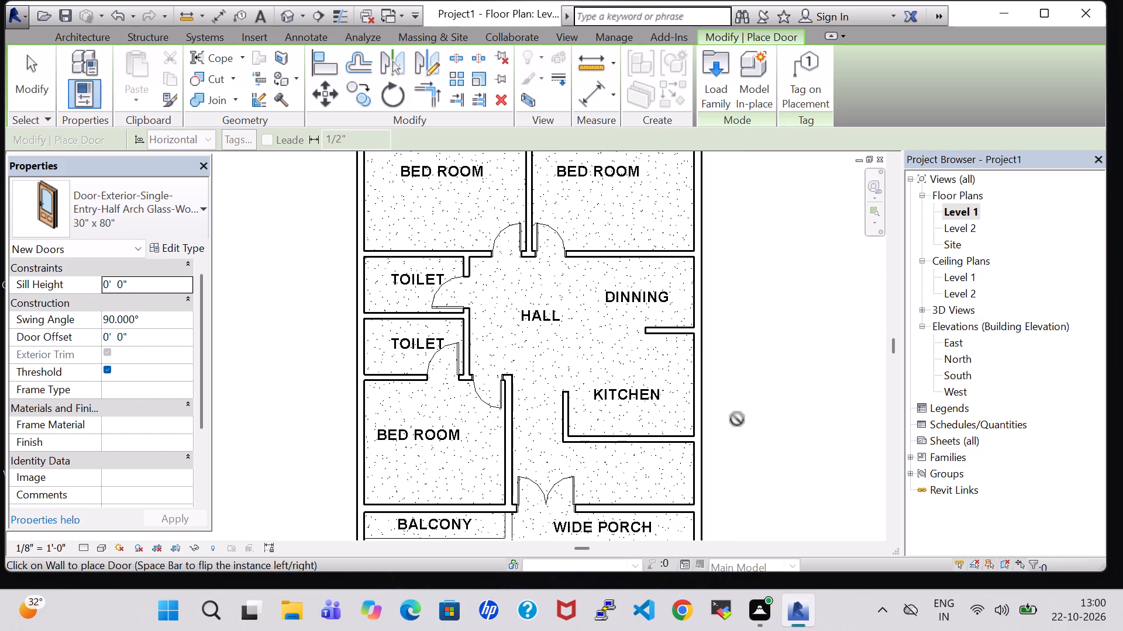
pyautogui.press('Escape')
pyautogui.press('Escape')
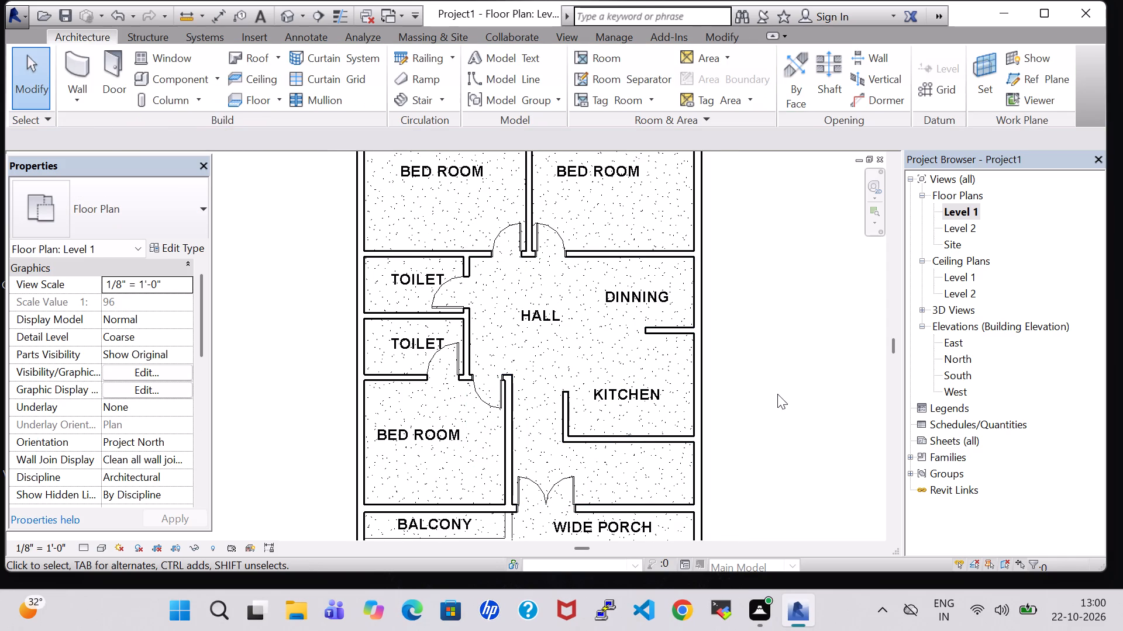
# Examine the new bedroom doors and the interior layout from several sides in the 3D view, and return to the Level 1 plan.
pyautogui.click(288, 19)
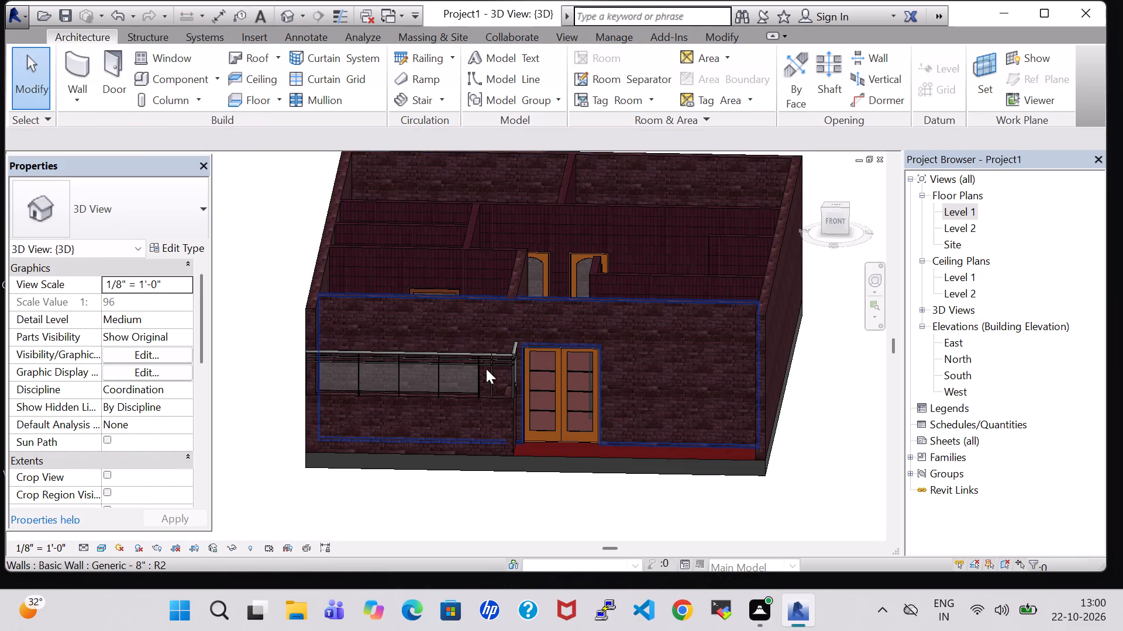
pyautogui.keyDown('shift'); pyautogui.moveTo(811, 405); pyautogui.dragTo(815, 484, button='middle'); pyautogui.keyUp('shift')
pyautogui.keyDown('shift'); pyautogui.moveTo(792, 337); pyautogui.dragTo(786, 405, button='middle'); pyautogui.keyUp('shift')
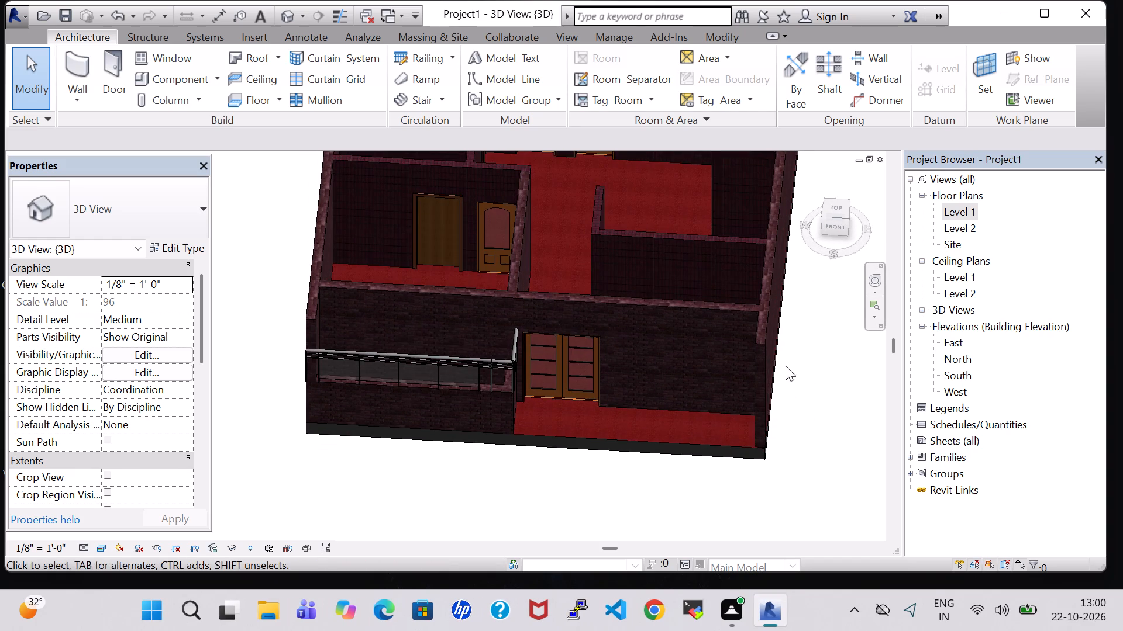
pyautogui.moveTo(786, 366); pyautogui.dragTo(747, 486, button='middle')
pyautogui.scroll(-1, 787, 400)
pyautogui.keyDown('shift'); pyautogui.moveTo(785, 356); pyautogui.dragTo(667, 374, button='middle'); pyautogui.keyUp('shift')
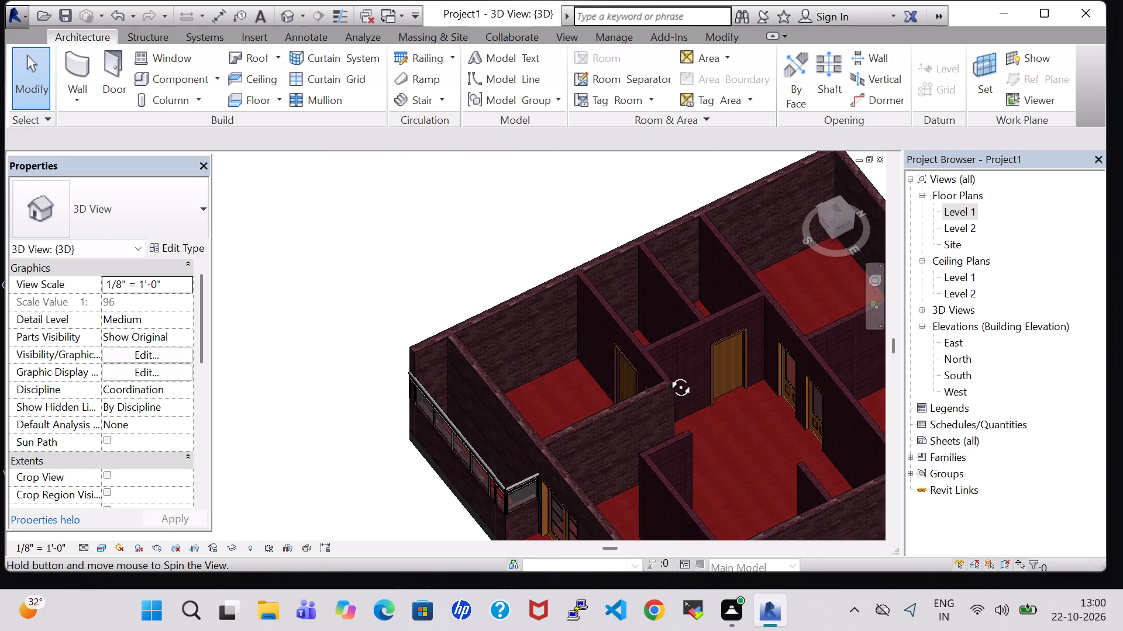
pyautogui.keyDown('shift'); pyautogui.moveTo(667, 374); pyautogui.dragTo(665, 373, button='middle'); pyautogui.keyUp('shift')
pyautogui.keyDown('shift'); pyautogui.moveTo(744, 428); pyautogui.dragTo(707, 435, button='middle'); pyautogui.keyUp('shift')
pyautogui.keyDown('shift'); pyautogui.moveTo(722, 494); pyautogui.dragTo(690, 485, button='middle'); pyautogui.keyUp('shift')
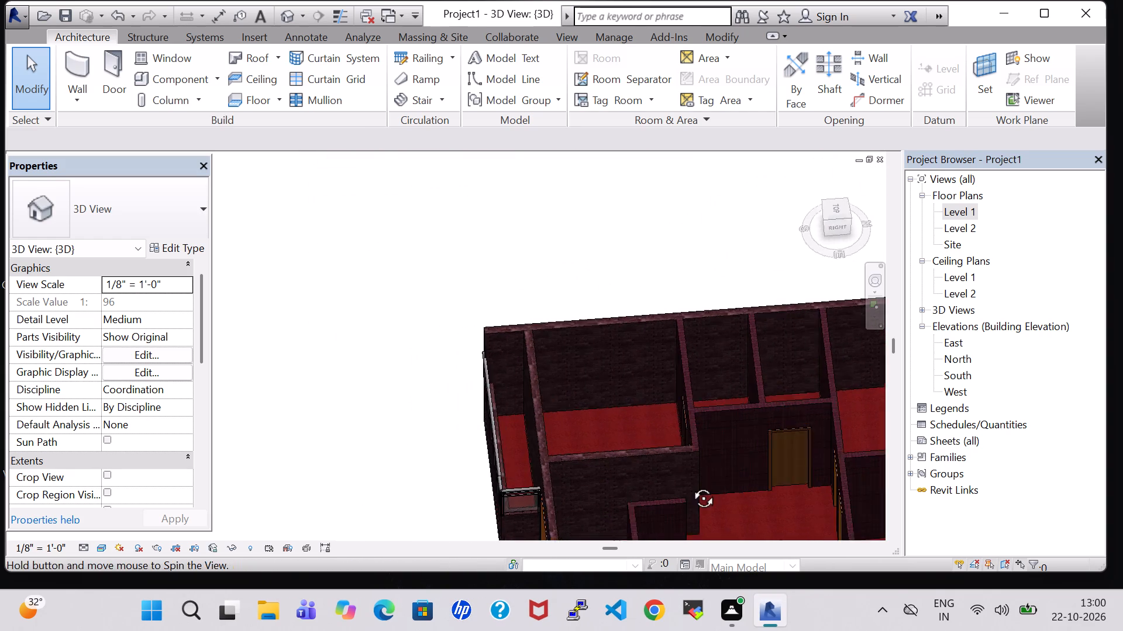
pyautogui.keyDown('shift'); pyautogui.moveTo(690, 485); pyautogui.dragTo(651, 477, button='middle'); pyautogui.keyUp('shift')
pyautogui.moveTo(656, 453); pyautogui.dragTo(524, 275, button='middle')
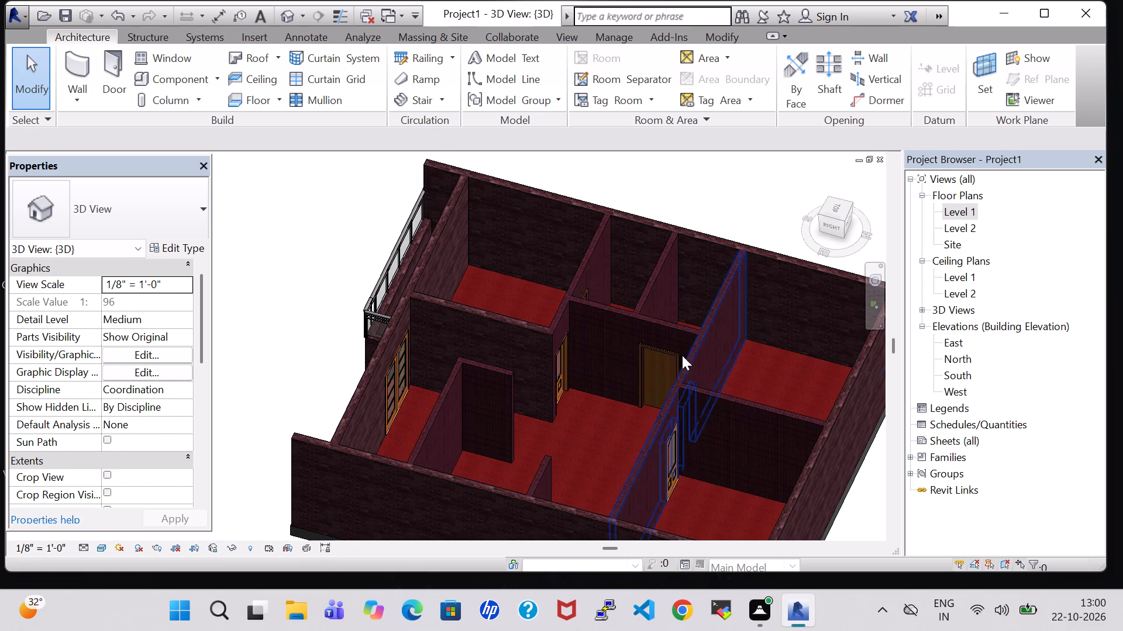
pyautogui.keyDown('shift'); pyautogui.moveTo(329, 343); pyautogui.dragTo(512, 365, button='middle'); pyautogui.keyUp('shift')
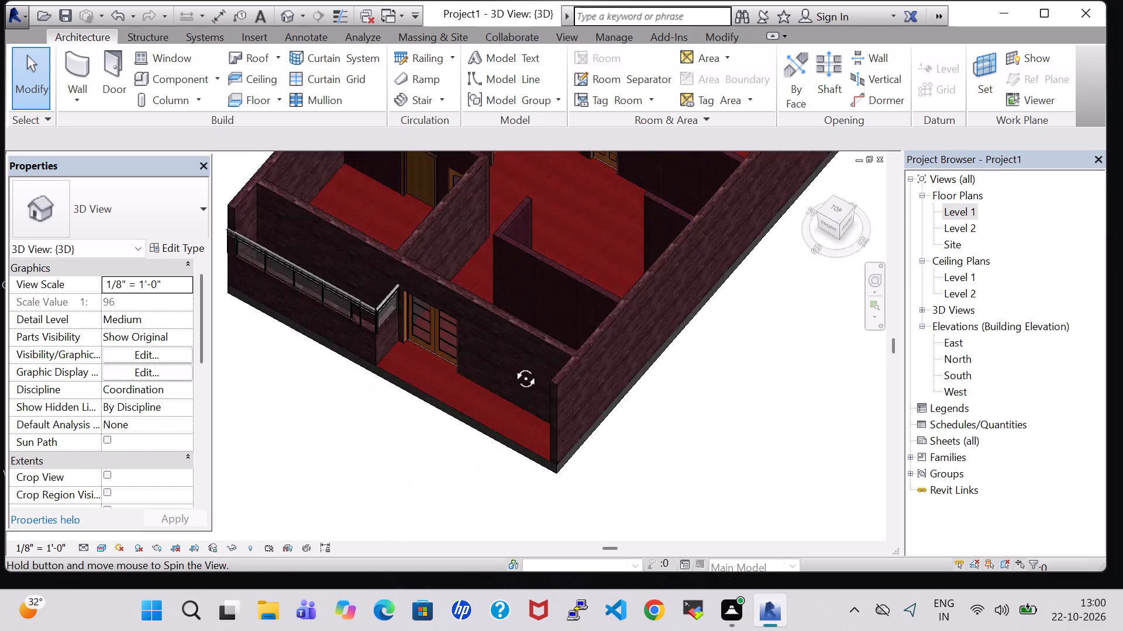
pyautogui.keyDown('shift'); pyautogui.moveTo(512, 365); pyautogui.dragTo(578, 350, button='middle'); pyautogui.keyUp('shift')
pyautogui.moveTo(667, 311); pyautogui.dragTo(695, 437, button='middle')
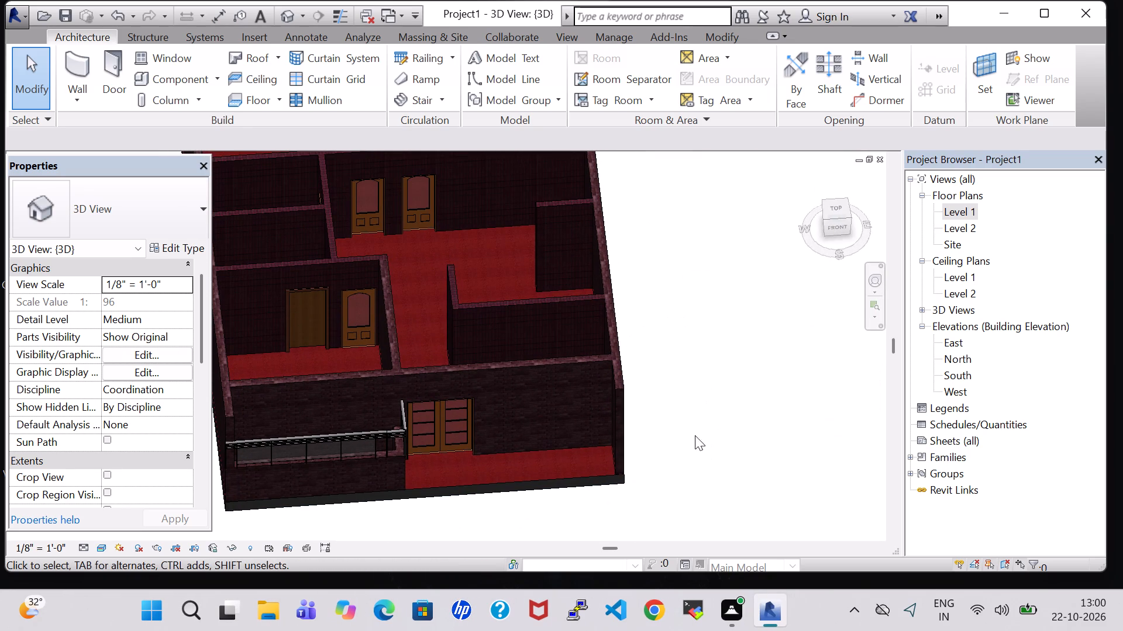
pyautogui.keyDown('shift'); pyautogui.moveTo(670, 322); pyautogui.dragTo(652, 323, button='middle'); pyautogui.keyUp('shift')
pyautogui.scroll(-2, 652, 323)
pyautogui.moveTo(654, 312); pyautogui.dragTo(653, 346, button='middle')
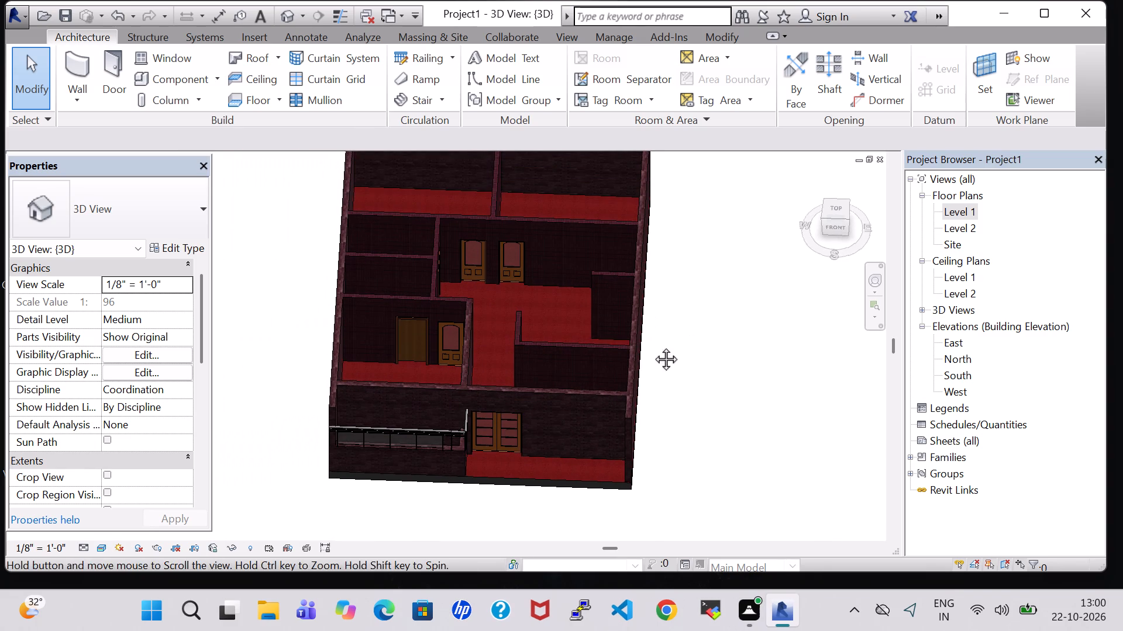
pyautogui.moveTo(653, 346); pyautogui.dragTo(652, 377, button='middle')
pyautogui.doubleClick(971, 211)
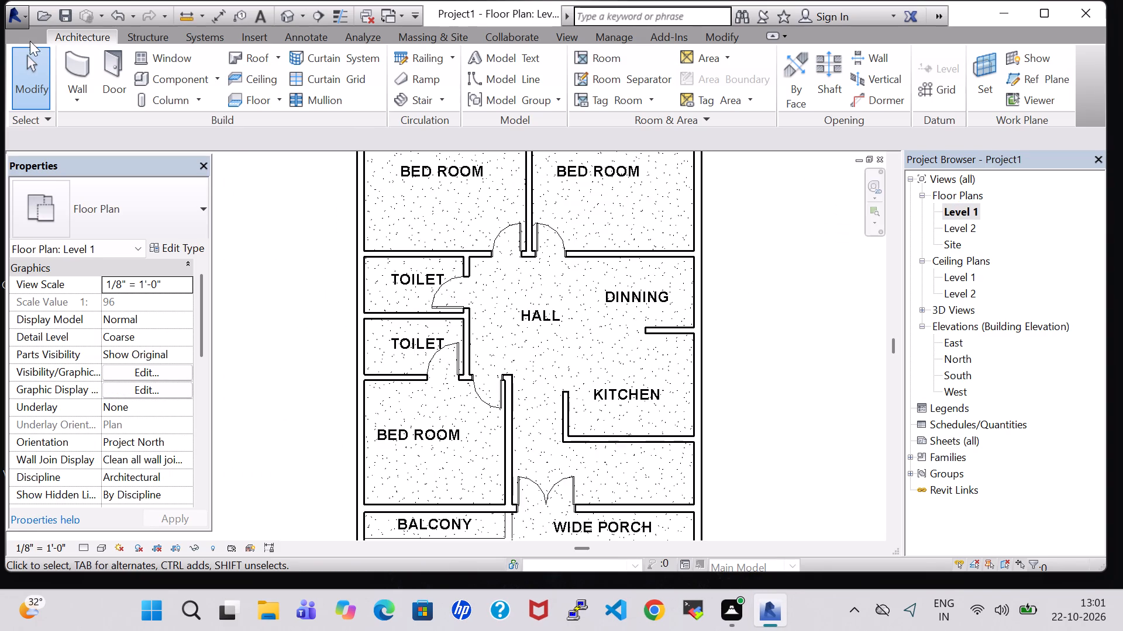
# Draw a Generic - 8" wall about 12'-4" long down the northeast bedroom, about 3'-9" from the east wall, to its south wall.
pyautogui.click(75, 63)
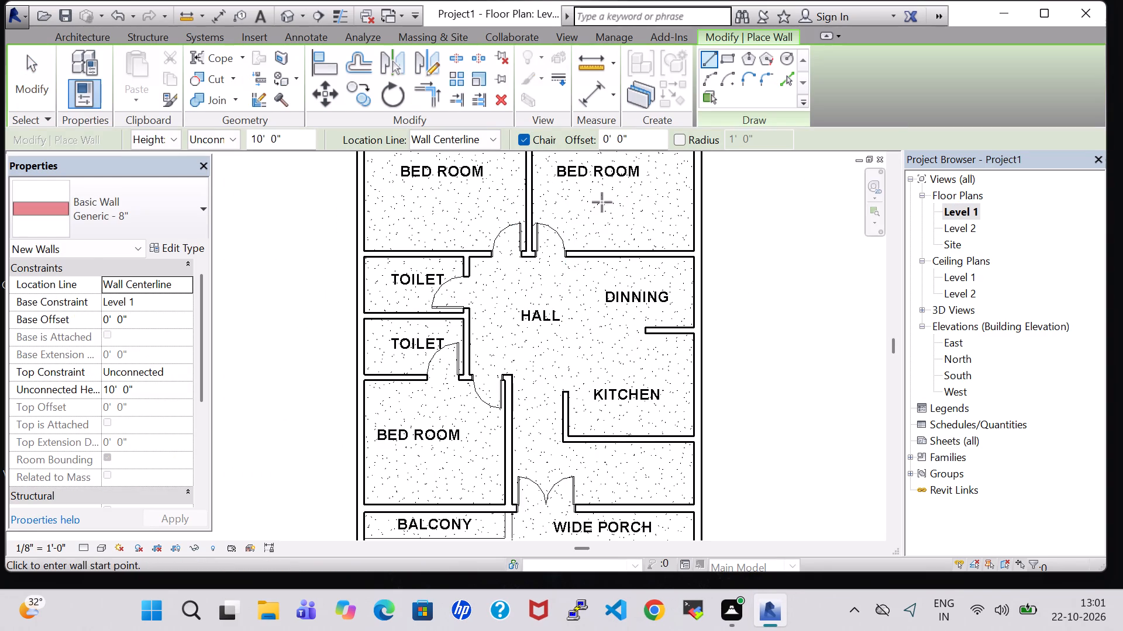
pyautogui.moveTo(602, 202); pyautogui.dragTo(553, 293, button='middle')
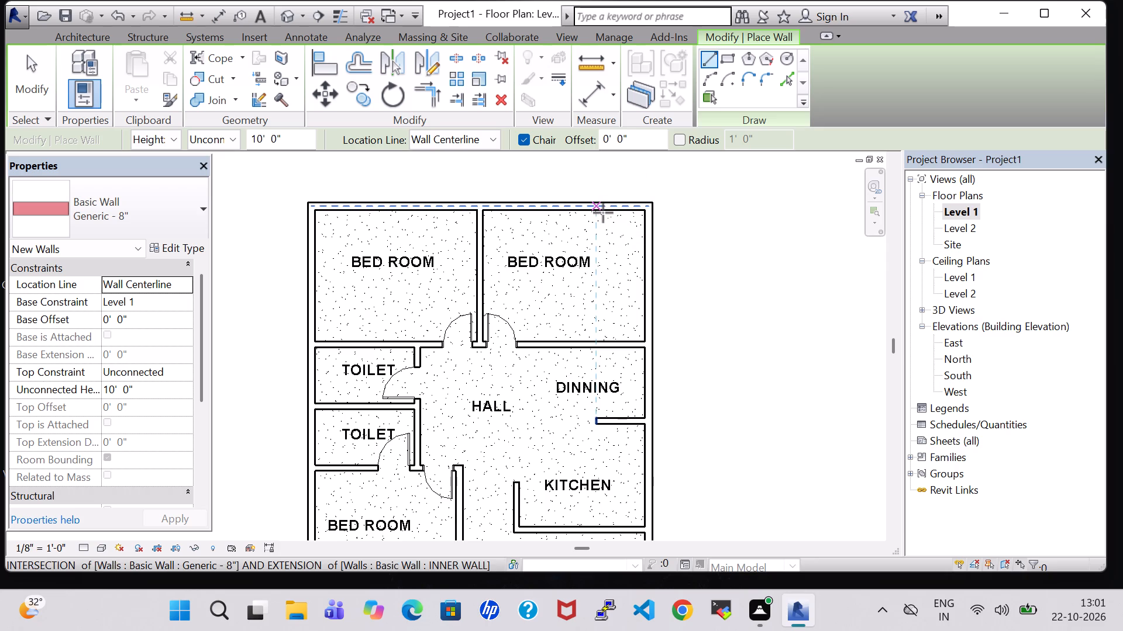
pyautogui.click(607, 213)
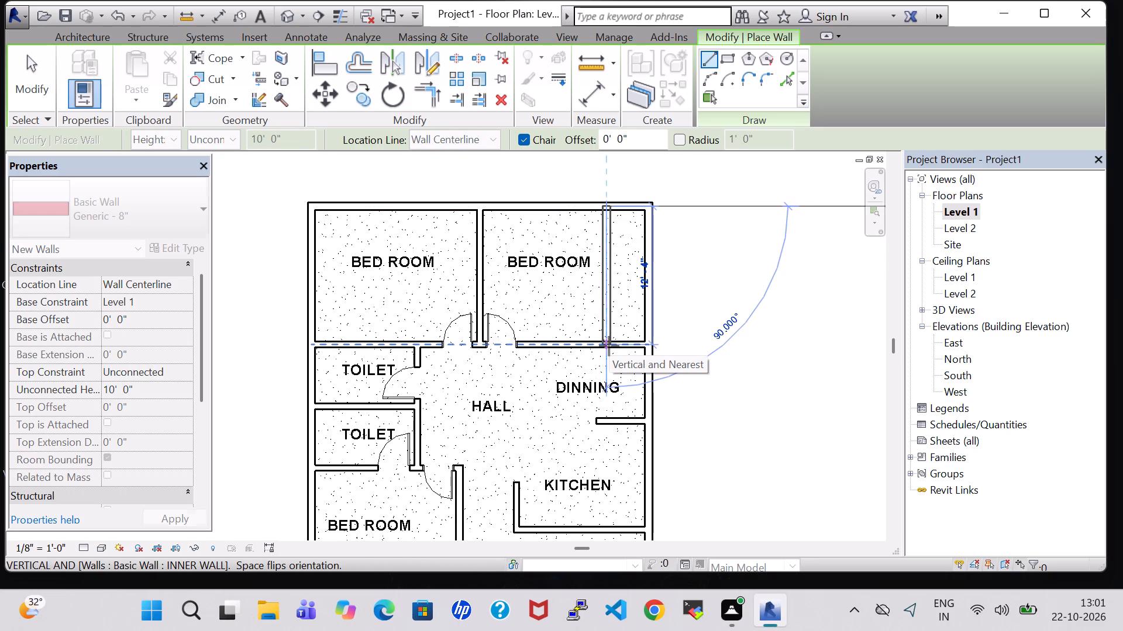
pyautogui.click(609, 346)
pyautogui.press('Escape')
pyautogui.press('Escape')
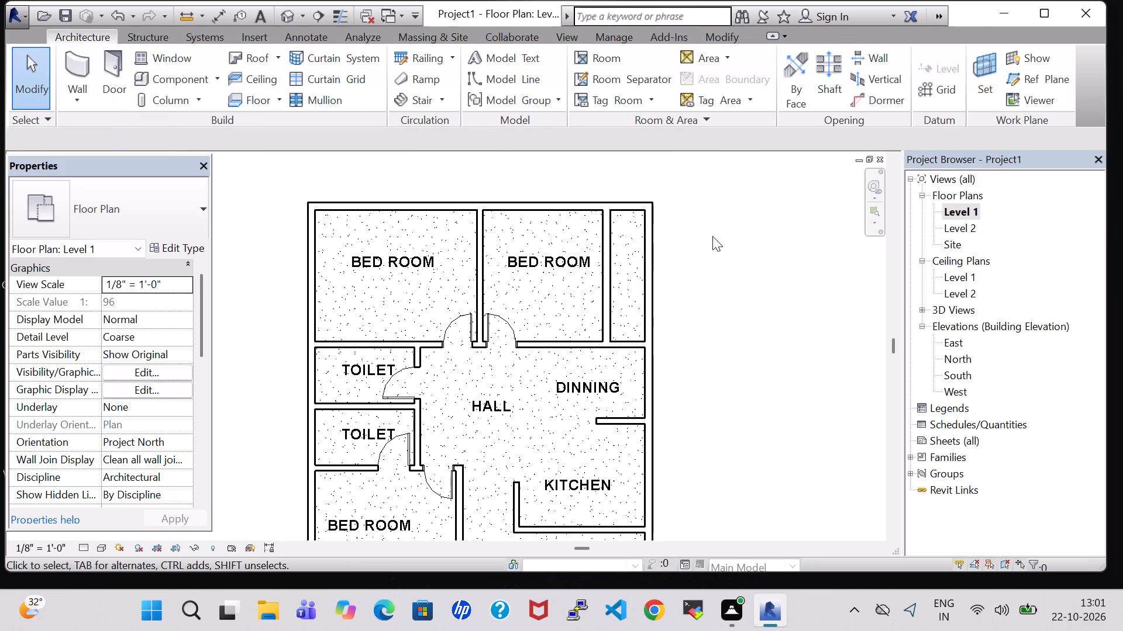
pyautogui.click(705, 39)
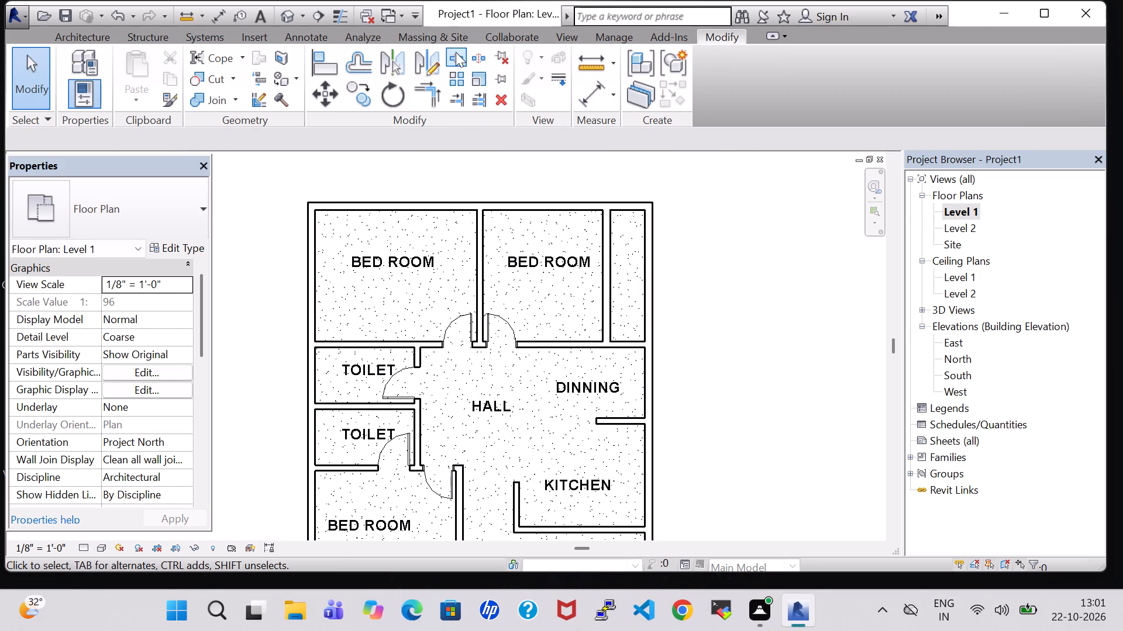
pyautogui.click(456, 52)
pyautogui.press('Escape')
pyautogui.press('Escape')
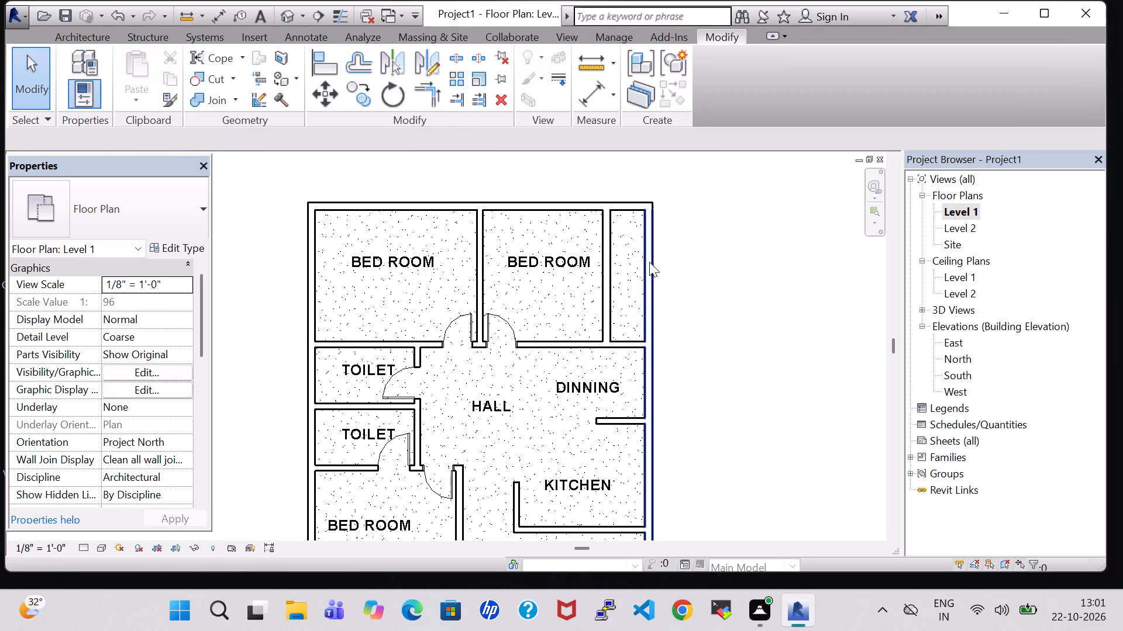
# Change the new northeast bedroom partition's wall type to INNER WALL.
pyautogui.click(612, 285)
pyautogui.click(136, 209)
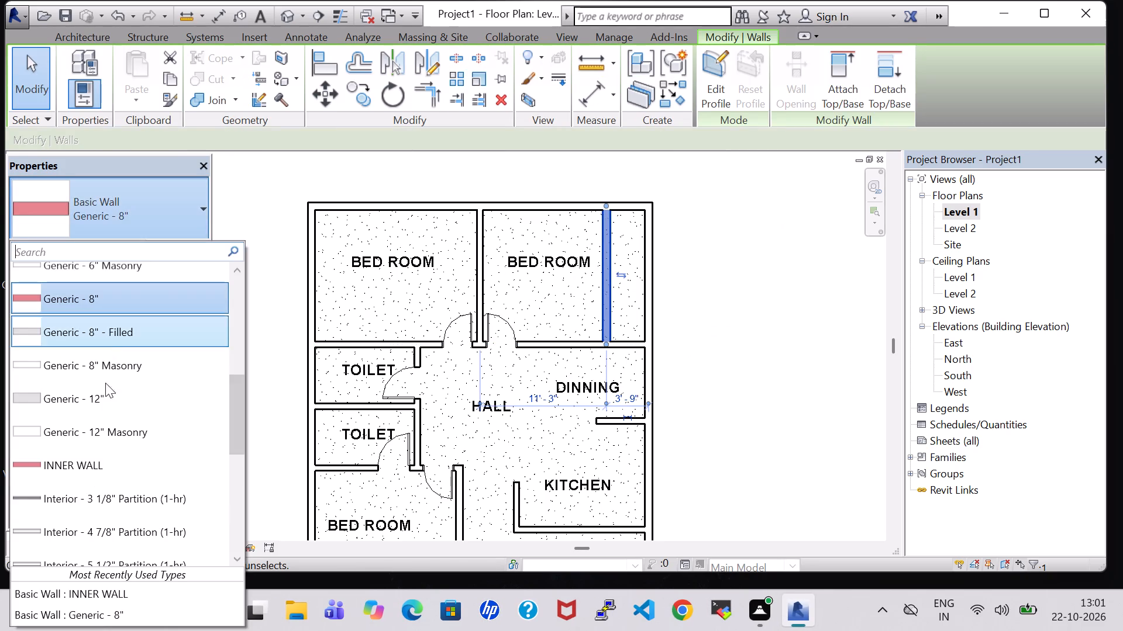
pyautogui.click(103, 466)
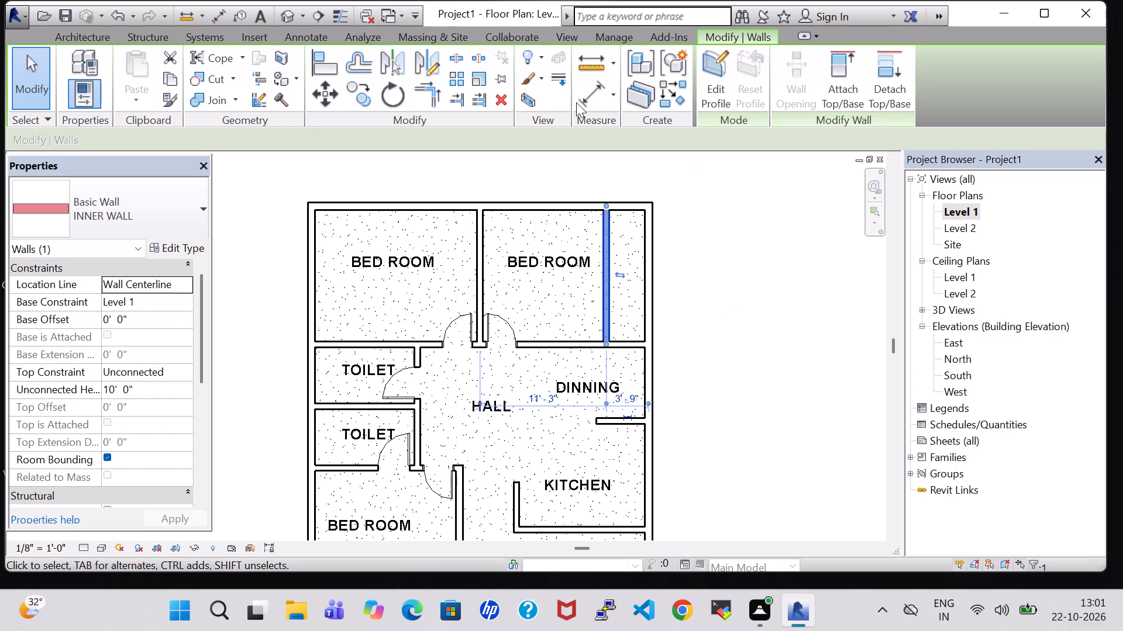
# Split the new partition at its south end and about 2'-7" above it, and delete the cut-off pieces to leave an opening.
pyautogui.click(454, 60)
pyautogui.scroll(6, 522, 314)
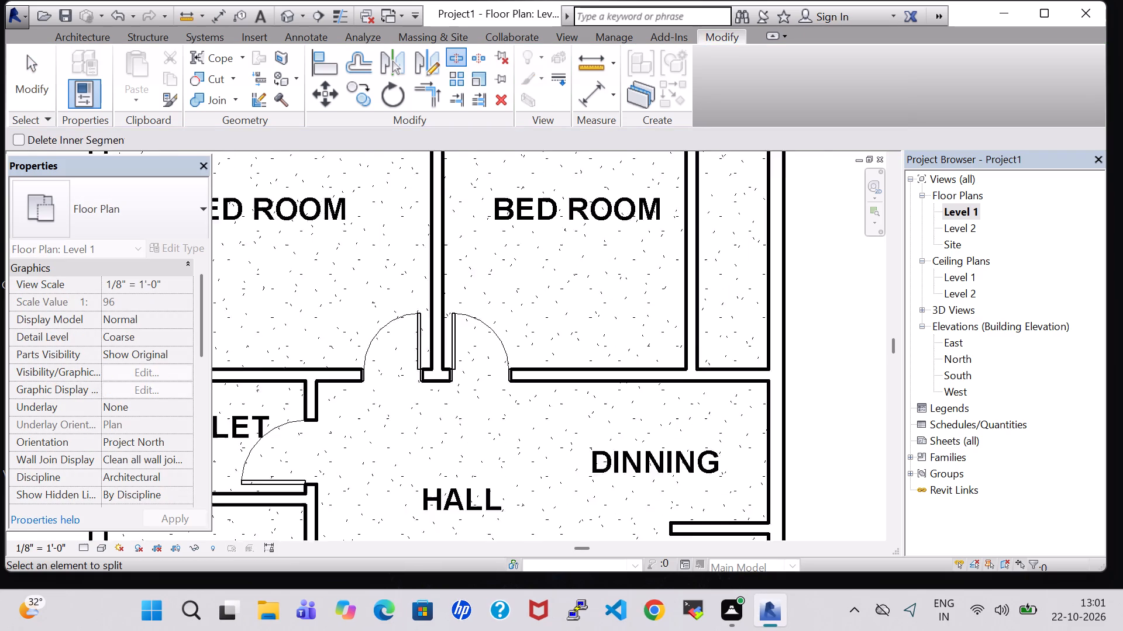
pyautogui.scroll(4, 719, 374)
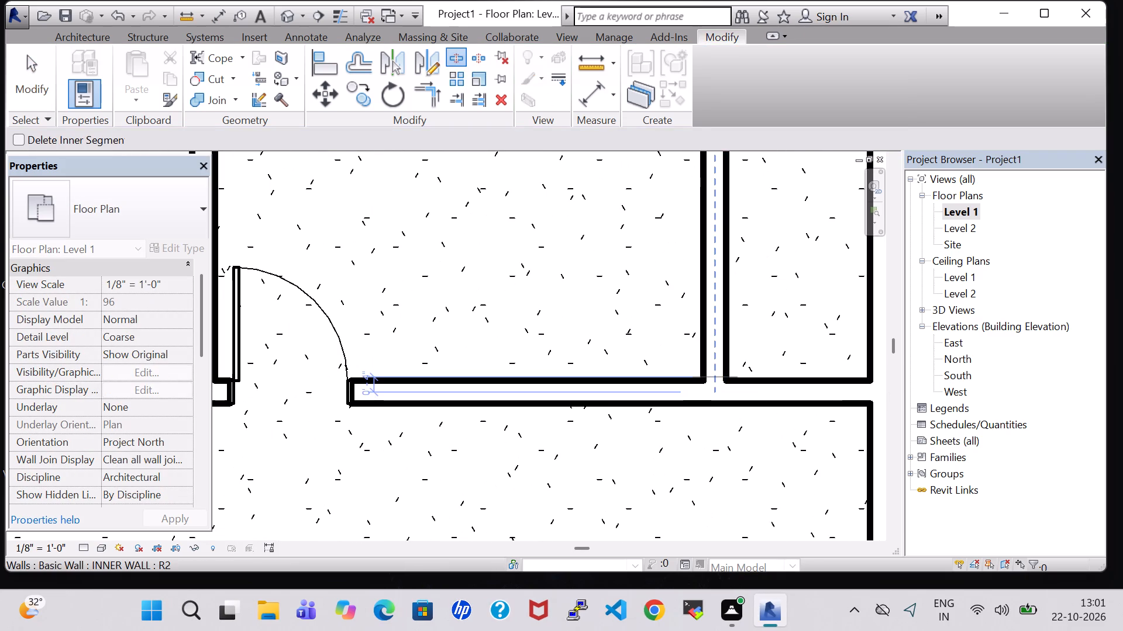
pyautogui.click(713, 377)
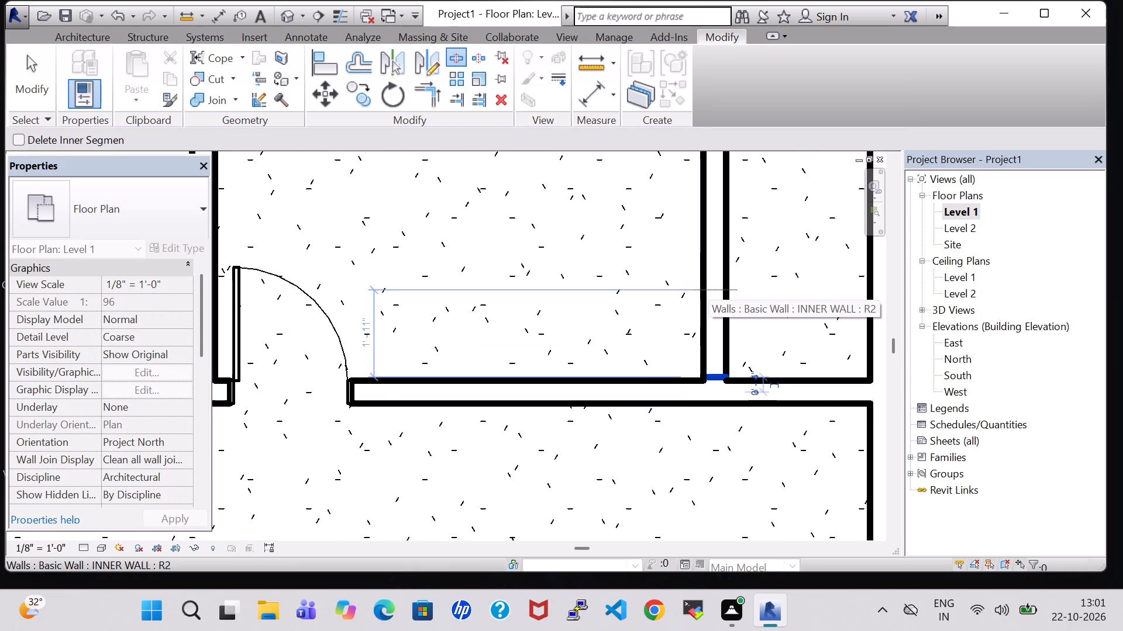
pyautogui.click(708, 276)
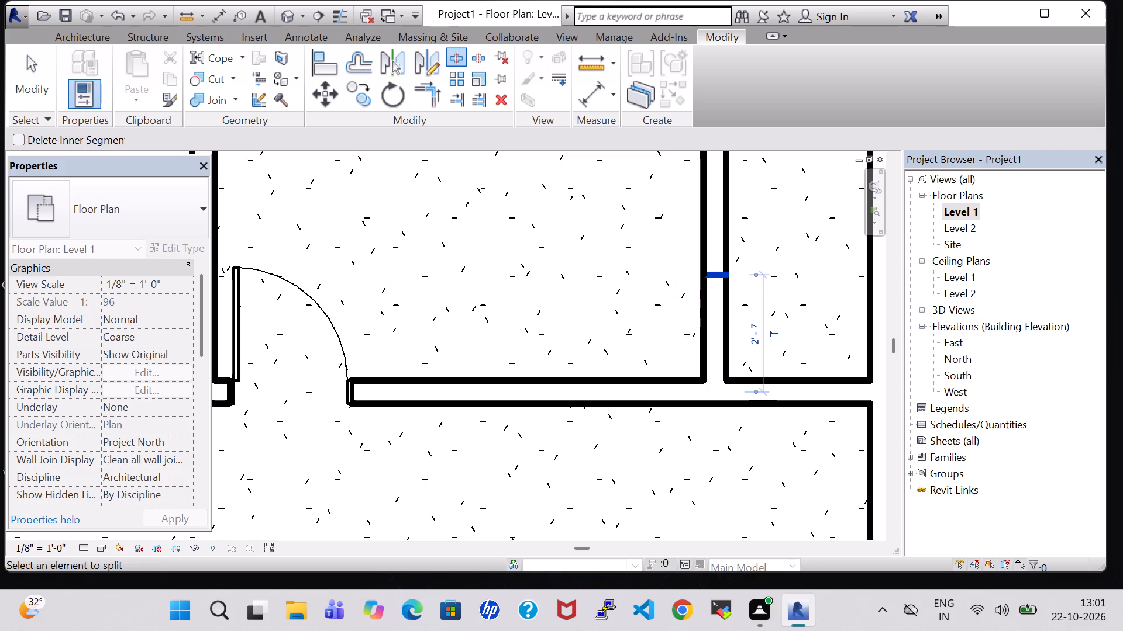
pyautogui.press('Escape')
pyautogui.press('Escape')
pyautogui.click(726, 348)
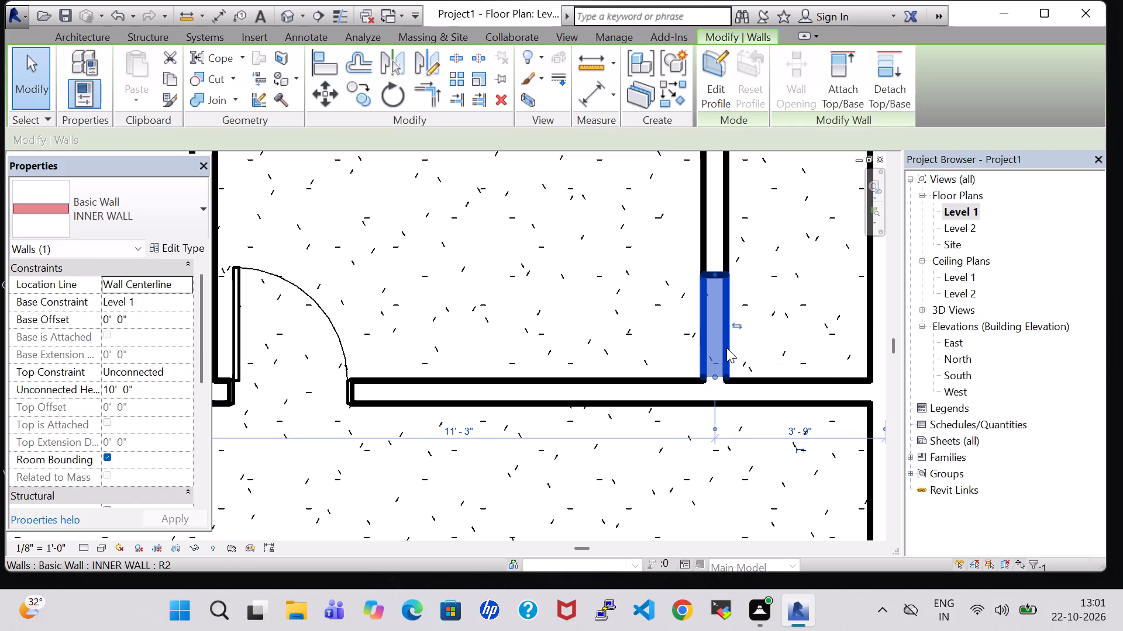
pyautogui.press('Delete')
pyautogui.click(723, 379)
pyautogui.press('Delete')
pyautogui.scroll(-3, 723, 379)
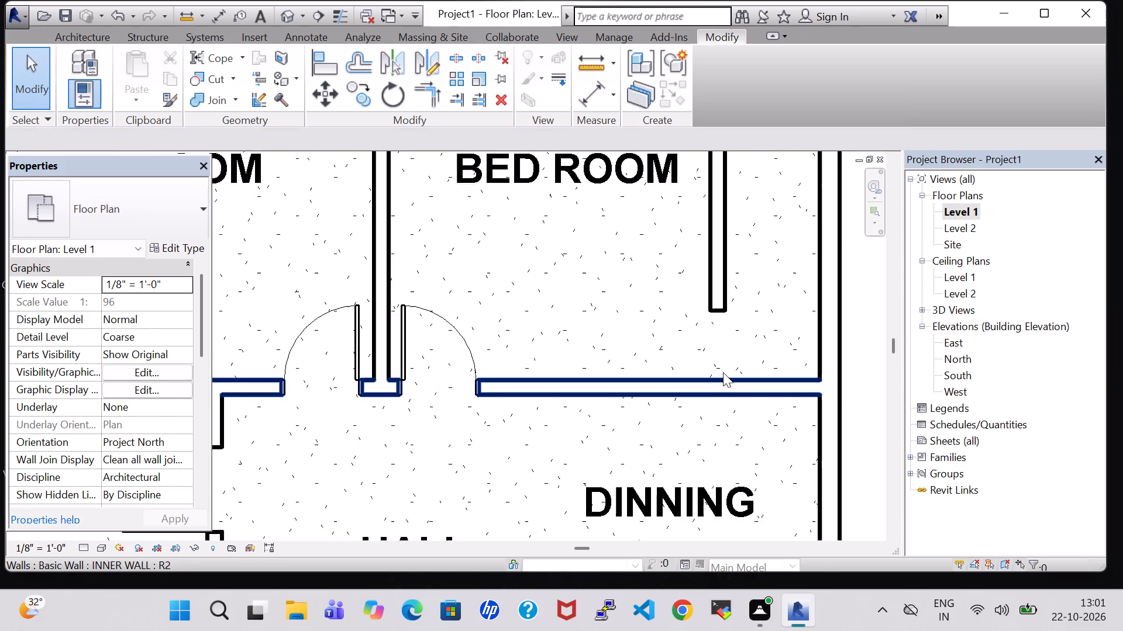
pyautogui.scroll(-4, 723, 372)
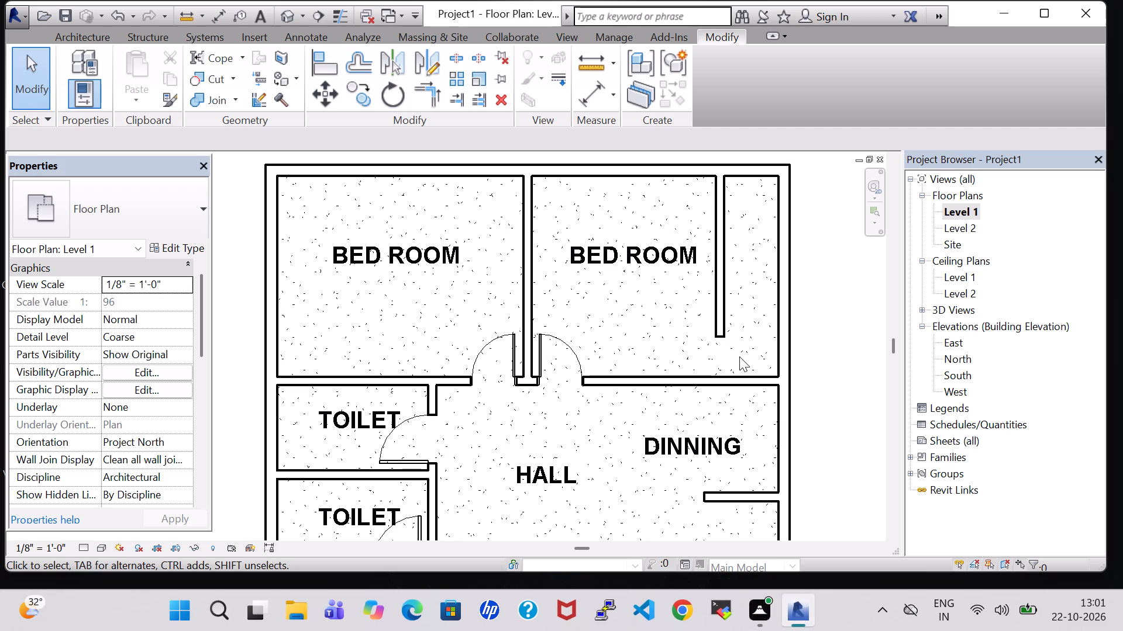
# Draw a Generic - 8" wall about 3'-9" long from the east wall to the northeast bedroom partition, just above the partition's south end.
pyautogui.click(85, 35)
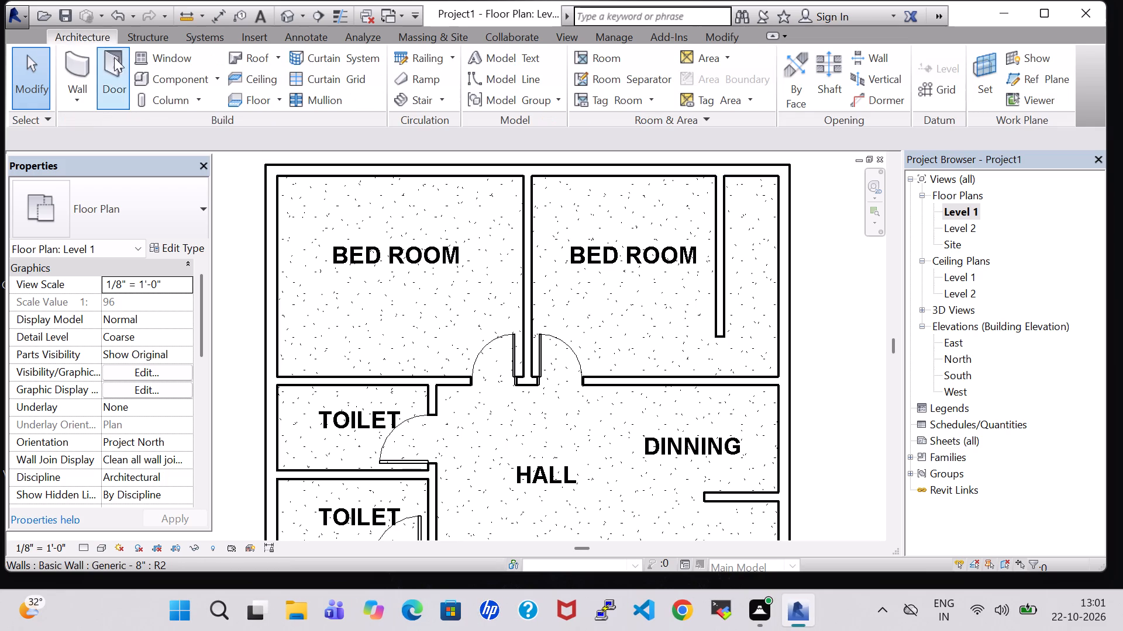
pyautogui.click(78, 54)
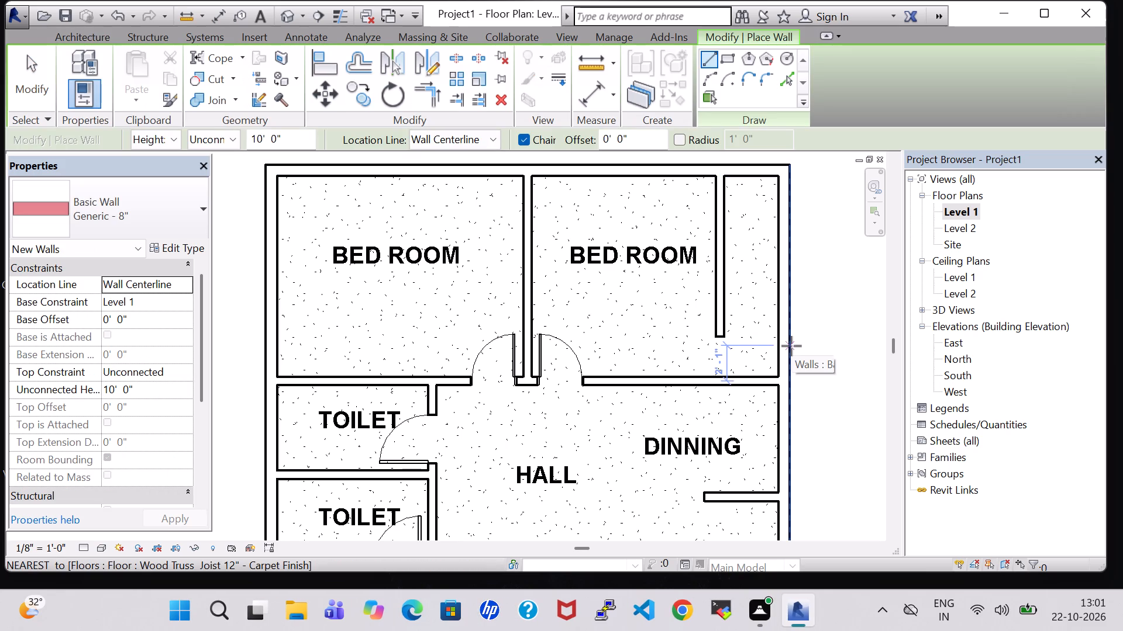
pyautogui.click(784, 316)
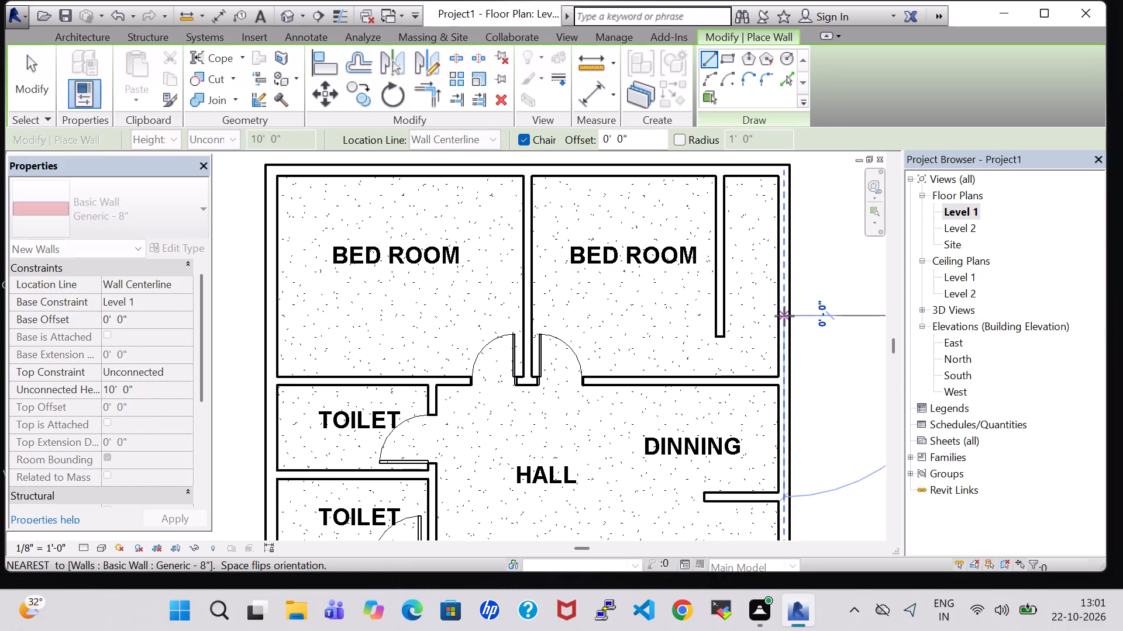
pyautogui.click(725, 316)
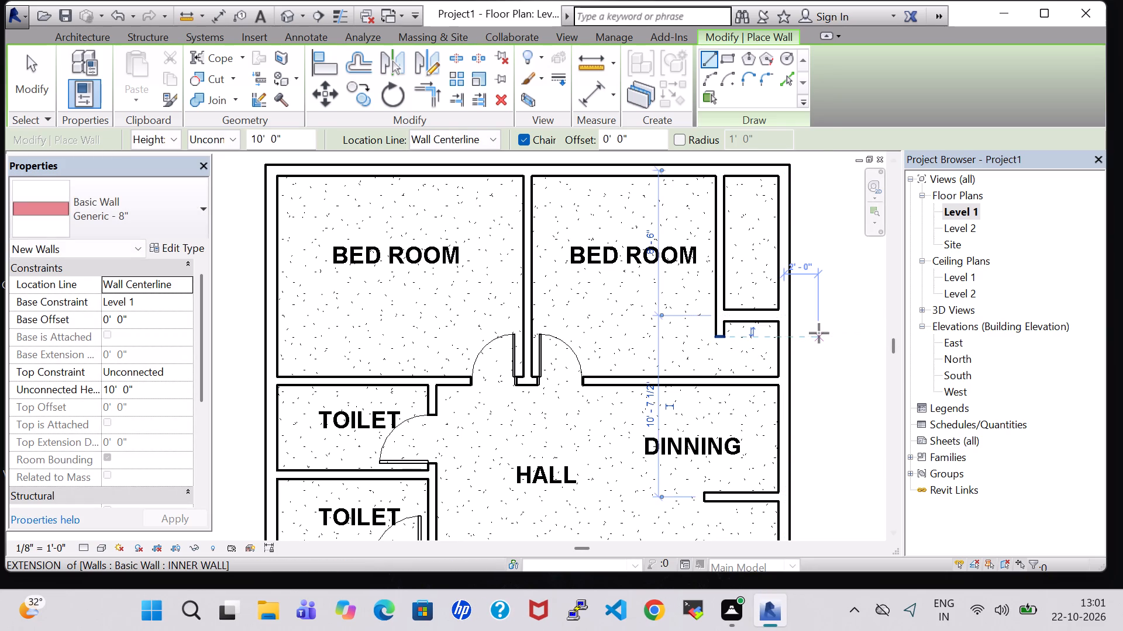
pyautogui.press('Escape')
pyautogui.press('Escape')
# Change the new short cross wall's type to INNER WALL.
pyautogui.click(746, 317)
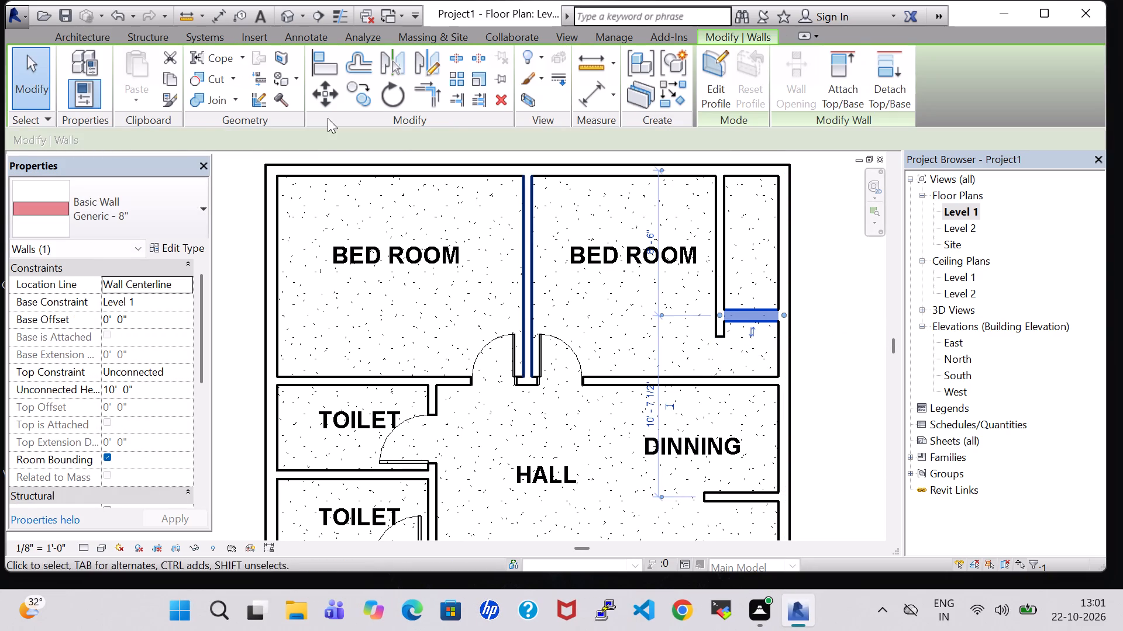
pyautogui.click(141, 209)
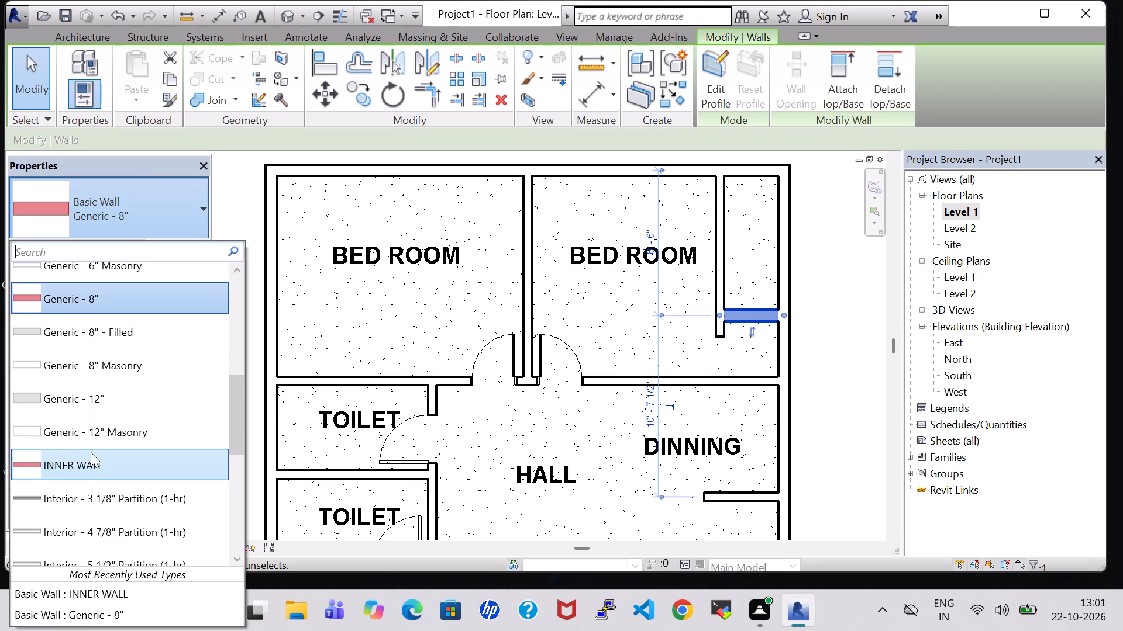
pyautogui.click(94, 463)
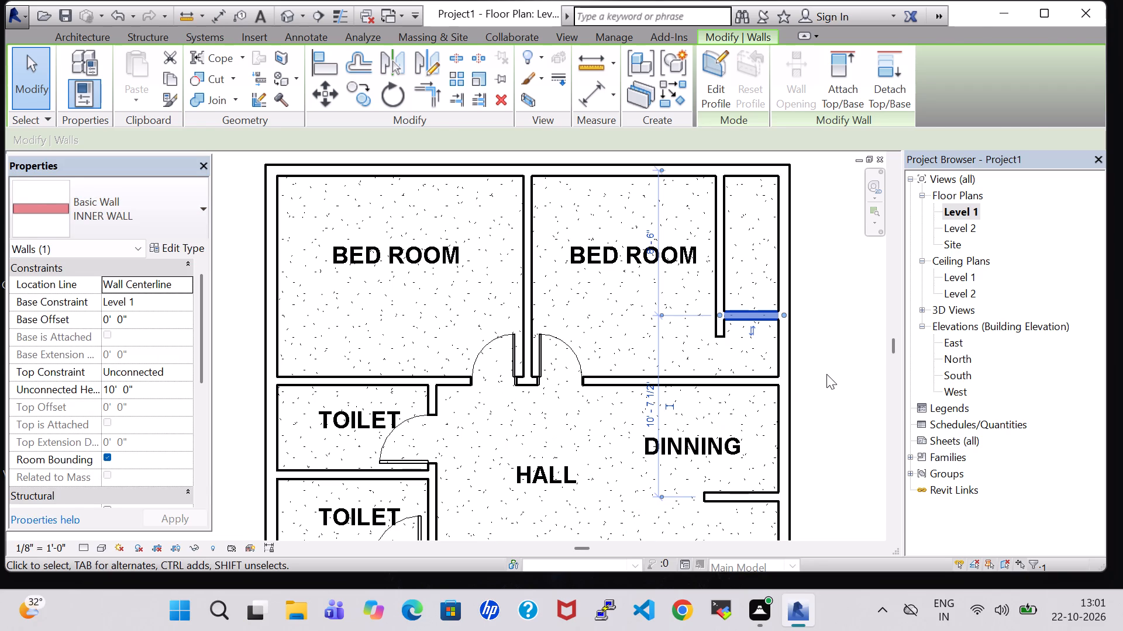
pyautogui.click(826, 374)
# Place a Single-Flush 30" x 80" door midway along the short cross wall, hinged on the west and swinging north into the enclosure.
pyautogui.click(108, 84)
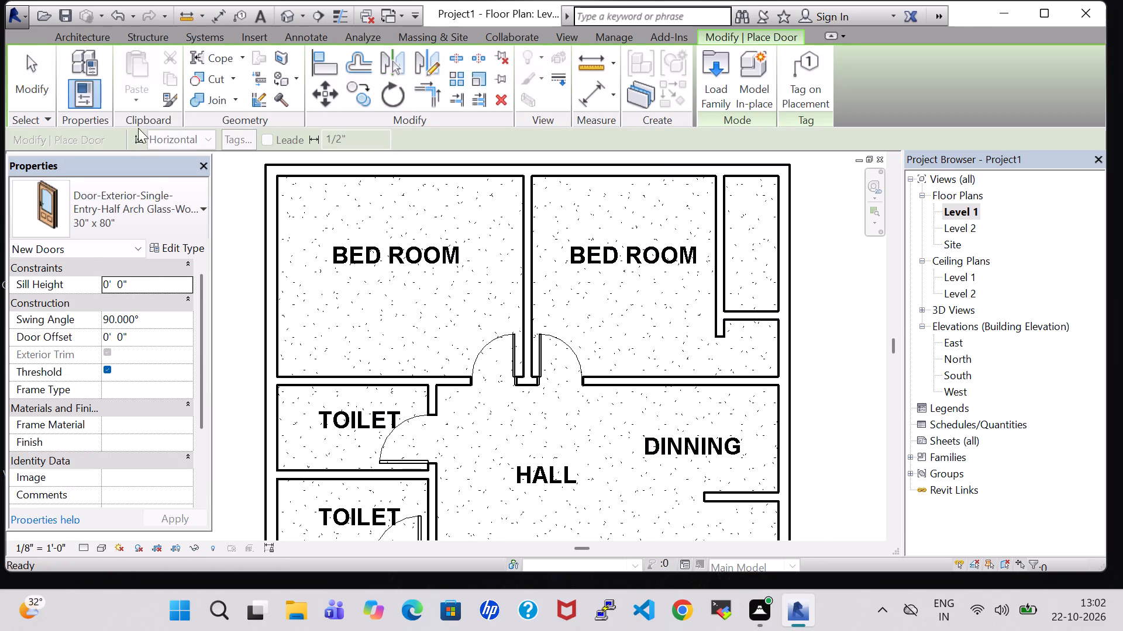
pyautogui.click(161, 225)
pyautogui.click(109, 321)
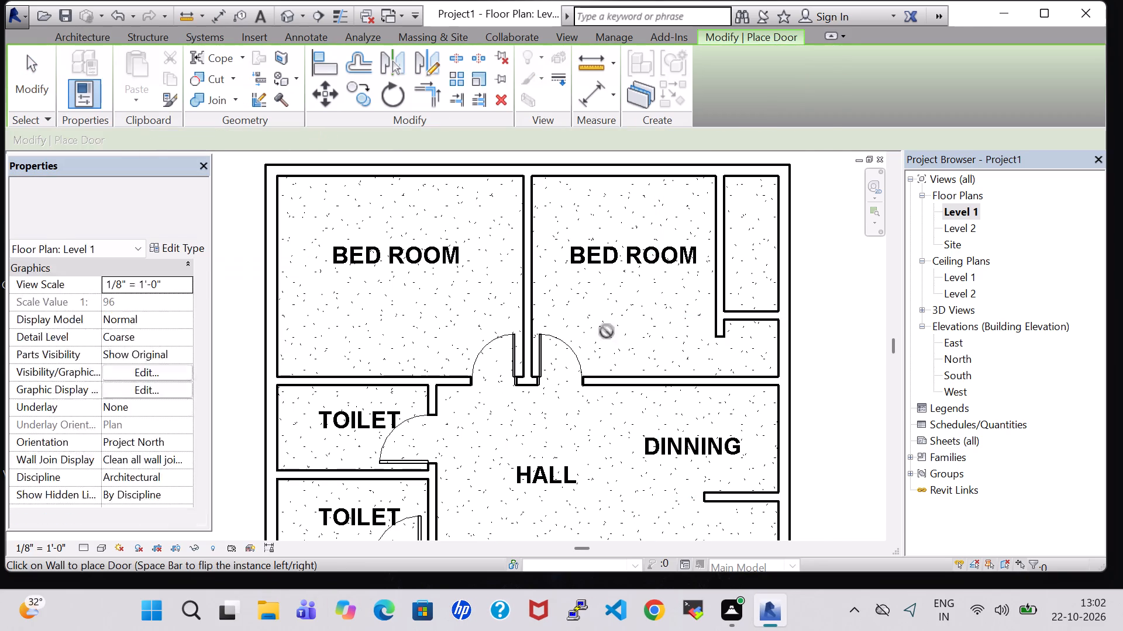
pyautogui.scroll(4, 692, 315)
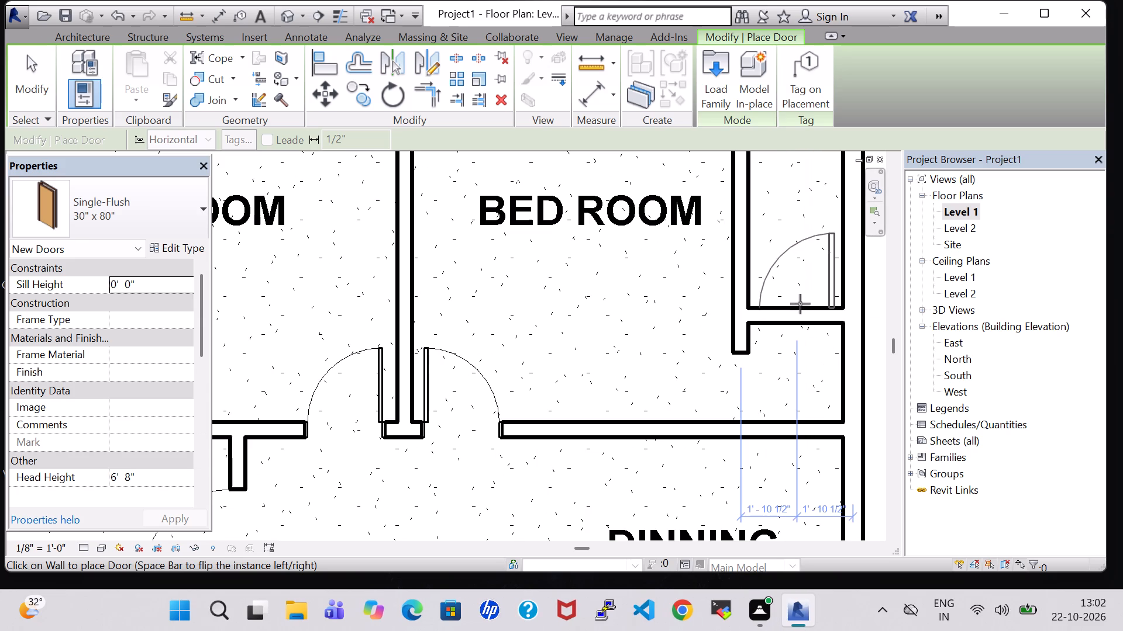
pyautogui.press('space')
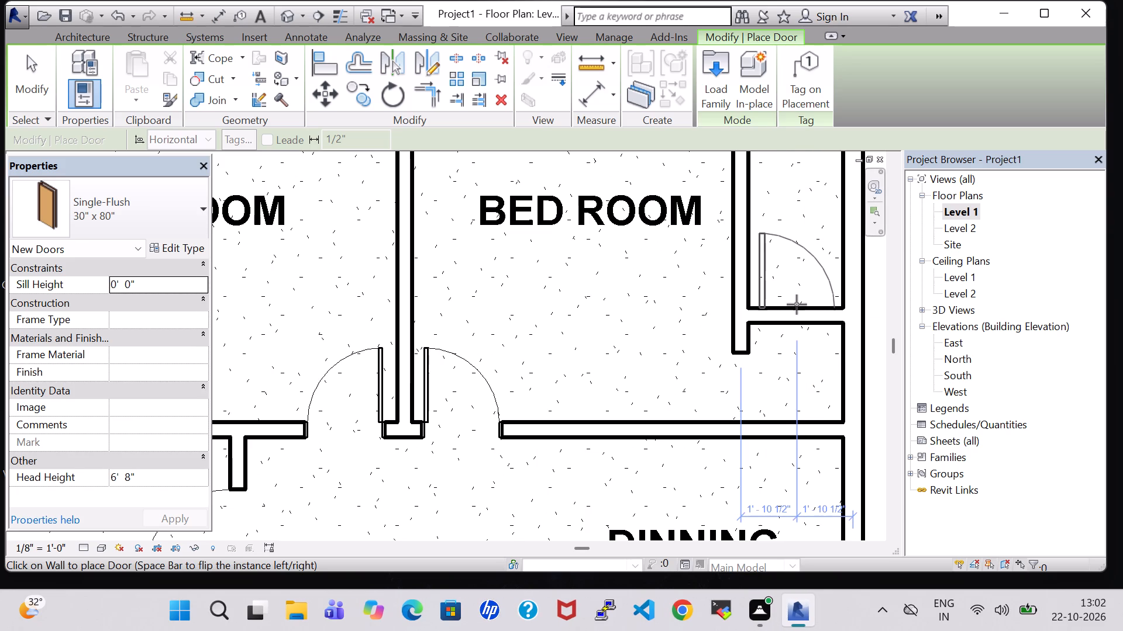
pyautogui.click(795, 304)
pyautogui.press('Escape')
pyautogui.press('Escape')
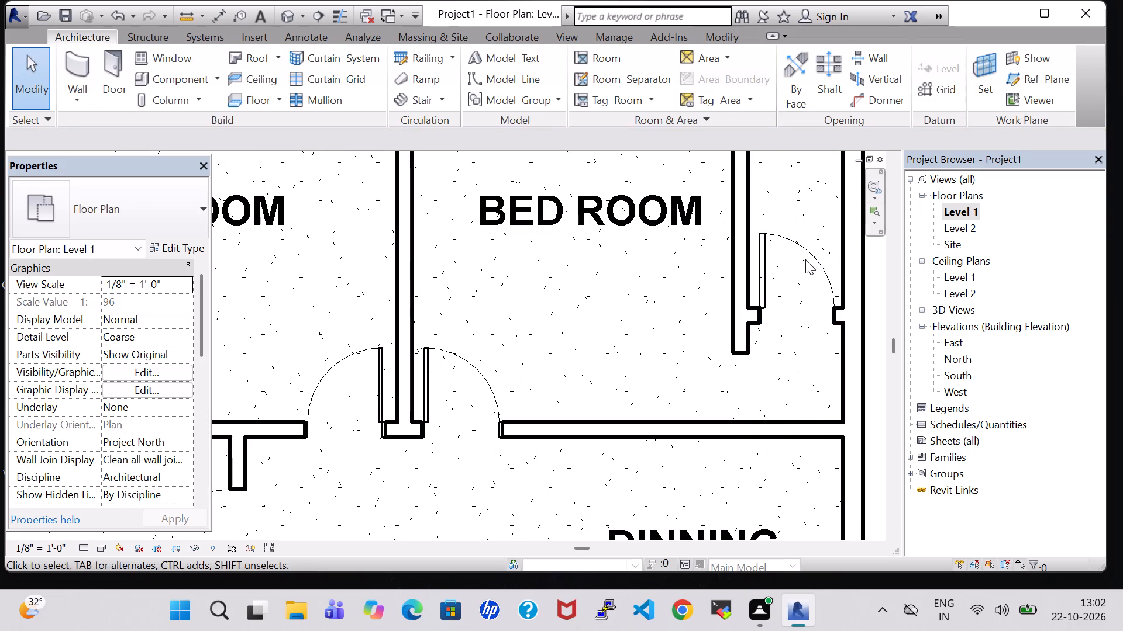
# Nudge the new enclosure door slightly west along its wall.
pyautogui.click(805, 256)
pyautogui.press('Left')
pyautogui.press('Left')
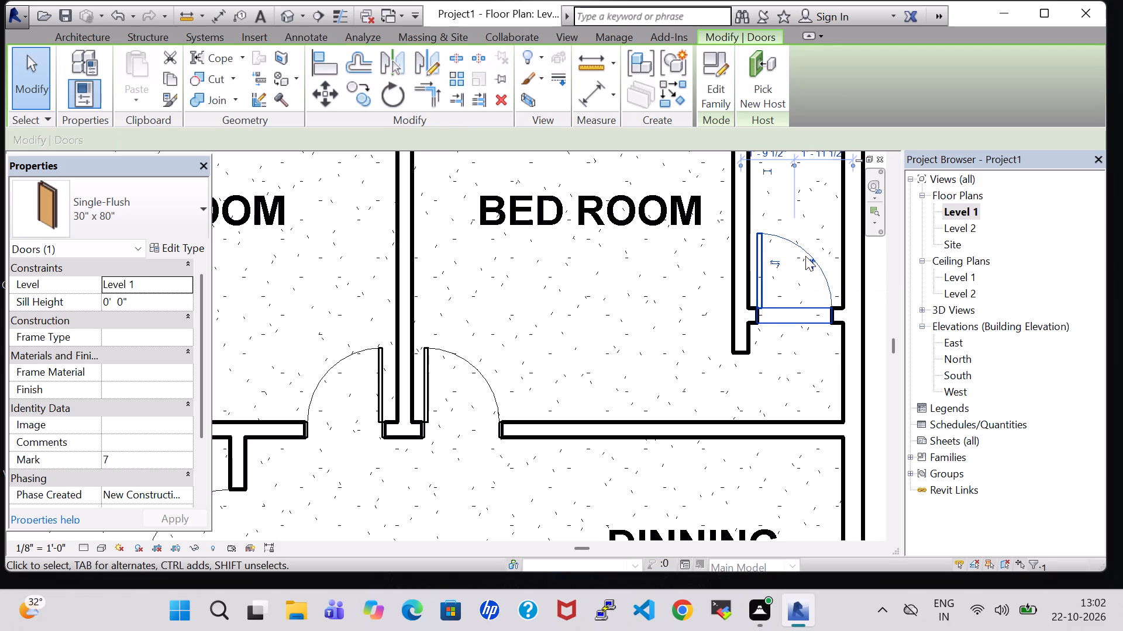
pyautogui.scroll(-5, 694, 311)
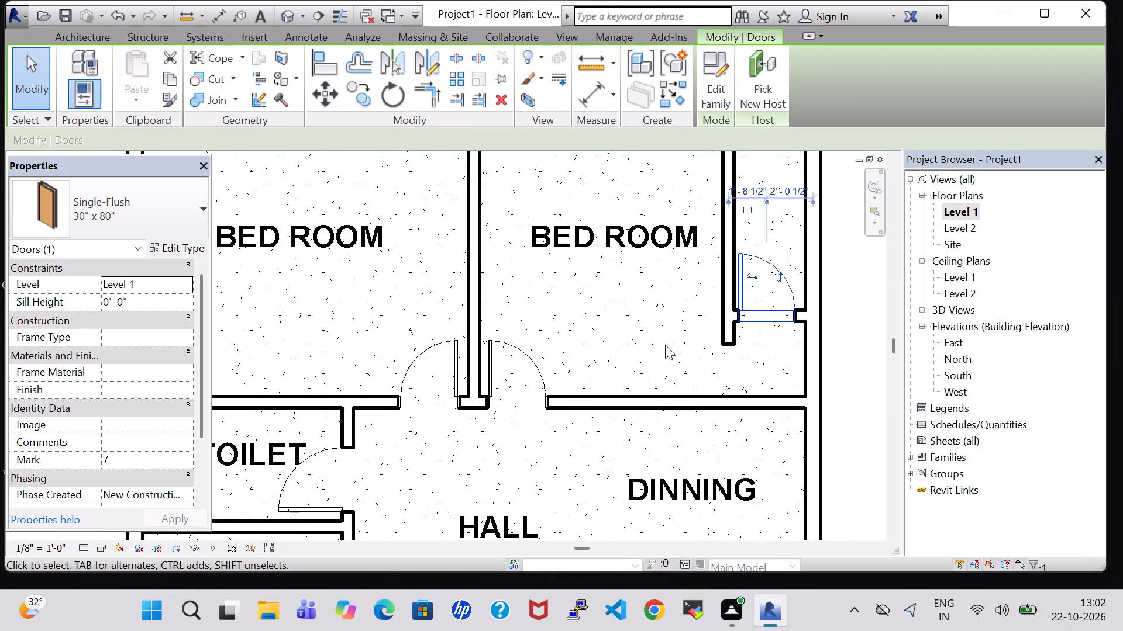
pyautogui.click(788, 345)
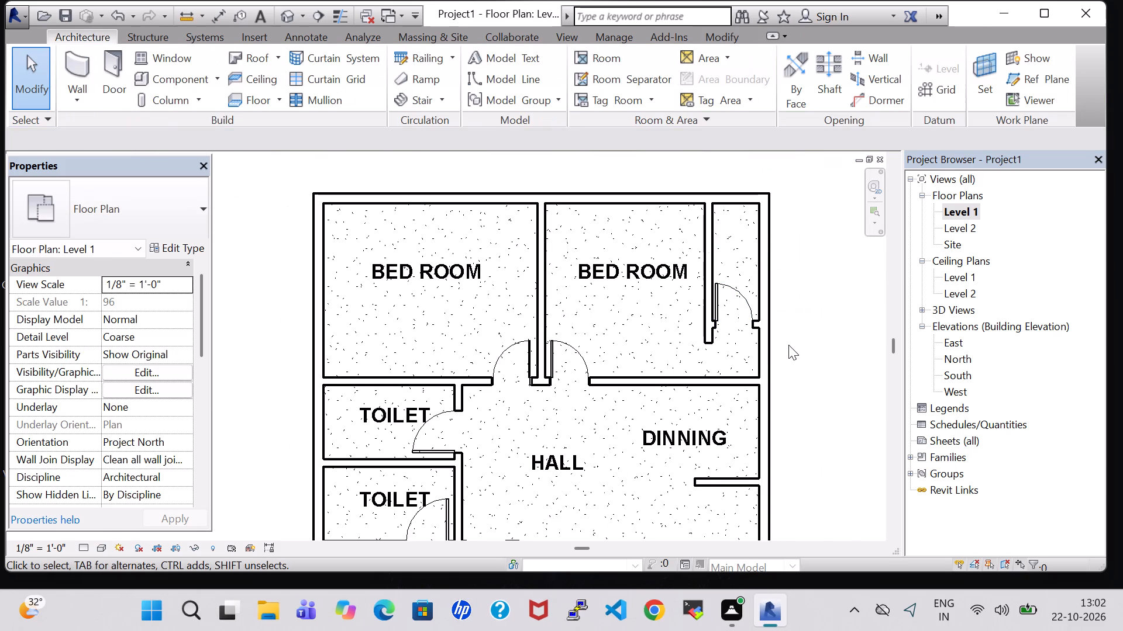
# Place a room with a vertical tag in the narrow northeast enclosure.
pyautogui.scroll(-1, 788, 345)
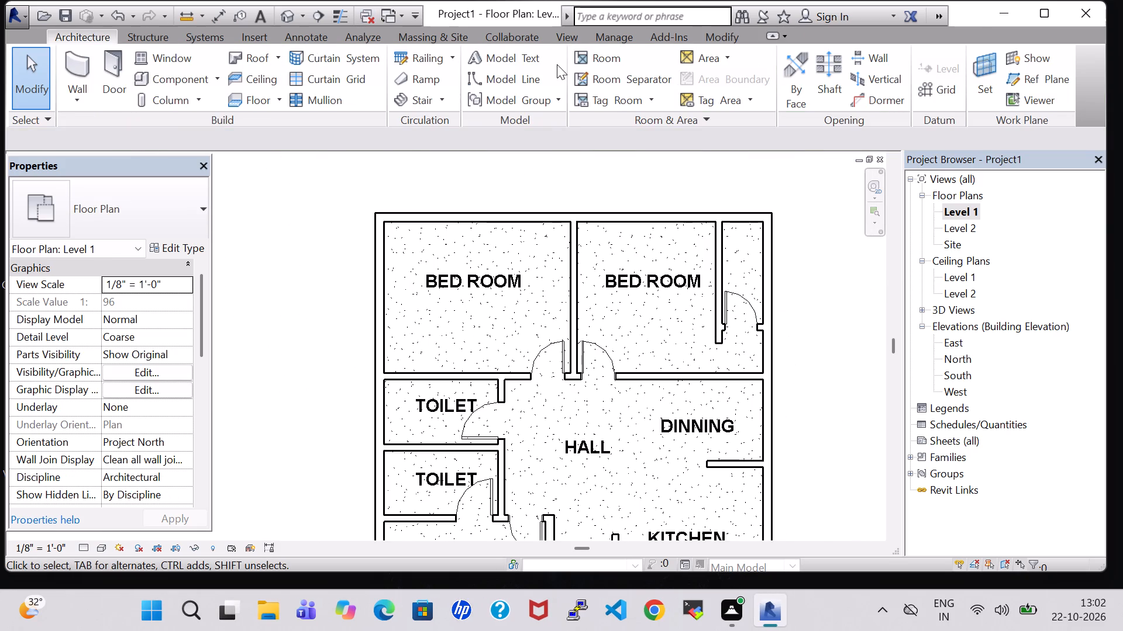
pyautogui.click(608, 57)
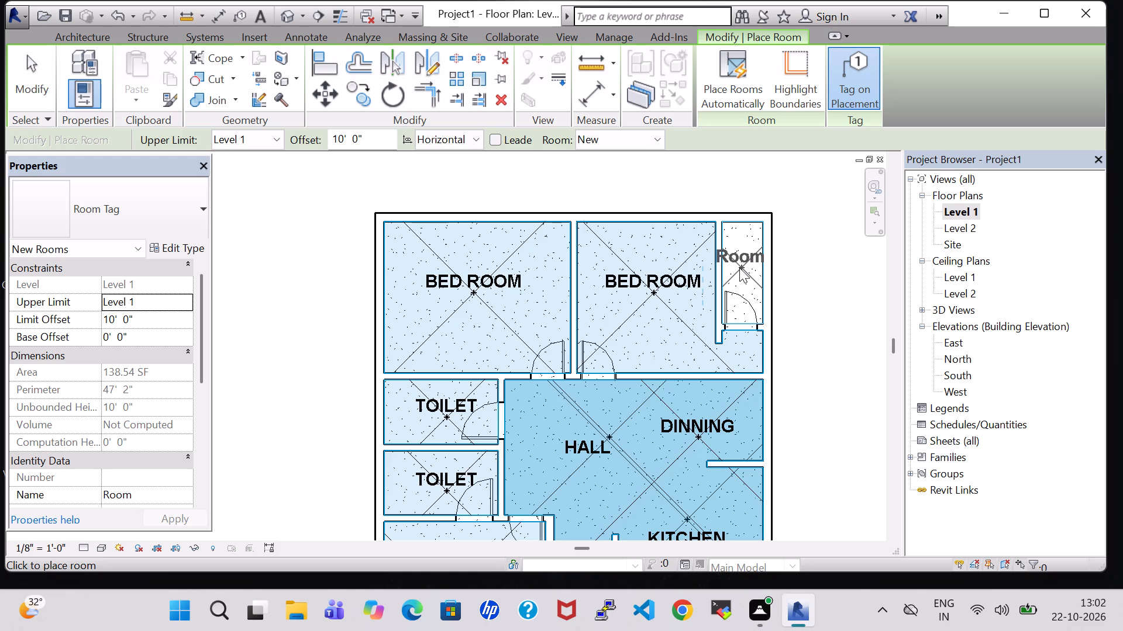
pyautogui.press('space')
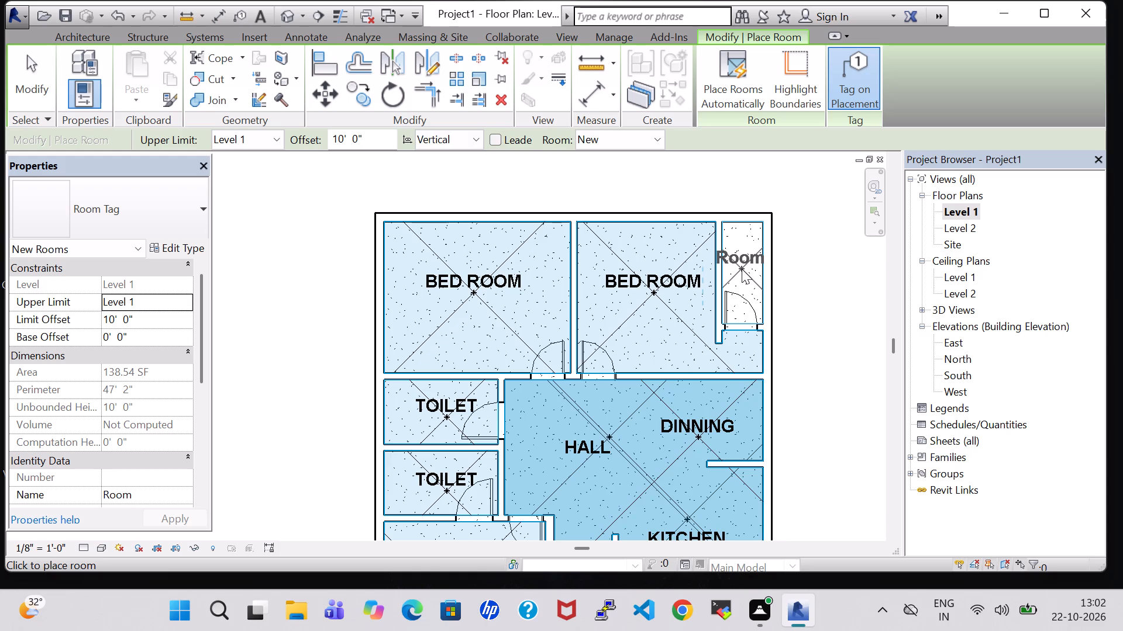
pyautogui.press('space')
pyautogui.press('space')
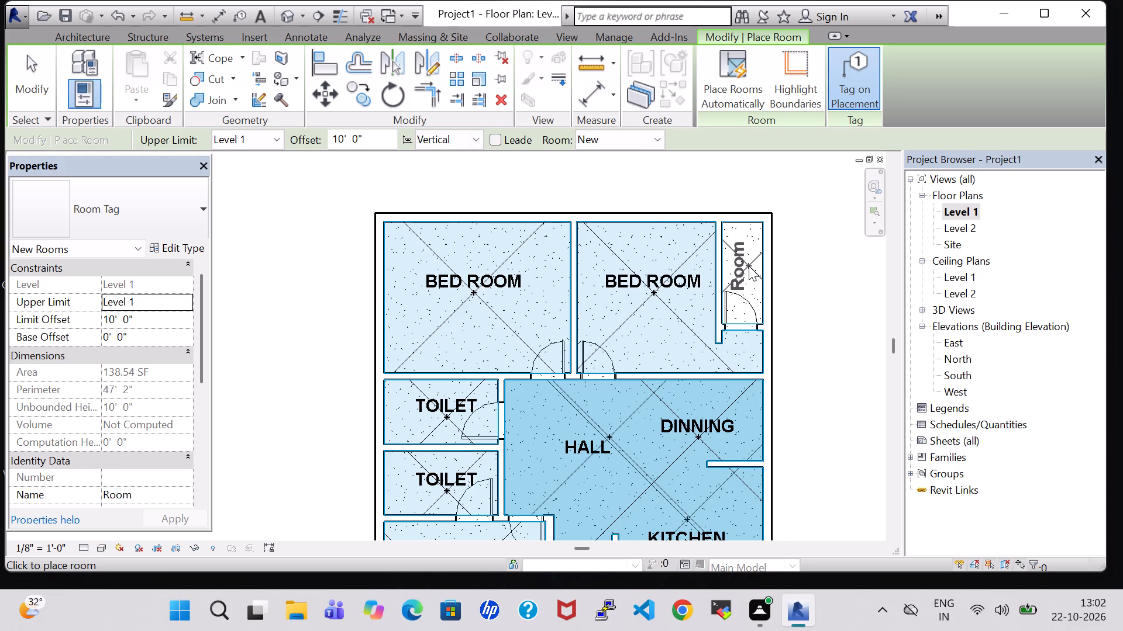
pyautogui.click(749, 266)
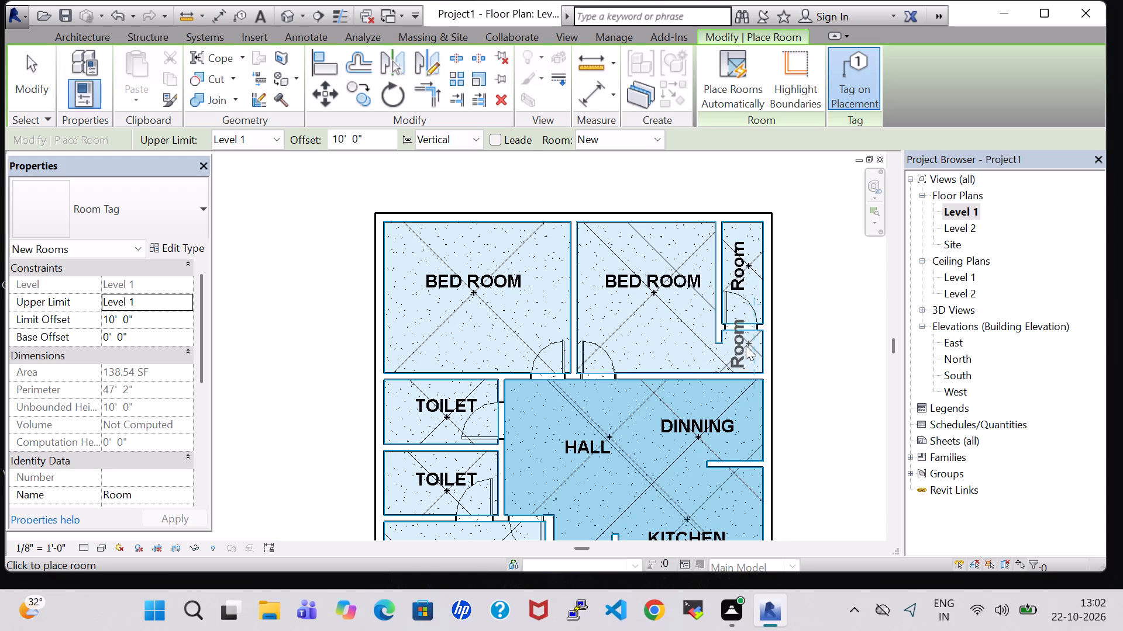
# Place another room with a horizontal tag in the alcove south of the enclosure door, accepting it within the bedroom's region.
pyautogui.press('space')
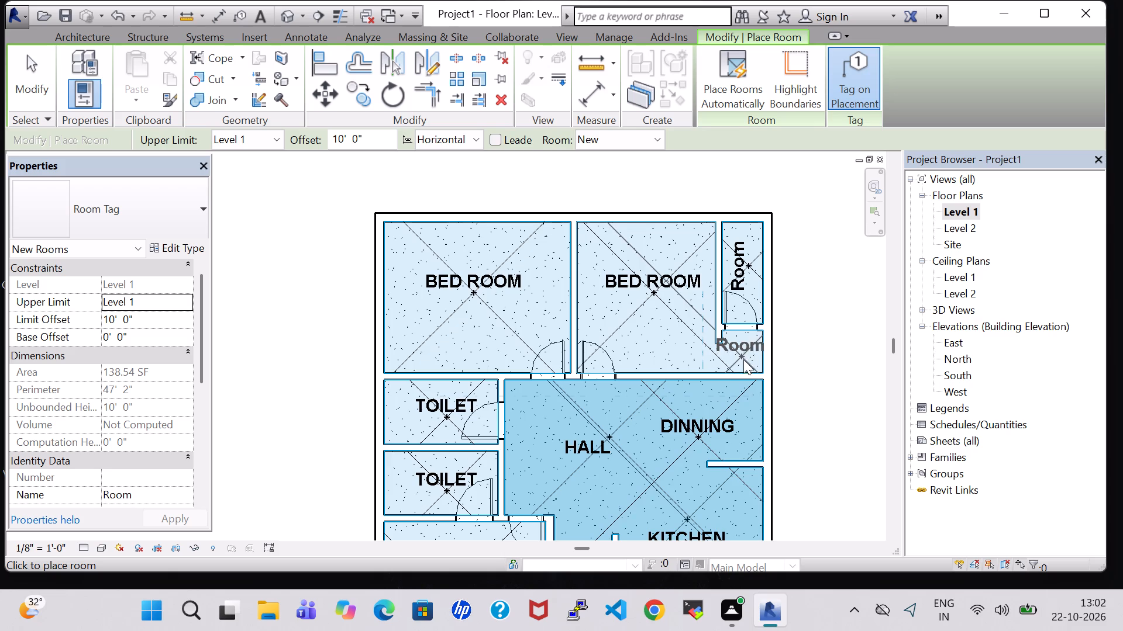
pyautogui.click(743, 361)
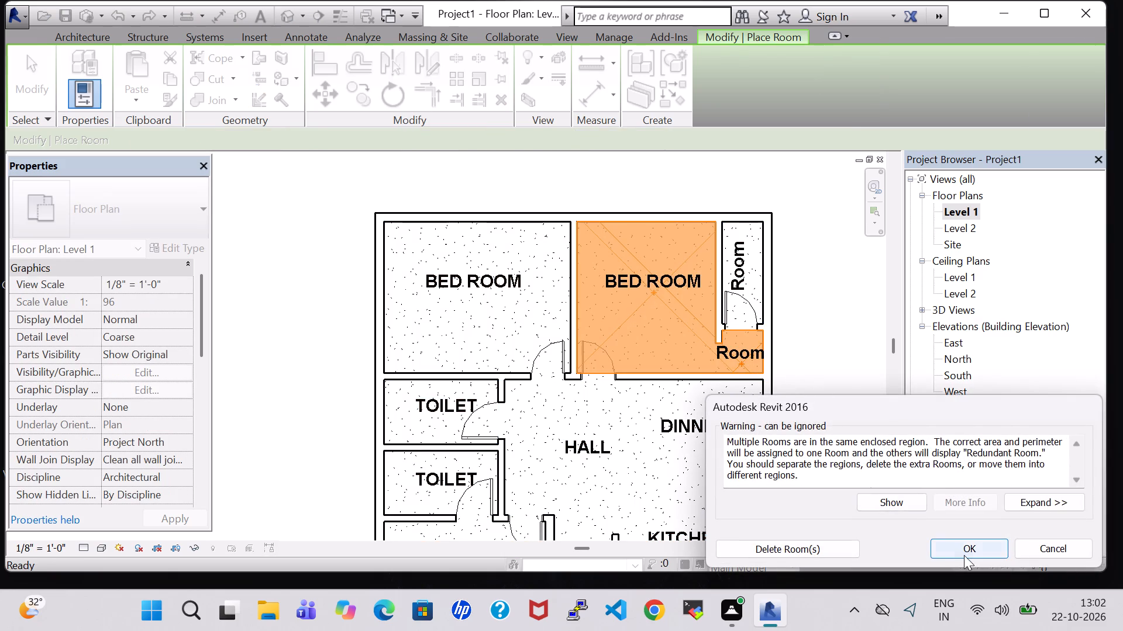
pyautogui.click(964, 555)
pyautogui.press('Escape')
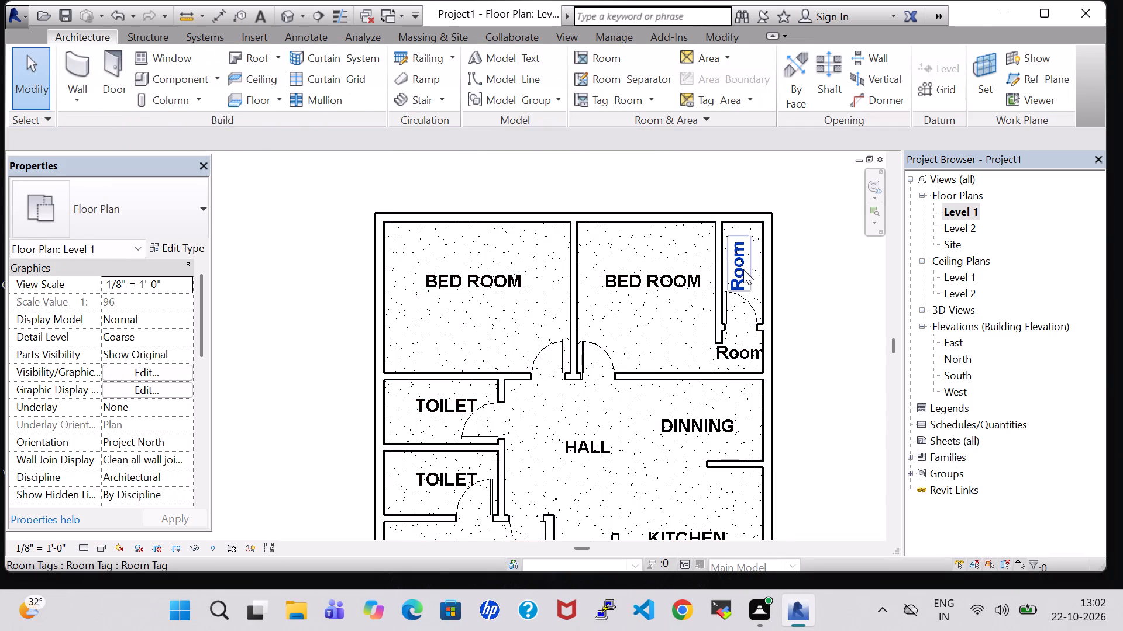
pyautogui.press('Escape')
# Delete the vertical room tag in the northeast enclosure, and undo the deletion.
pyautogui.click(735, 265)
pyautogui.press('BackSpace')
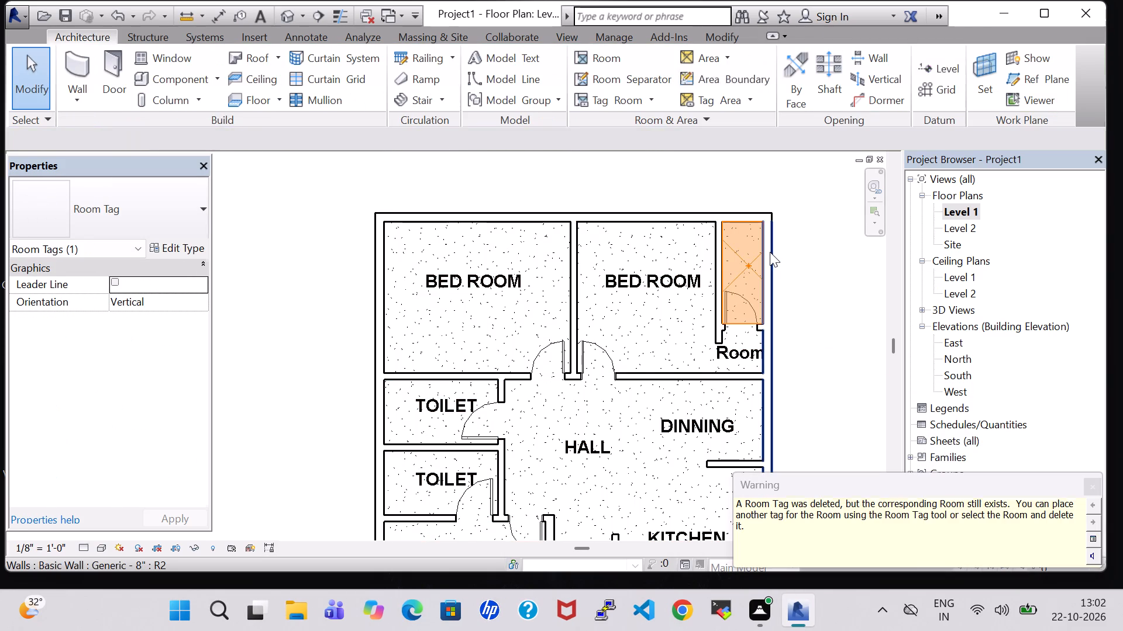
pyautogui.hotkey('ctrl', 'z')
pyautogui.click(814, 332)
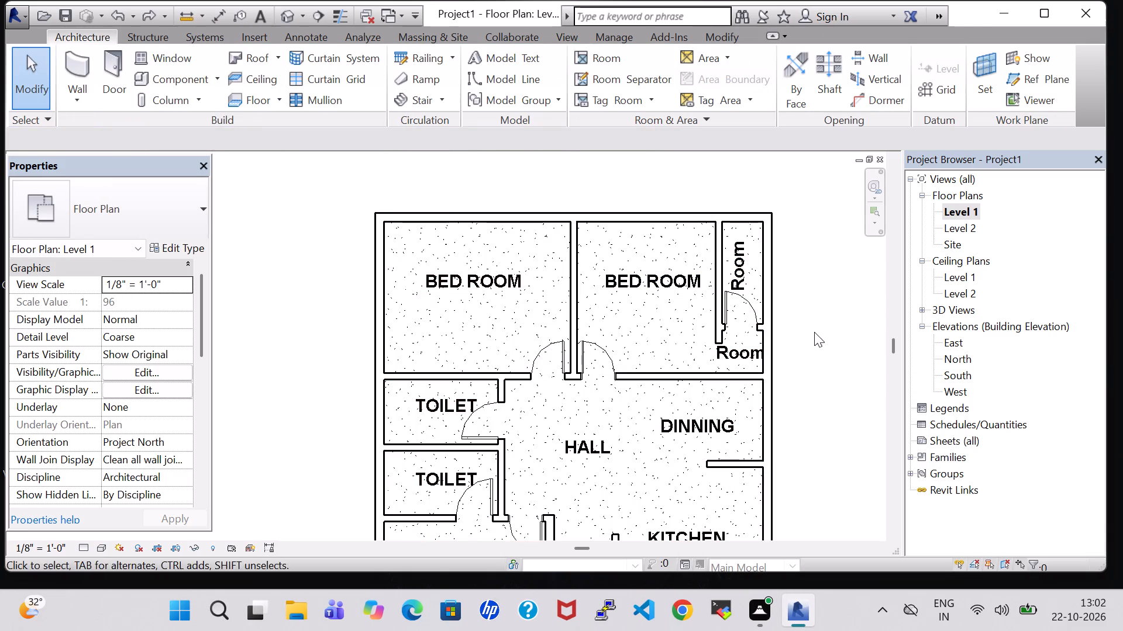
# Rename the northeast enclosure's room as TOILET and nudge its vertical tag slightly down and to the right.
pyautogui.doubleClick(747, 267)
pyautogui.press('BackSpace')
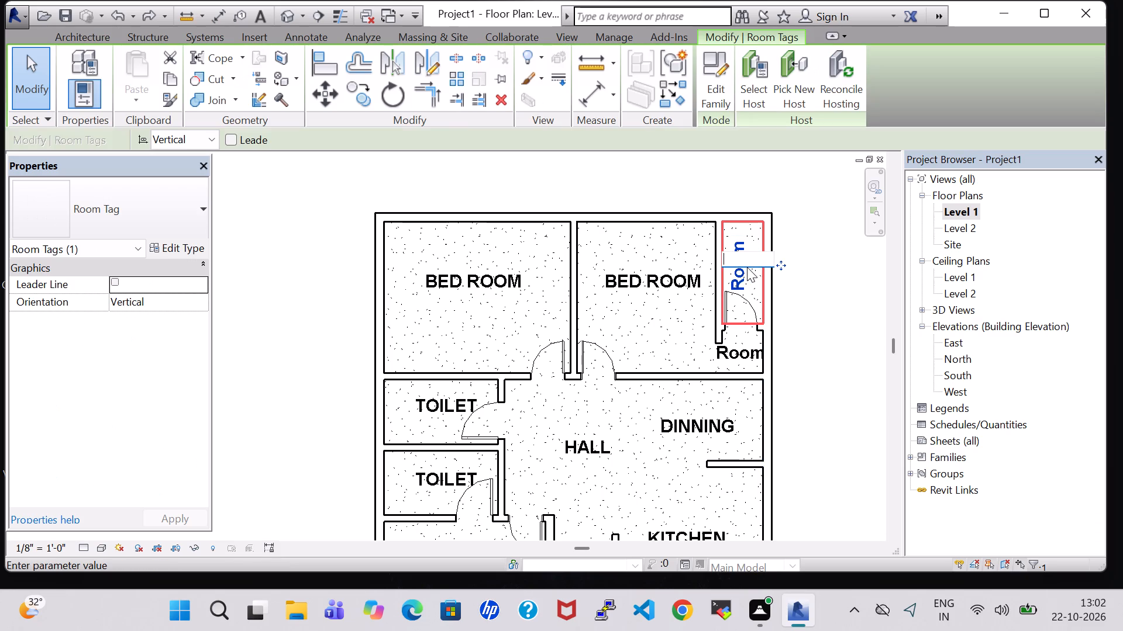
pyautogui.write('TOILET')
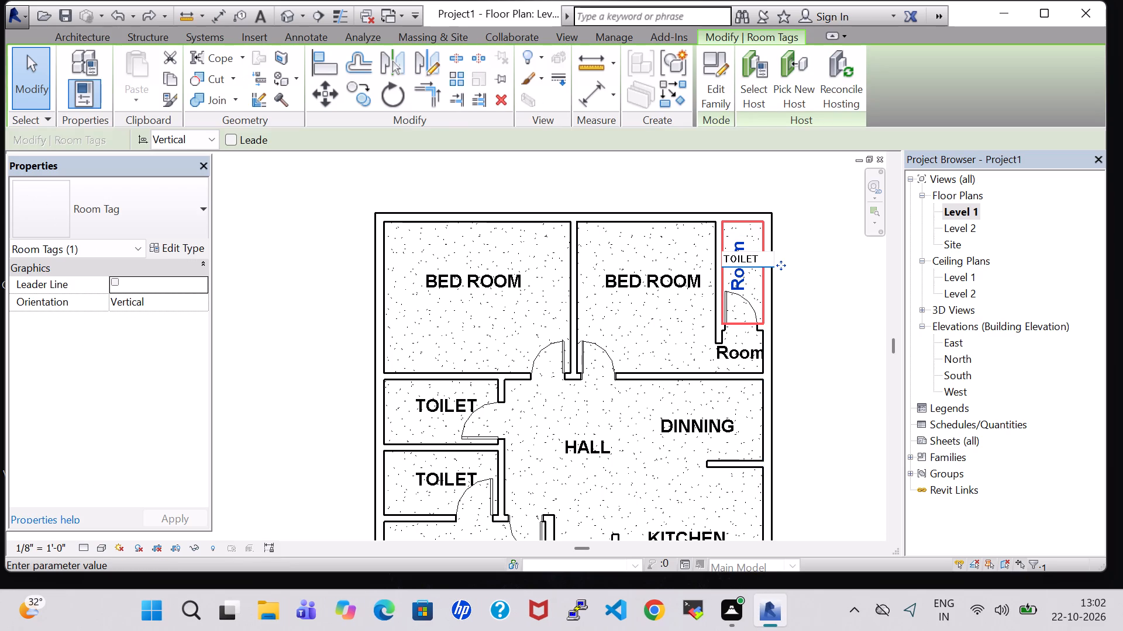
pyautogui.press('Return')
pyautogui.press('Down')
pyautogui.press('Right')
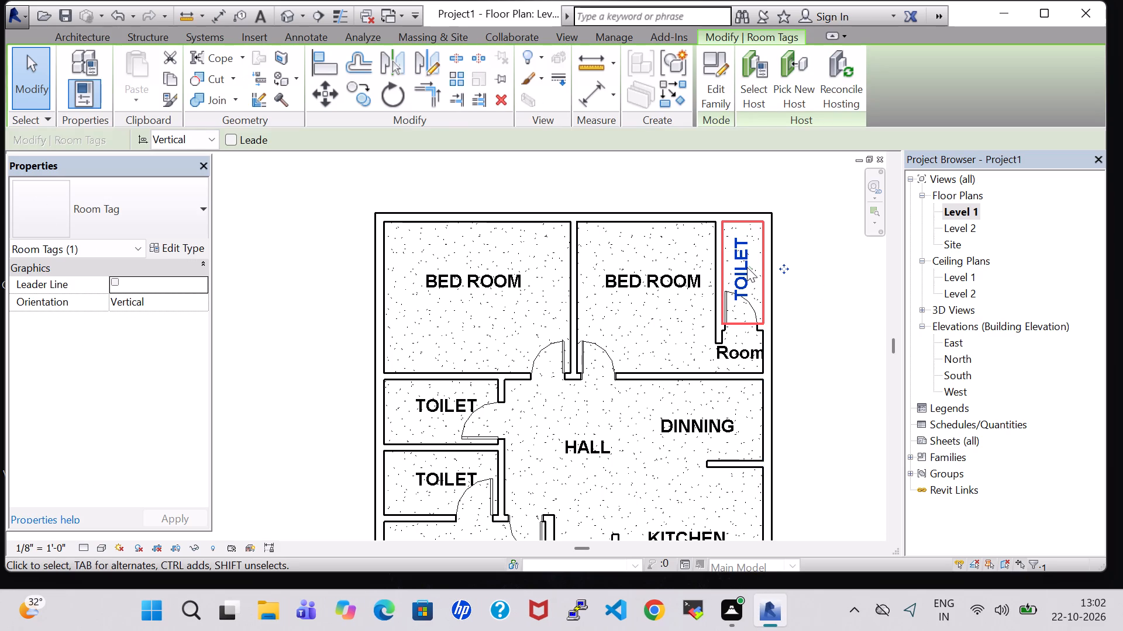
pyautogui.click(804, 372)
# Rename the room in the alcove south of the enclosure as Dresser and nudge its tag west.
pyautogui.doubleClick(742, 353)
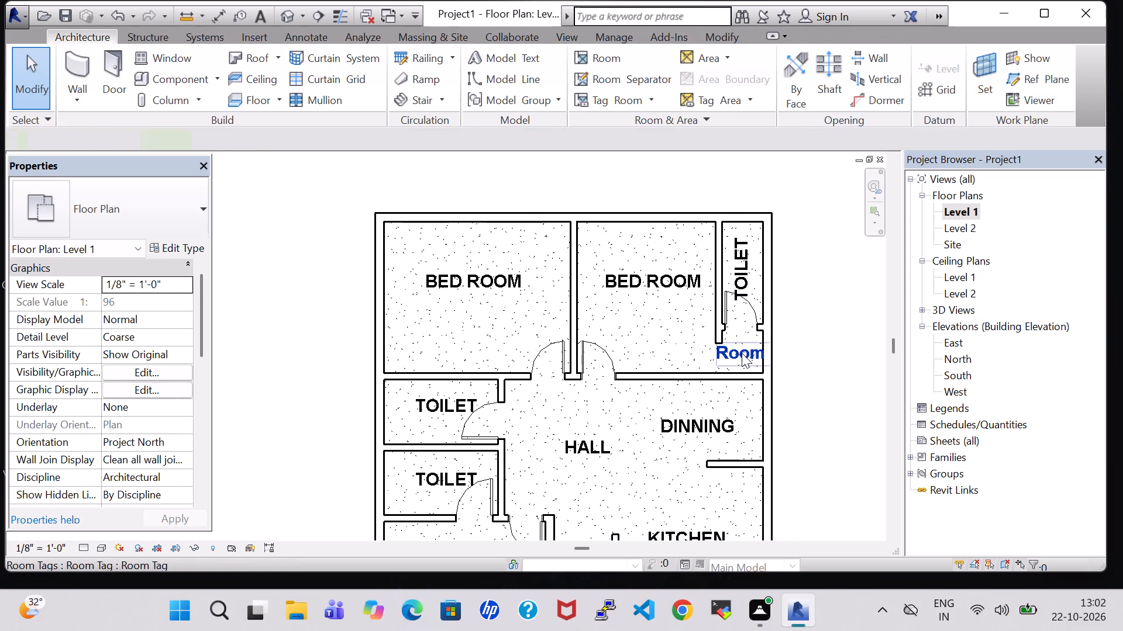
pyautogui.press('BackSpace')
pyautogui.press('d')
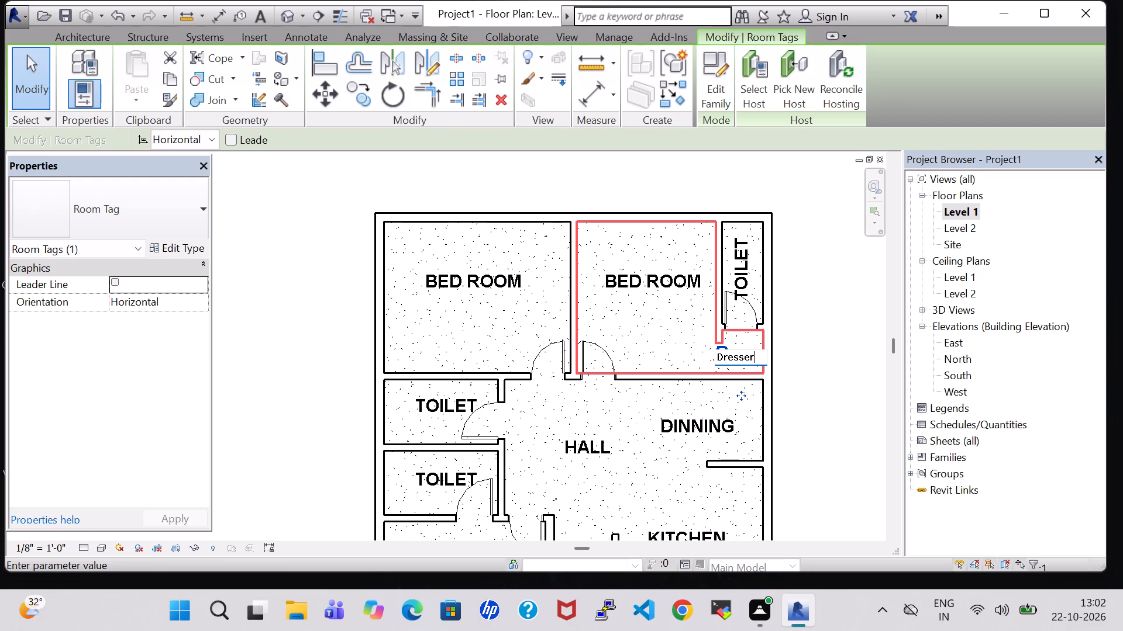
pyautogui.press('Return')
pyautogui.press('Left')
pyautogui.press('Left')
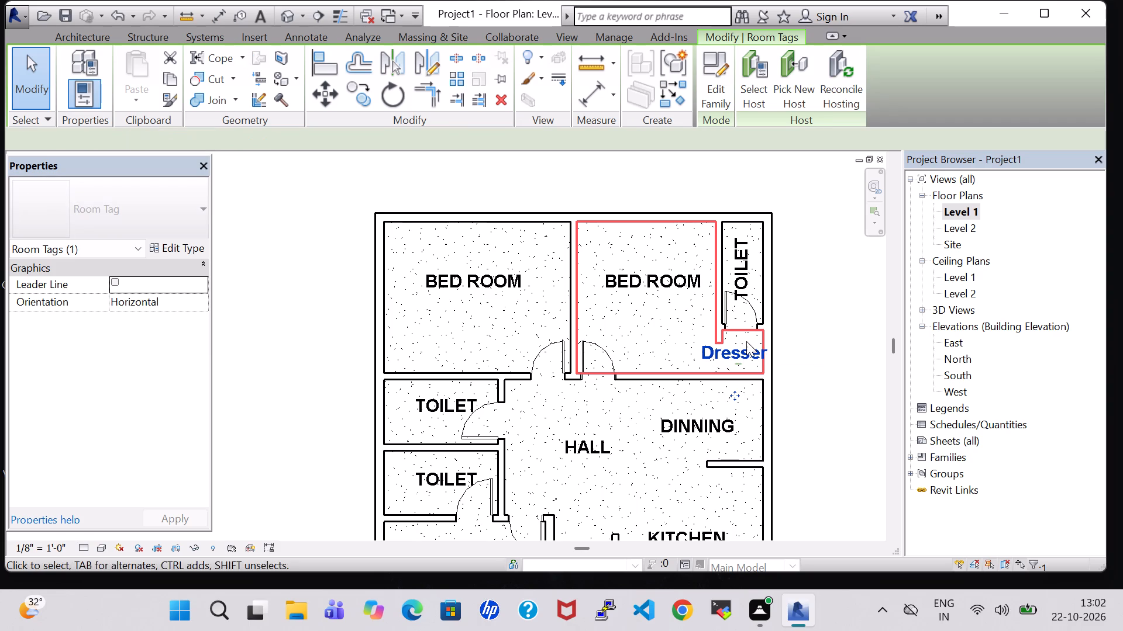
pyautogui.press('Left')
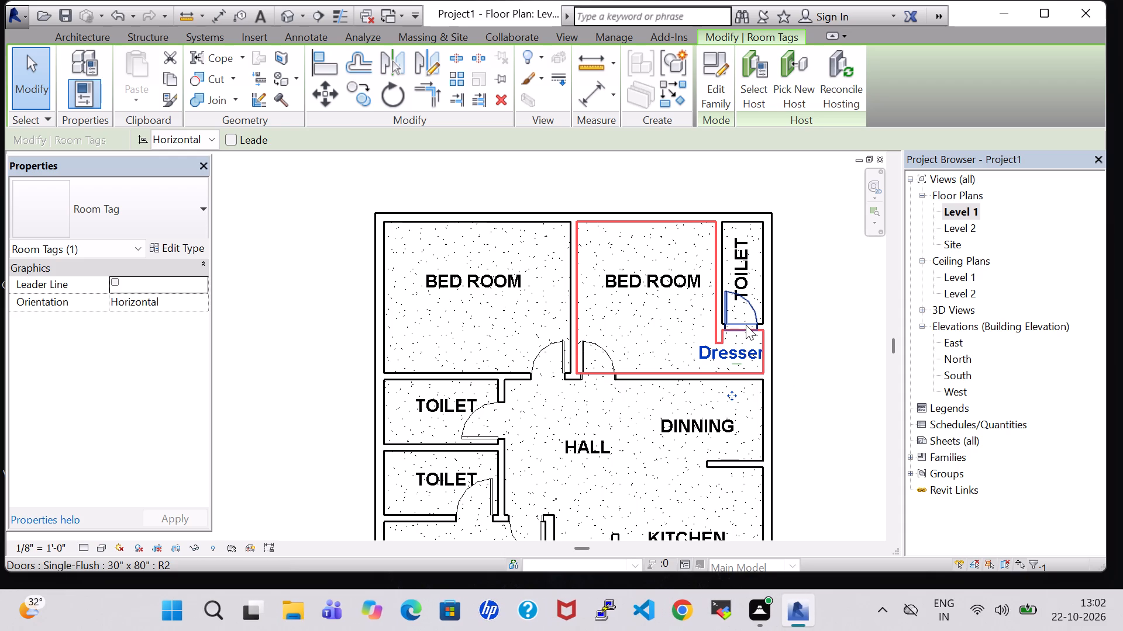
# Delete the Dresser room tag from the alcove.
pyautogui.press('Delete')
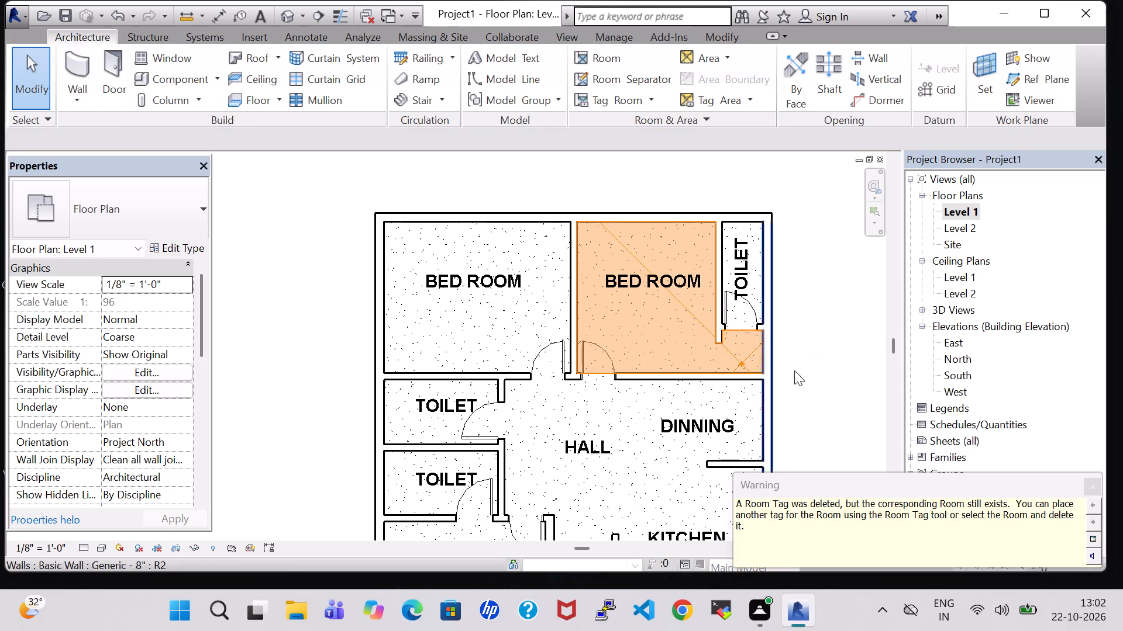
pyautogui.click(814, 375)
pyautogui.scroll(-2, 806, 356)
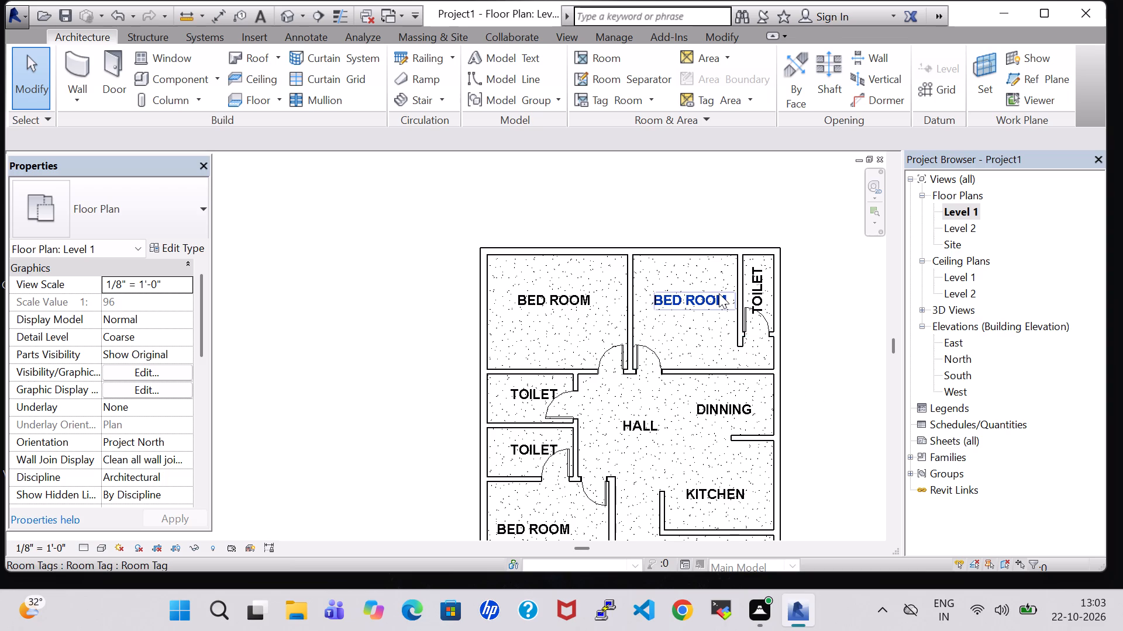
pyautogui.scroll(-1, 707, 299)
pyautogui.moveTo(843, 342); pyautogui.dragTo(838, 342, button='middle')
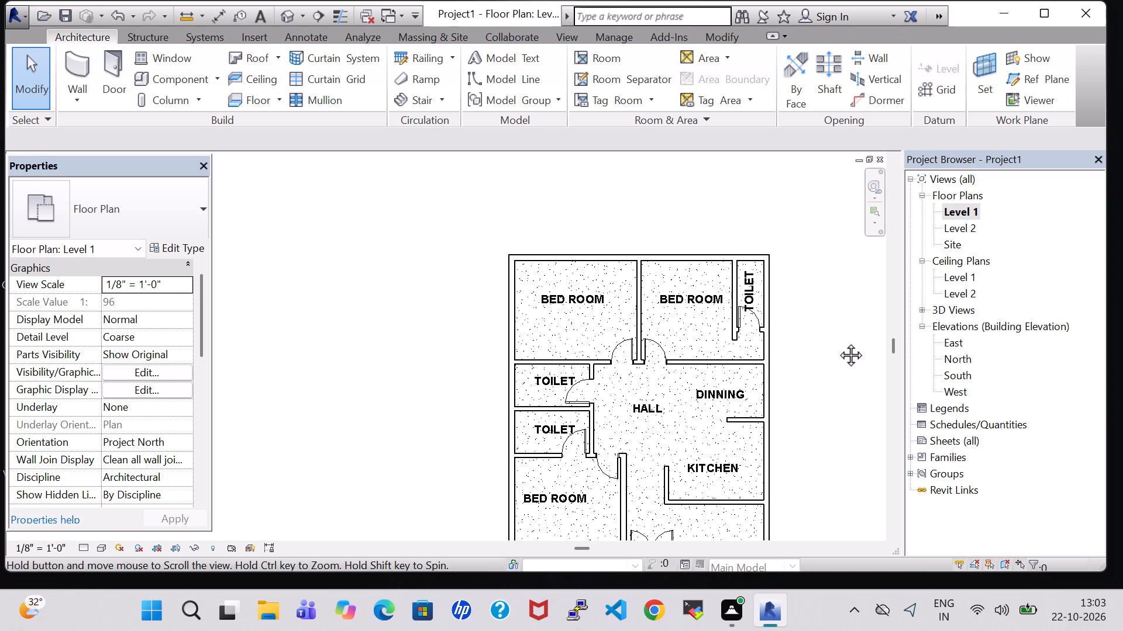
# Rename the room in the building's northwest corner as BED ROOM 1.
pyautogui.moveTo(838, 342); pyautogui.dragTo(817, 338, button='middle')
pyautogui.middleClick(817, 338)
pyautogui.doubleClick(546, 302)
pyautogui.click(574, 296)
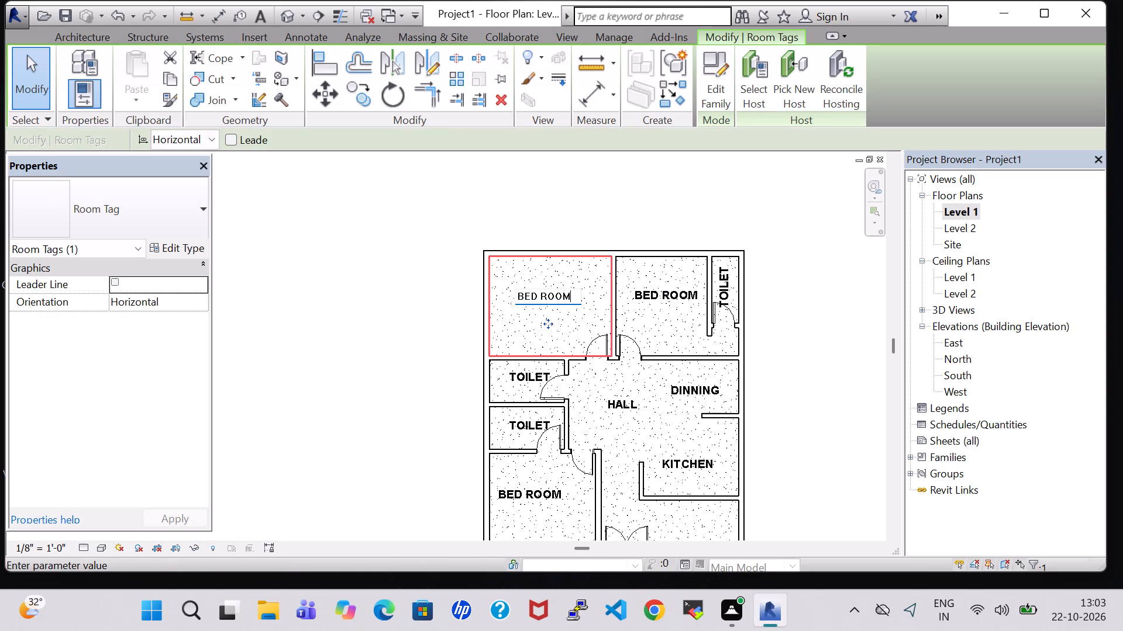
pyautogui.press('space')
pyautogui.write('1')
pyautogui.press('Return')
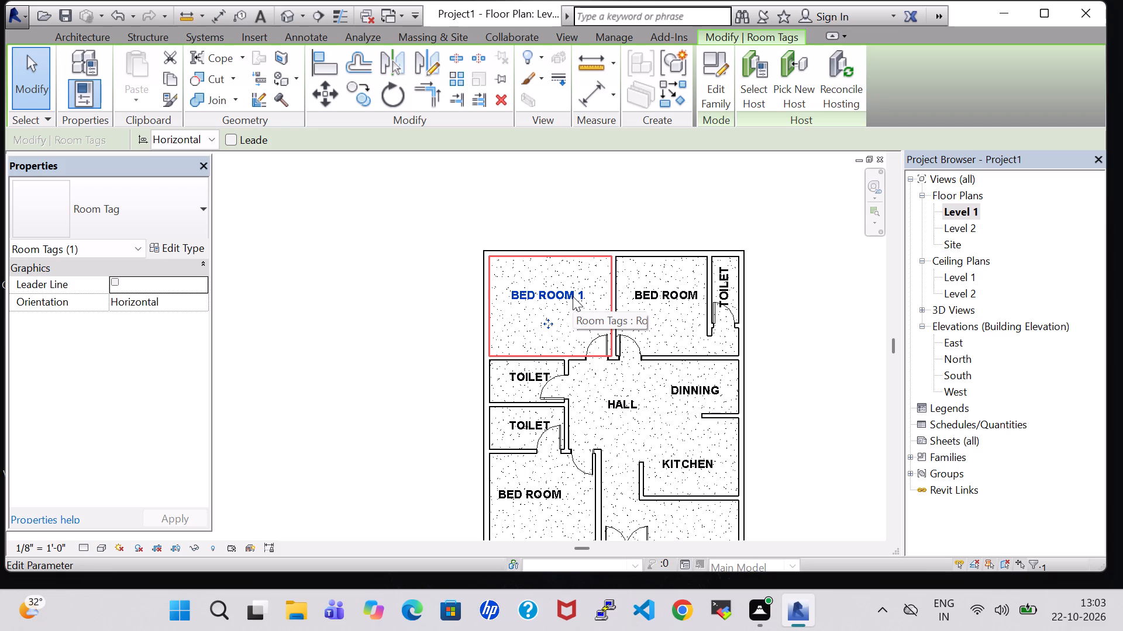
# Rename the bedroom adjoining the northeast toilet as BED ROOM 2.
pyautogui.doubleClick(657, 292)
pyautogui.click(689, 295)
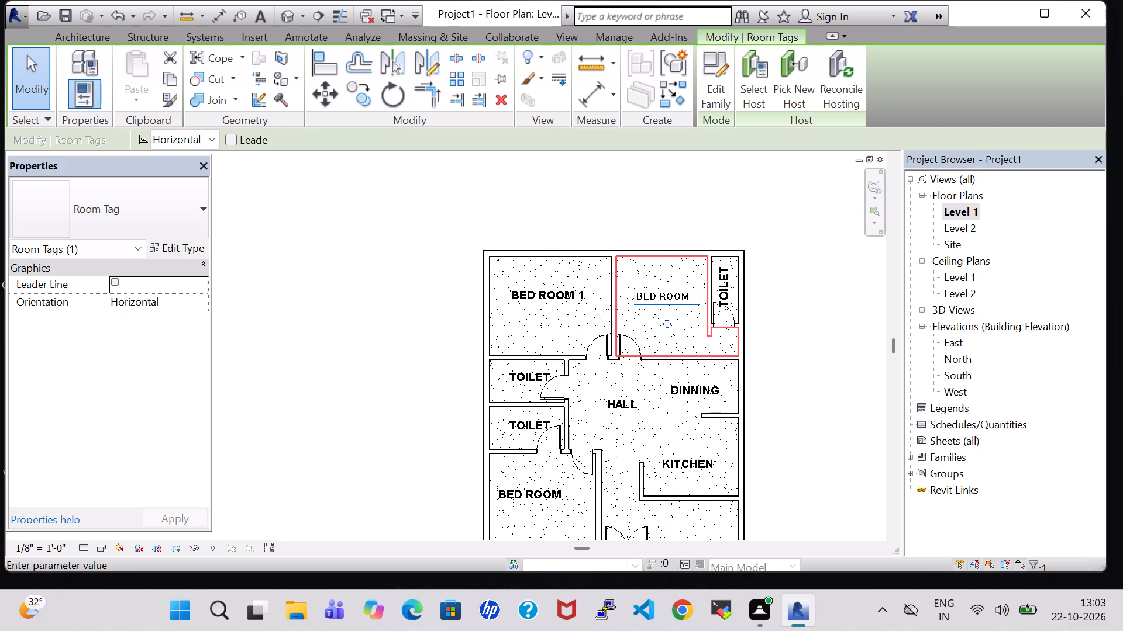
pyautogui.press('space')
pyautogui.write('2')
pyautogui.press('Return')
pyautogui.click(662, 201)
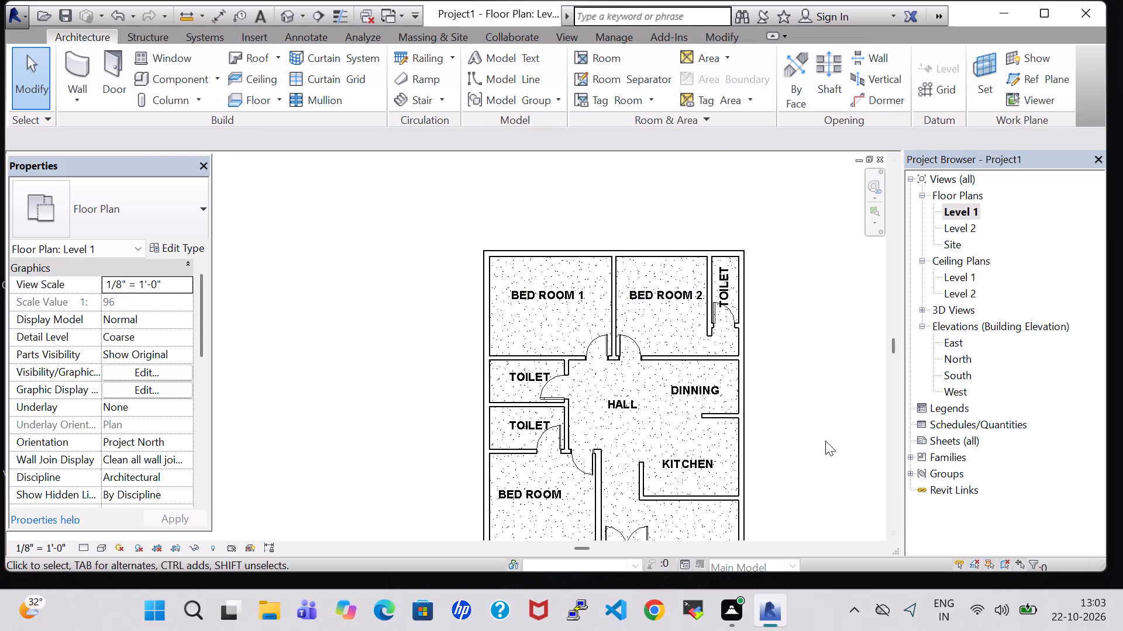
# Nudge the vertical TOILET tag in the northeast enclosure slightly up, away from the door swing.
pyautogui.moveTo(795, 420); pyautogui.dragTo(782, 416, button='middle')
pyautogui.click(713, 285)
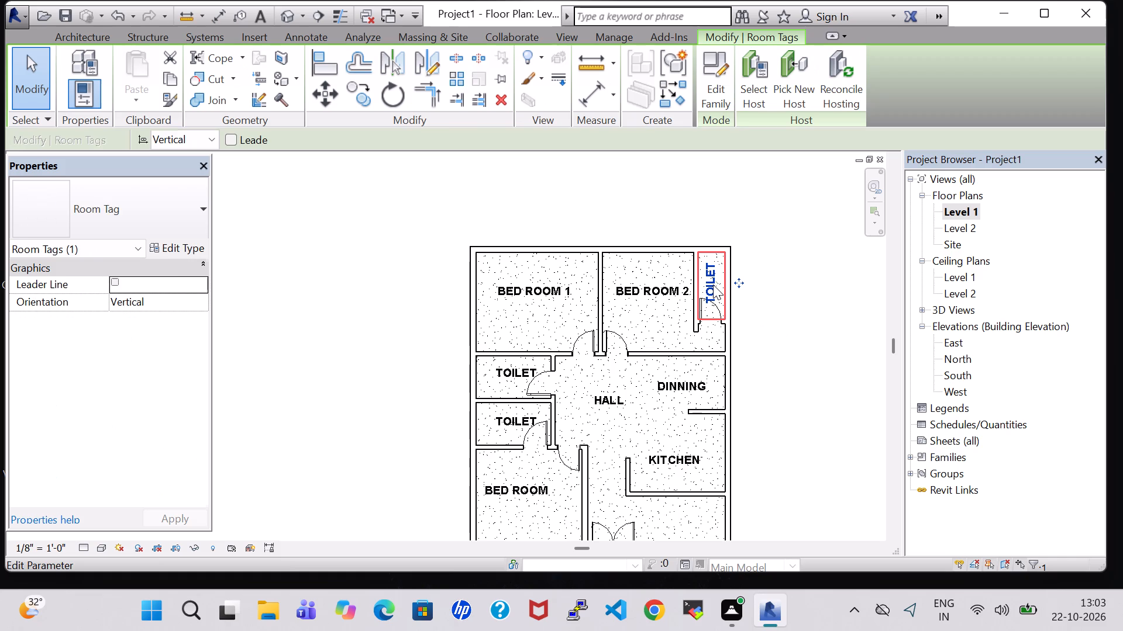
pyautogui.press('Up')
pyautogui.press('Up')
pyautogui.click(774, 314)
# Rename the southwest bedroom, north of the balcony, as BED ROOM 3.
pyautogui.scroll(-1, 794, 308)
pyautogui.moveTo(794, 308); pyautogui.dragTo(746, 279, button='middle')
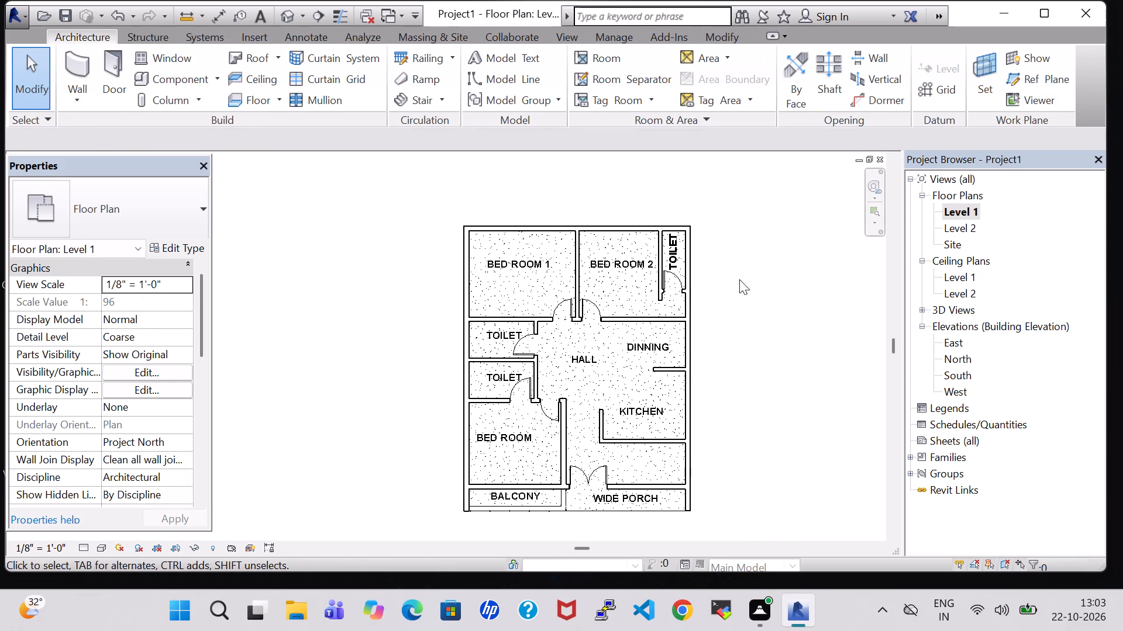
pyautogui.doubleClick(512, 438)
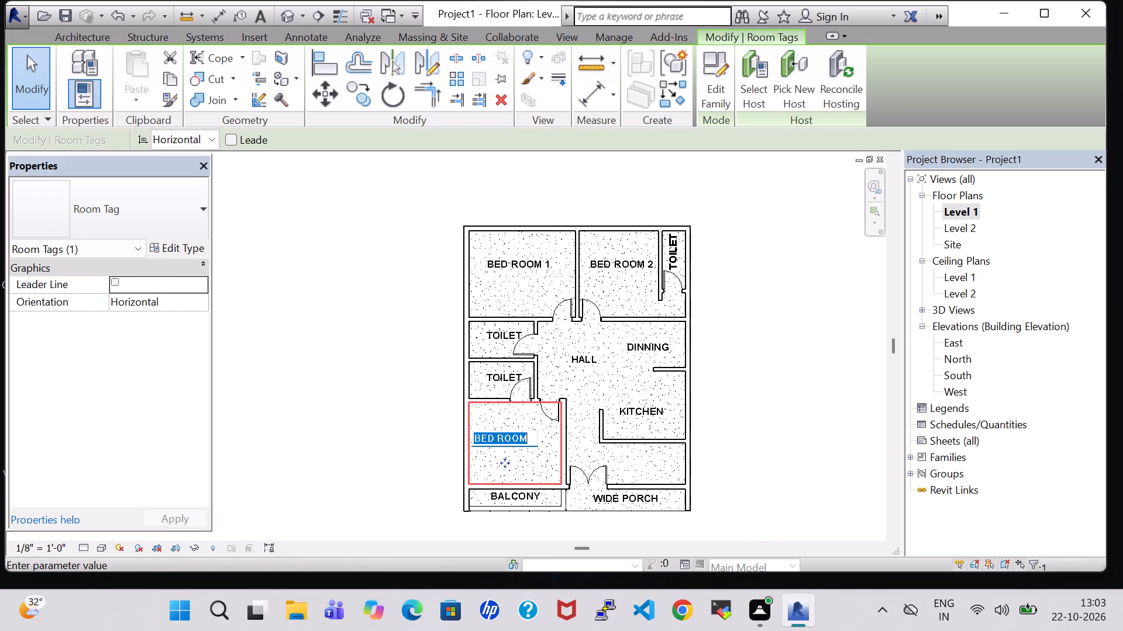
pyautogui.press('BackSpace')
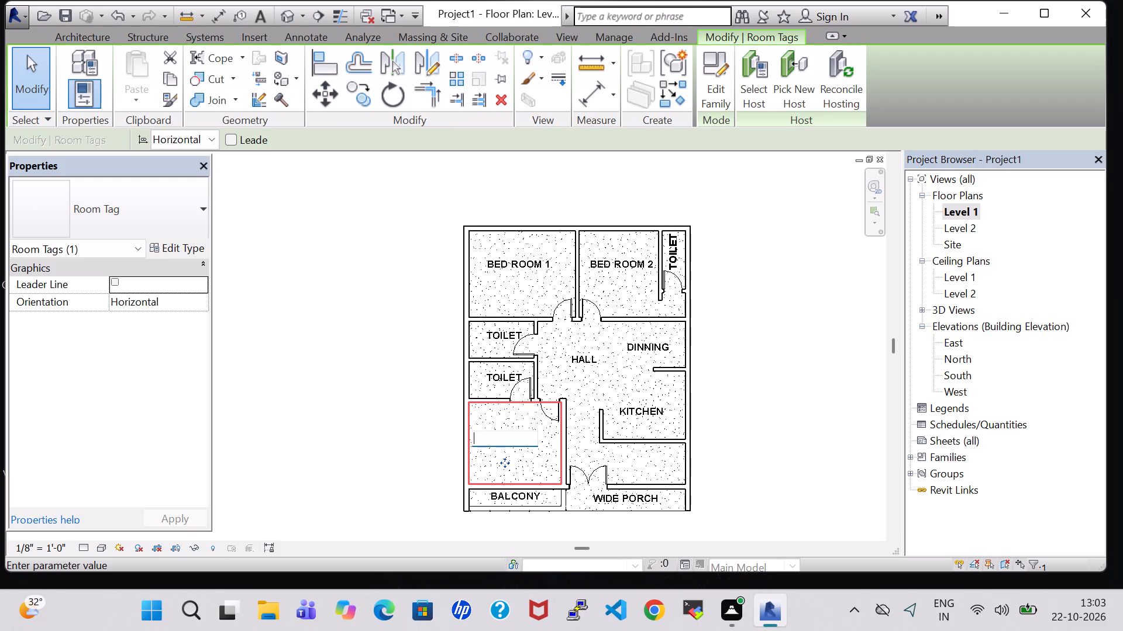
pyautogui.write('BED ROOM 3')
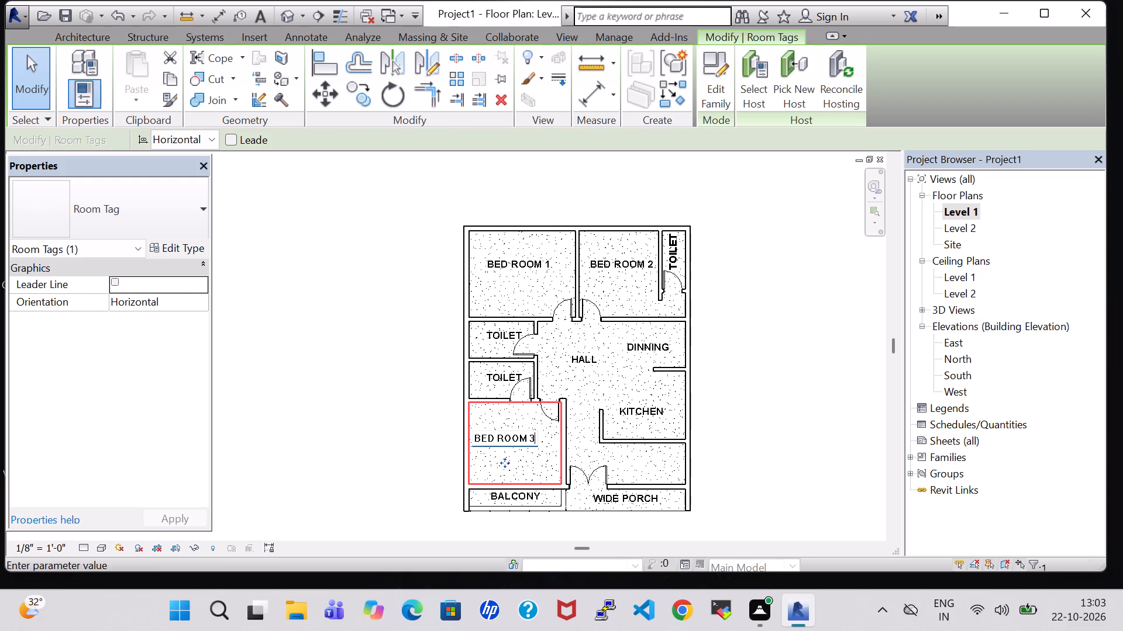
pyautogui.press('Return')
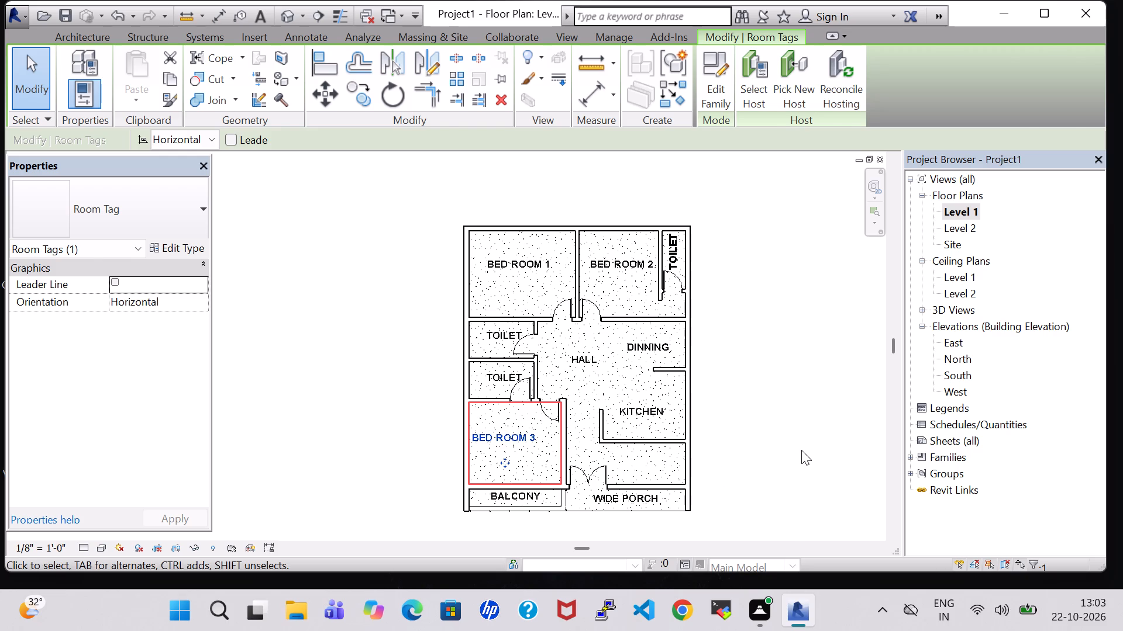
pyautogui.click(797, 446)
# Nudge the BED ROOM 3 tag three increments right and one up within its room.
pyautogui.click(528, 434)
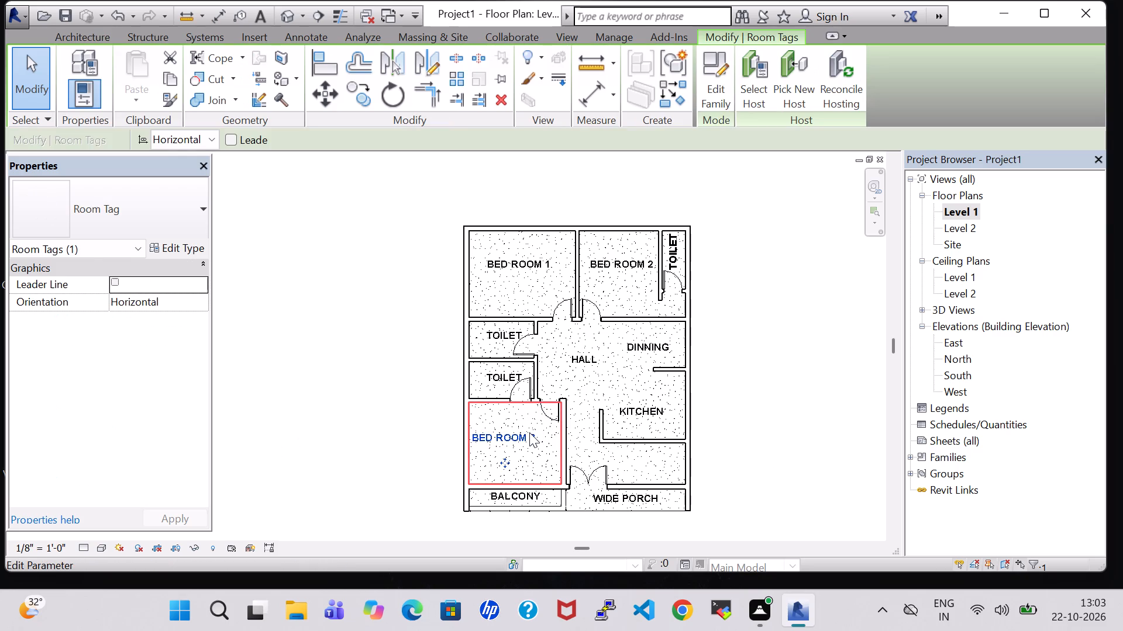
pyautogui.press('Right')
pyautogui.press('Right')
pyautogui.press('Right')
pyautogui.press('Up')
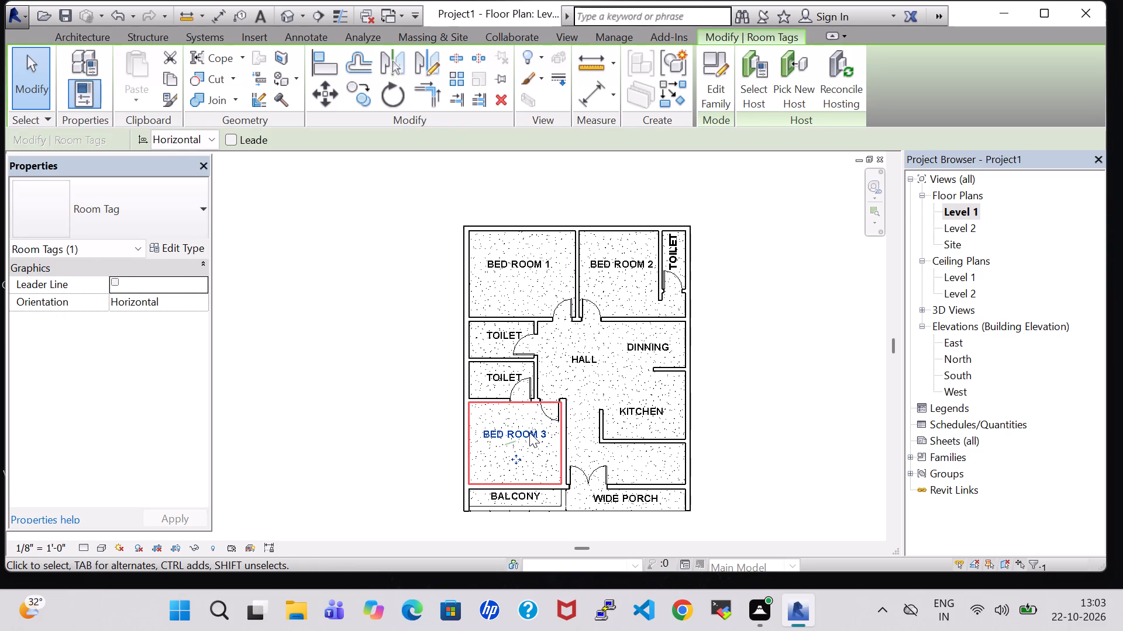
pyautogui.click(795, 363)
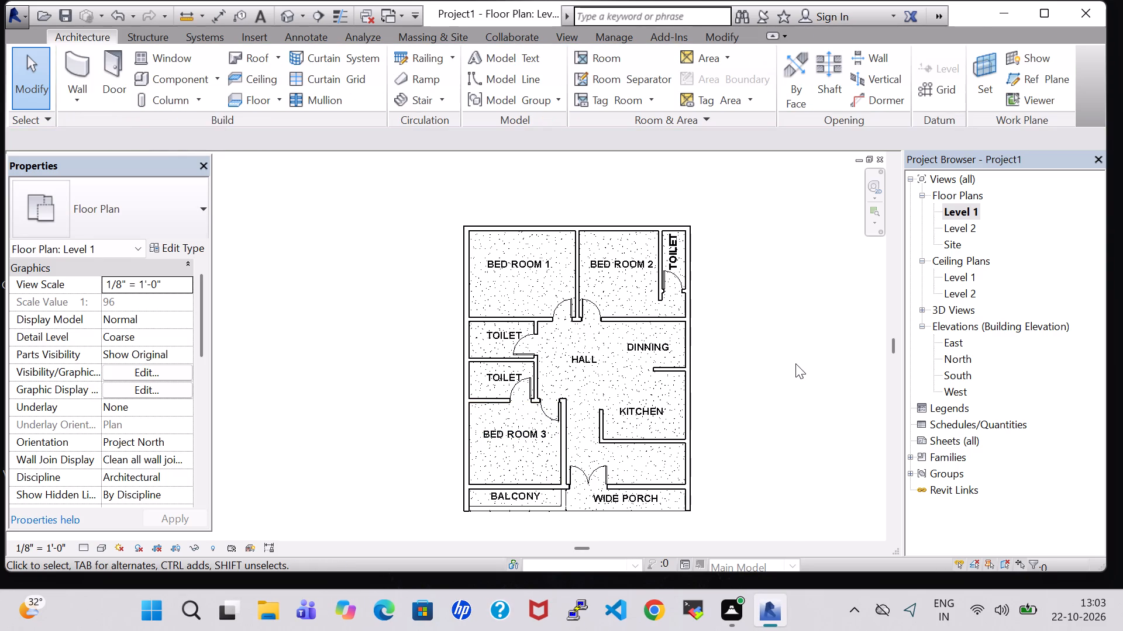
# Start a footprint roof with Level 2 as base level and begin its straight boundary line at the building's northwest outer corner.
pyautogui.scroll(-1, 795, 363)
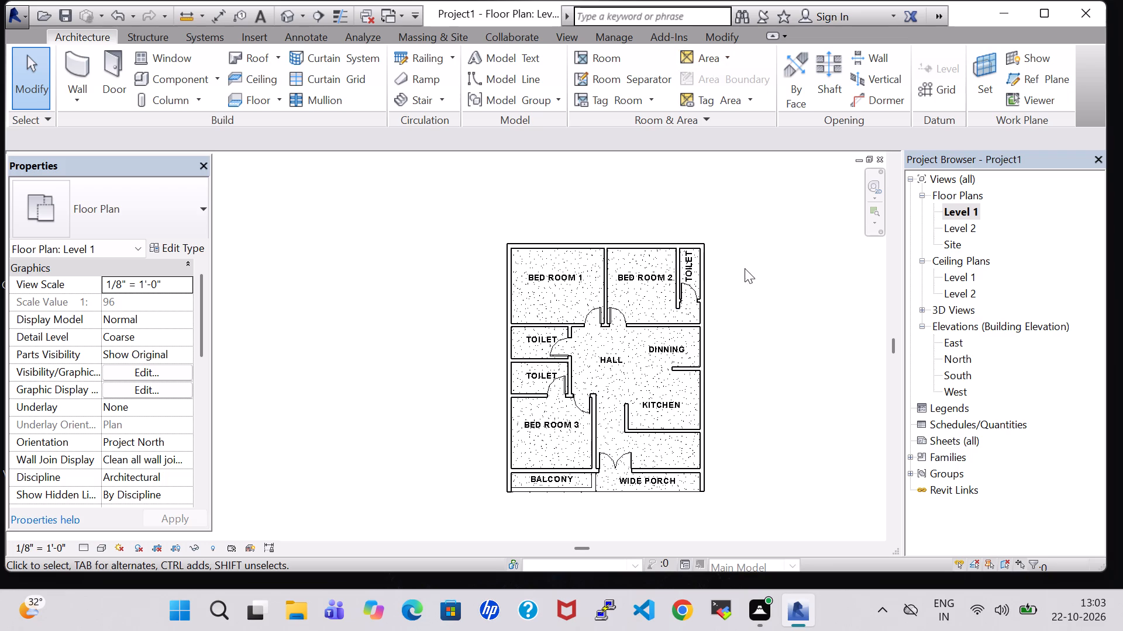
pyautogui.moveTo(761, 309); pyautogui.dragTo(738, 301, button='middle')
pyautogui.scroll(1, 747, 308)
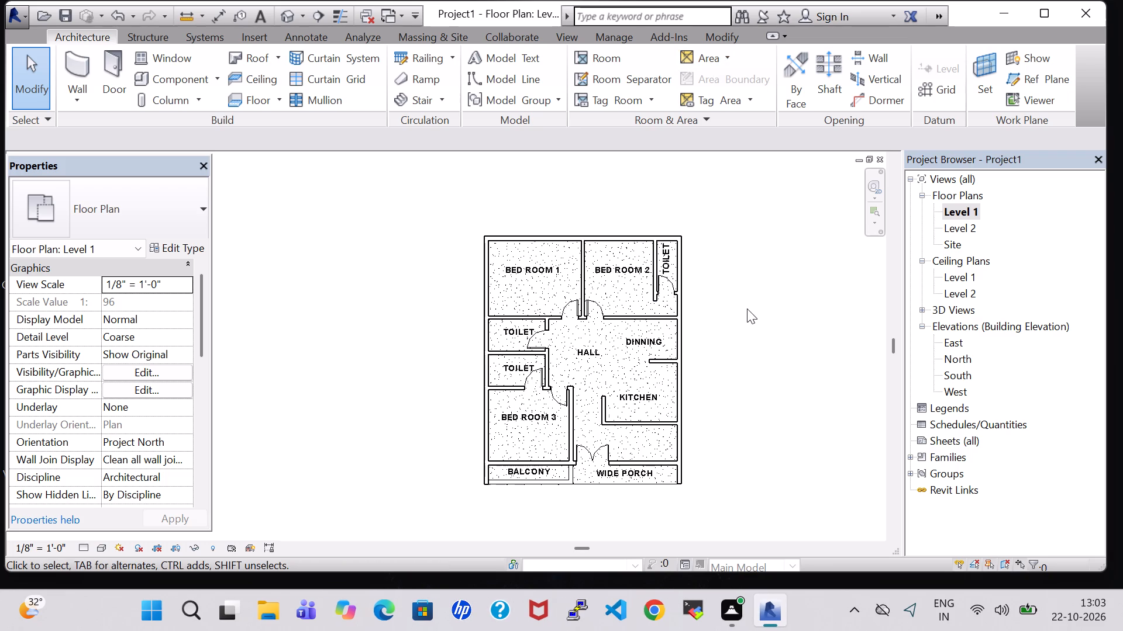
pyautogui.scroll(1, 747, 308)
pyautogui.moveTo(747, 308); pyautogui.dragTo(744, 274, button='middle')
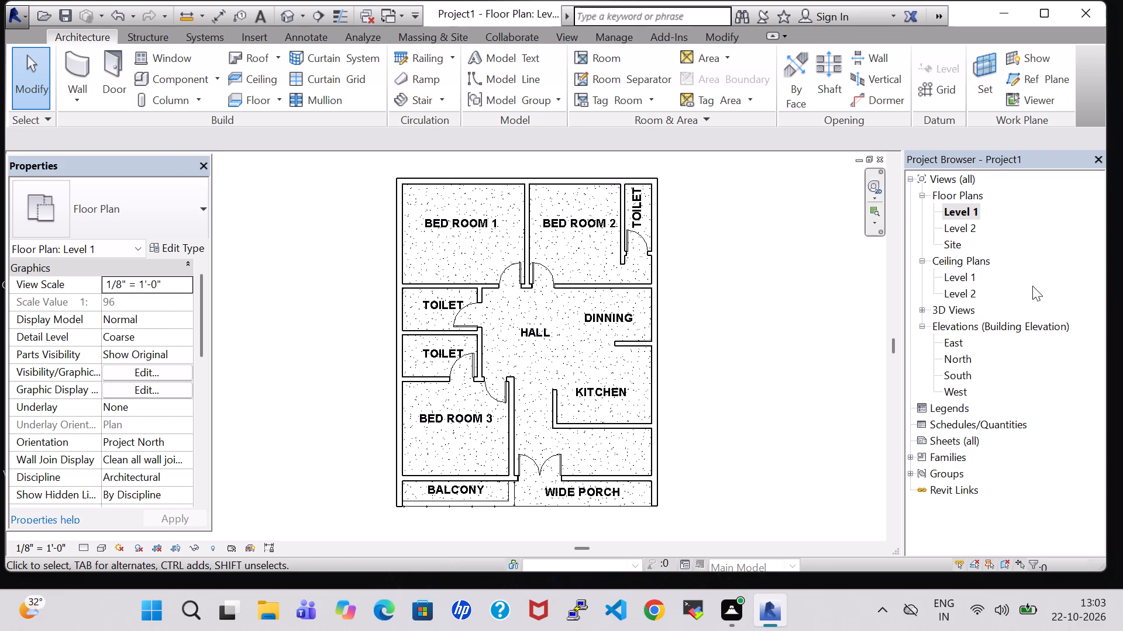
pyautogui.click(230, 56)
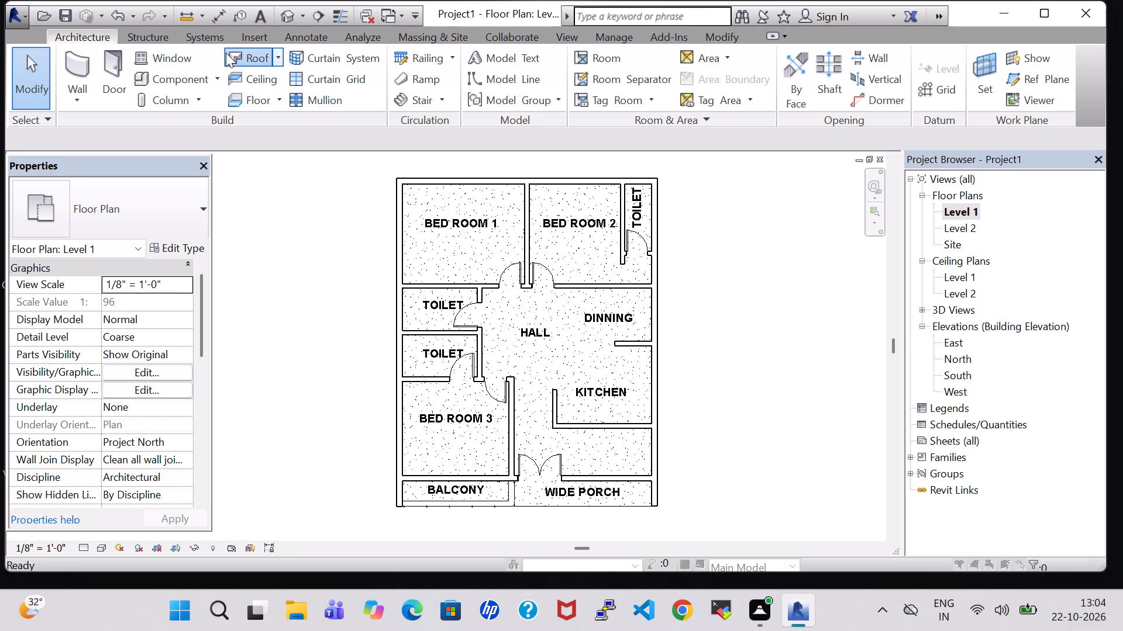
pyautogui.click(581, 328)
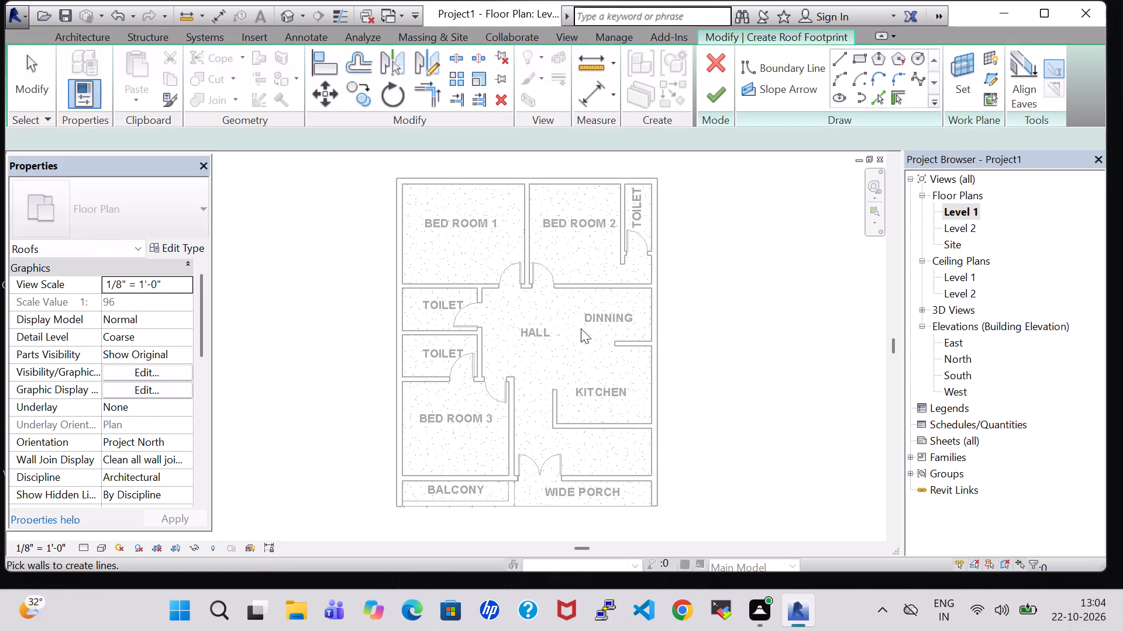
pyautogui.click(841, 58)
pyautogui.scroll(1, 384, 159)
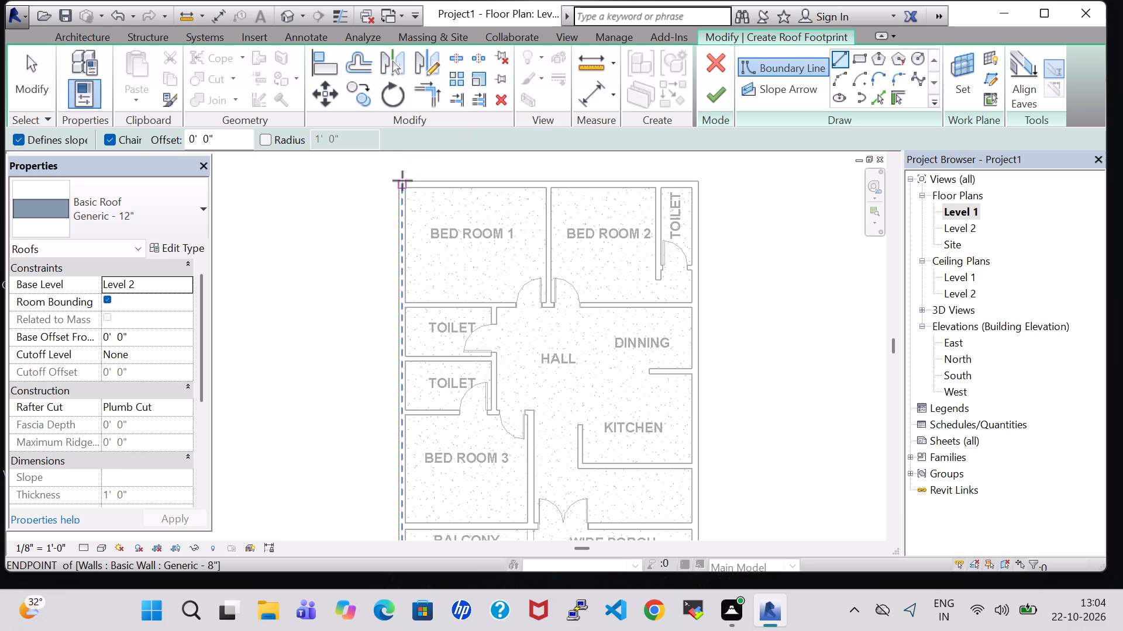
pyautogui.click(402, 181)
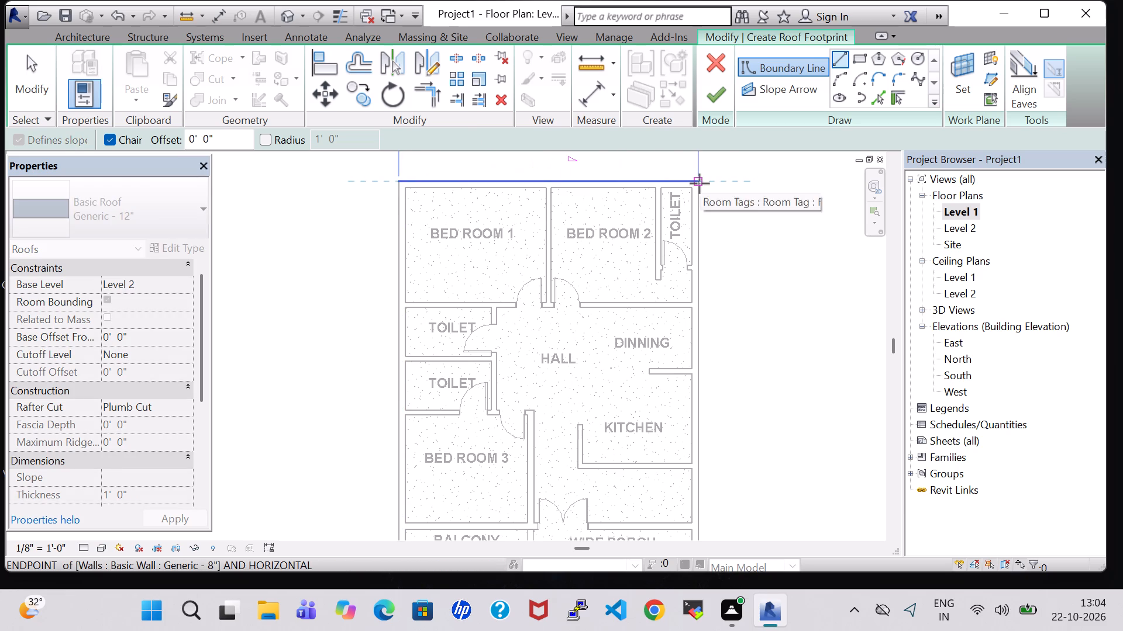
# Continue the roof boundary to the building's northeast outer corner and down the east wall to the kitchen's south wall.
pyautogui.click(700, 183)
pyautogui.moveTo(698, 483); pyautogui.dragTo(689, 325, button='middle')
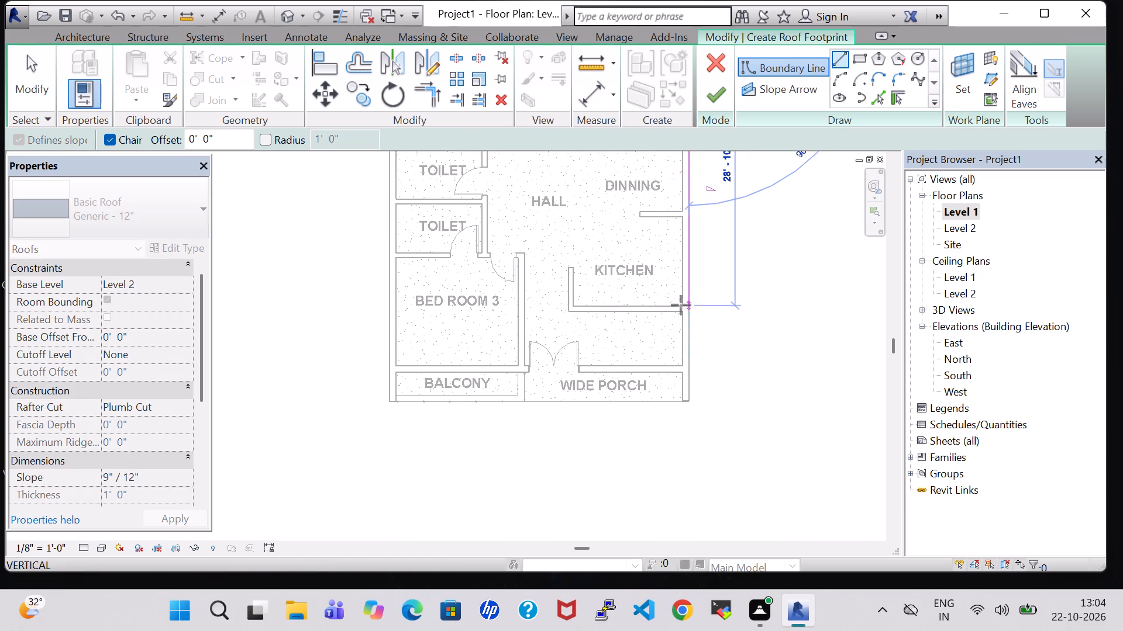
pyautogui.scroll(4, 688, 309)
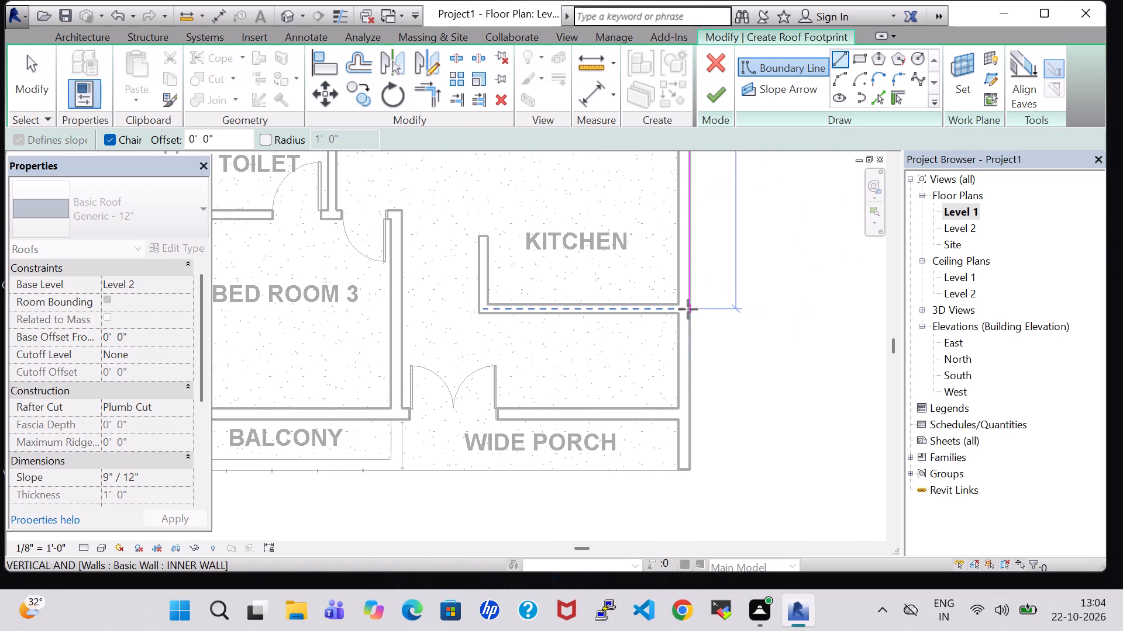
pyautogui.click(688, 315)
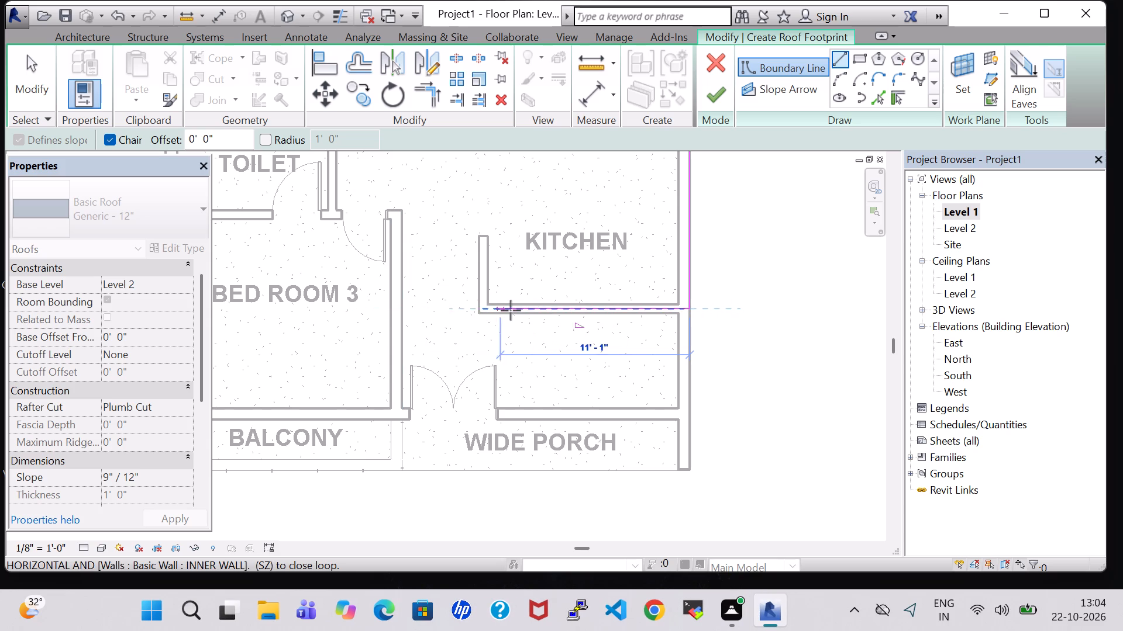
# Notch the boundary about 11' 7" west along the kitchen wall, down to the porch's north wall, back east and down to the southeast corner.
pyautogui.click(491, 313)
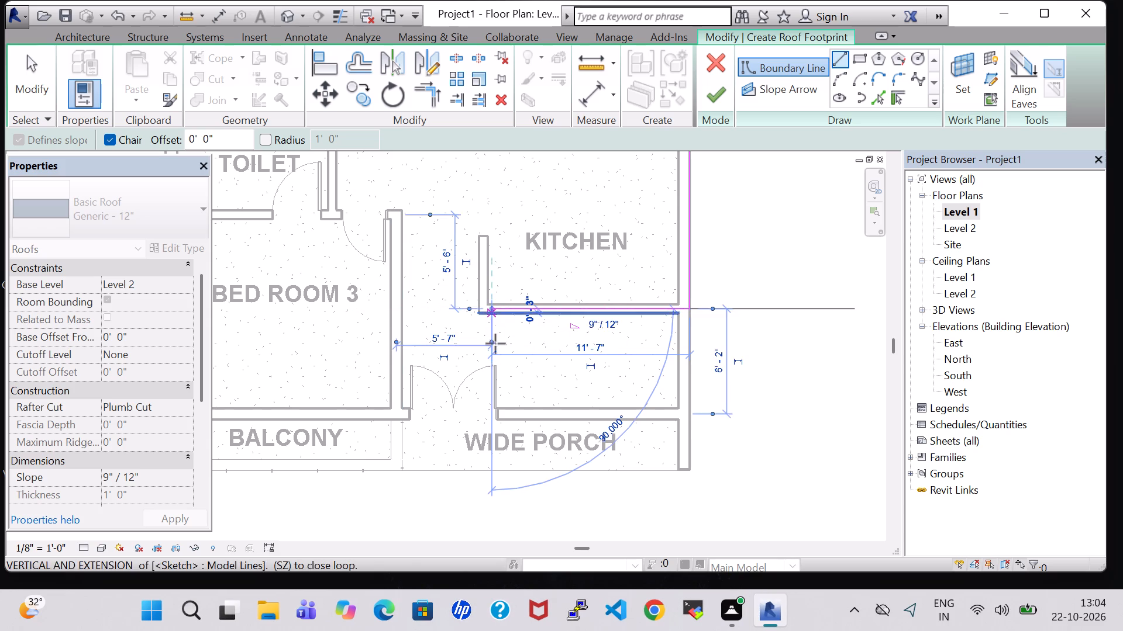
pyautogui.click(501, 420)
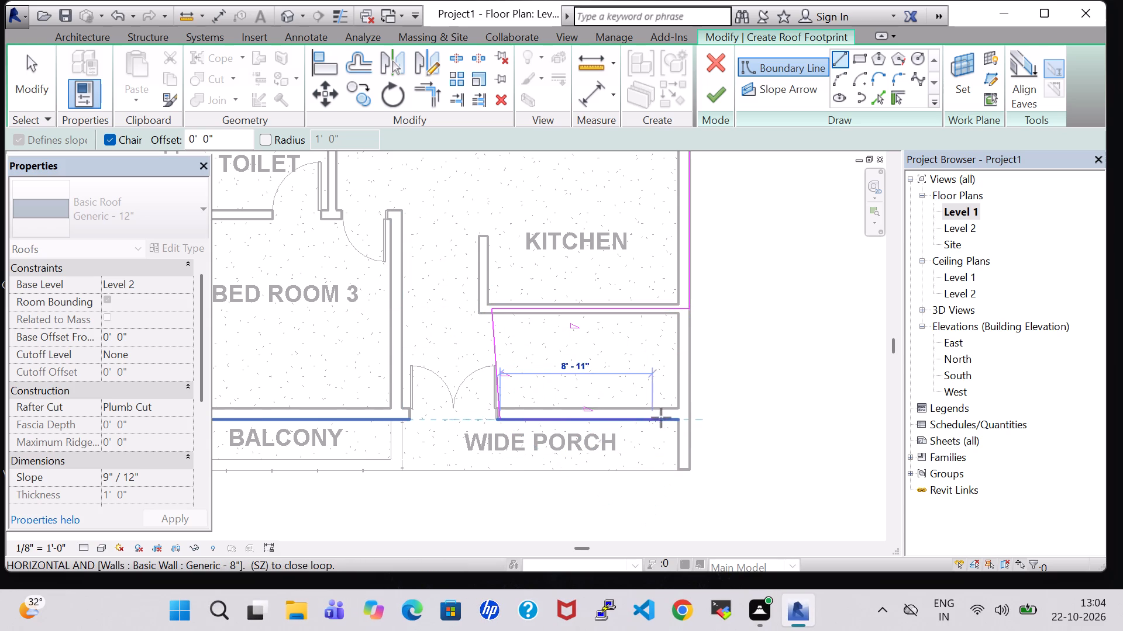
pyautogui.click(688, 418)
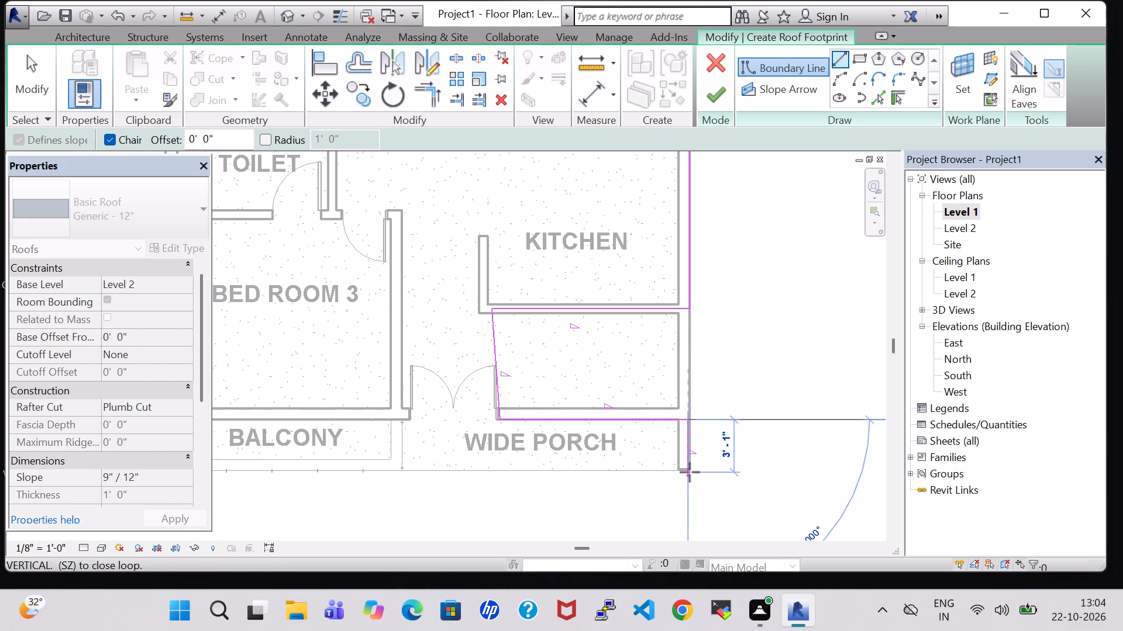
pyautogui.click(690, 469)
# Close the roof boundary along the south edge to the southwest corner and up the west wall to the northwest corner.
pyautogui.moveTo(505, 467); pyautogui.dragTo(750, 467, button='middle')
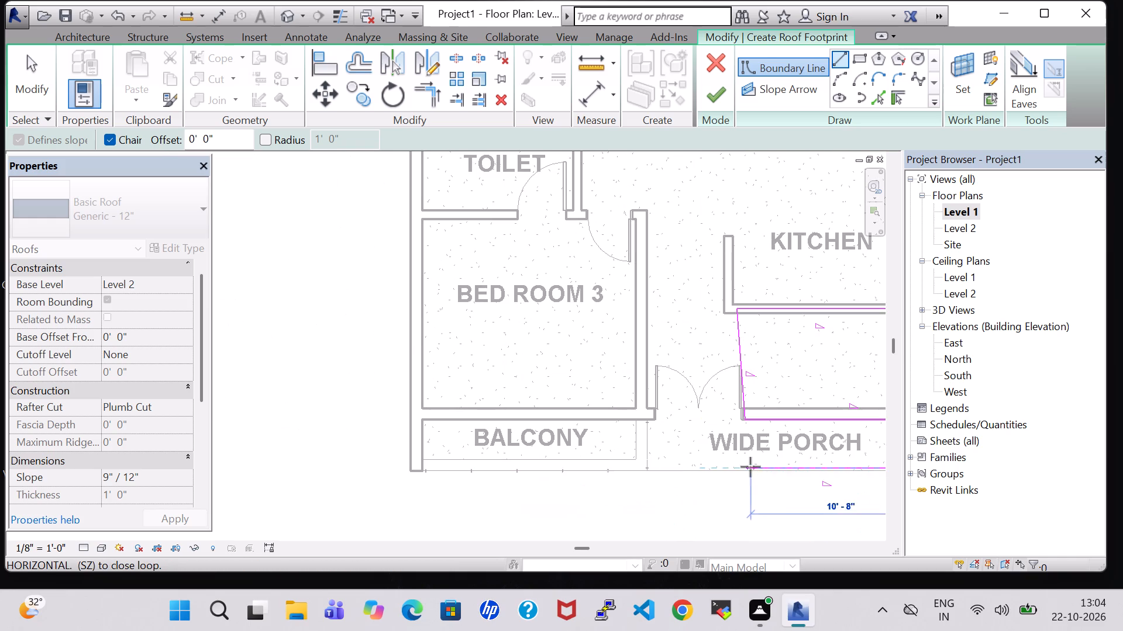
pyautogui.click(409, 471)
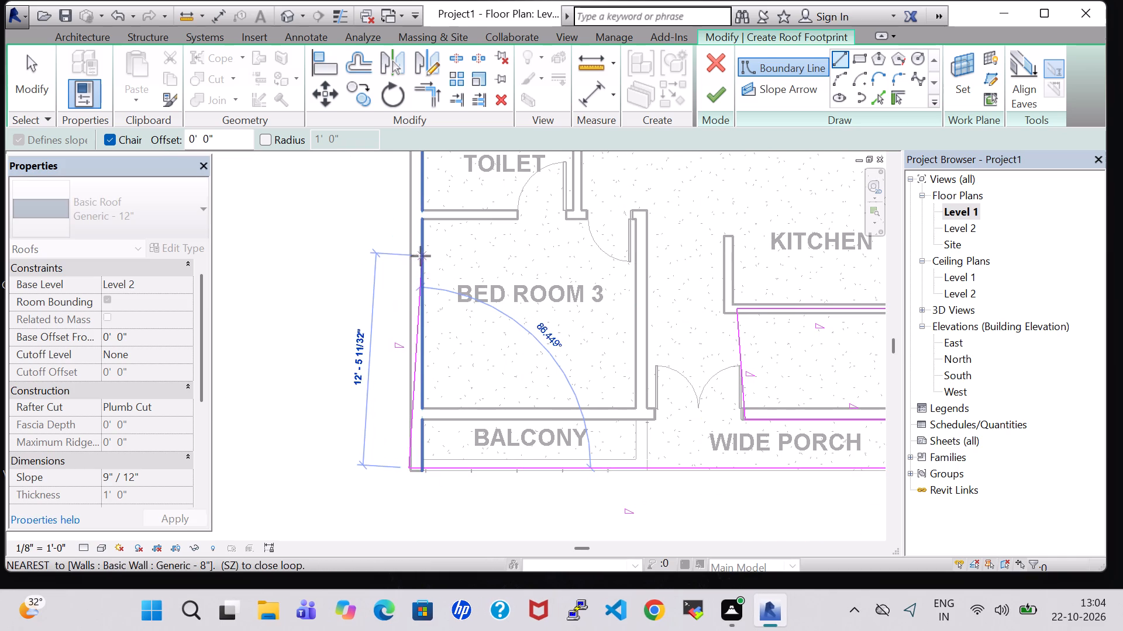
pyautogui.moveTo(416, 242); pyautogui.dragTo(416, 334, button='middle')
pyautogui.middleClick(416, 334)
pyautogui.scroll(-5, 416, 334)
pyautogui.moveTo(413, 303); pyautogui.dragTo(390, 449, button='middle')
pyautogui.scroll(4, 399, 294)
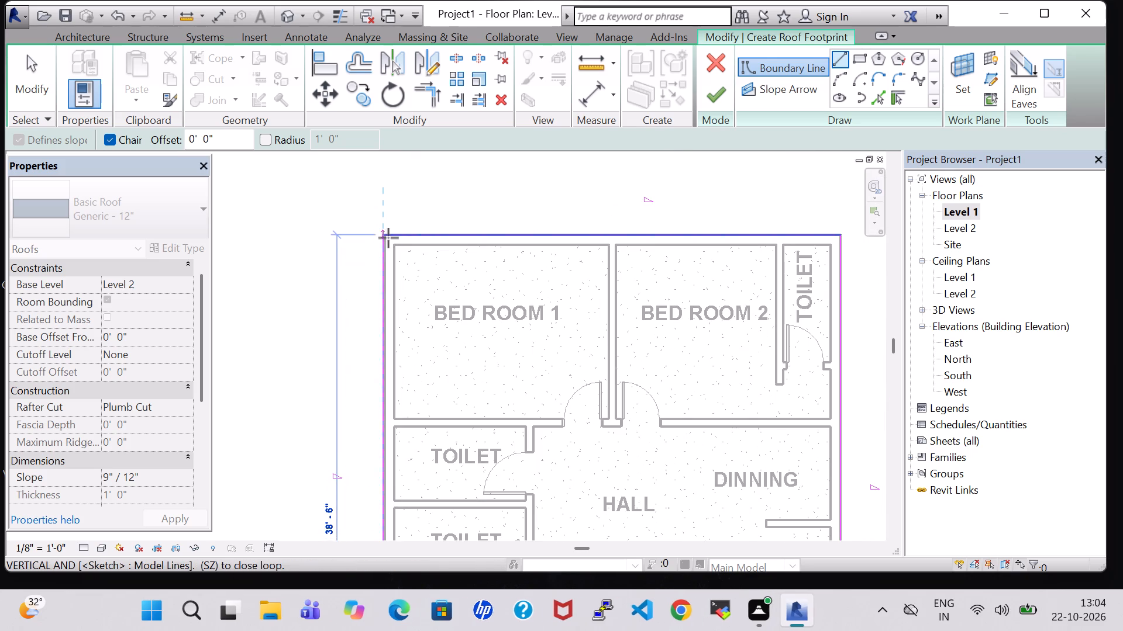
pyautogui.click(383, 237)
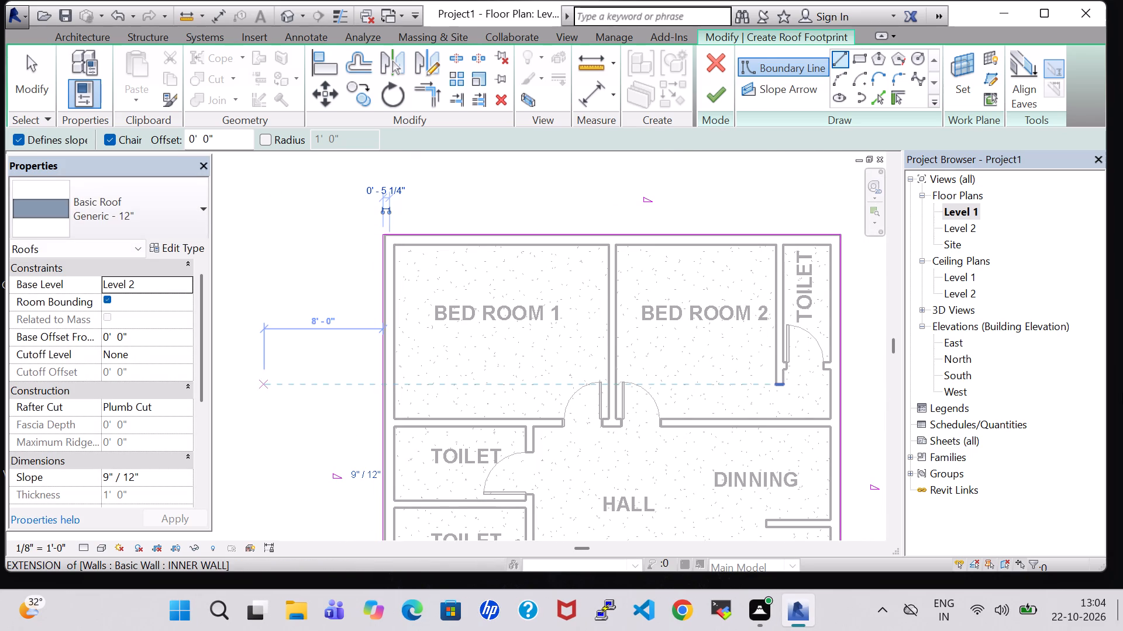
# Turn off Defines slope for new roof boundary lines.
pyautogui.click(18, 136)
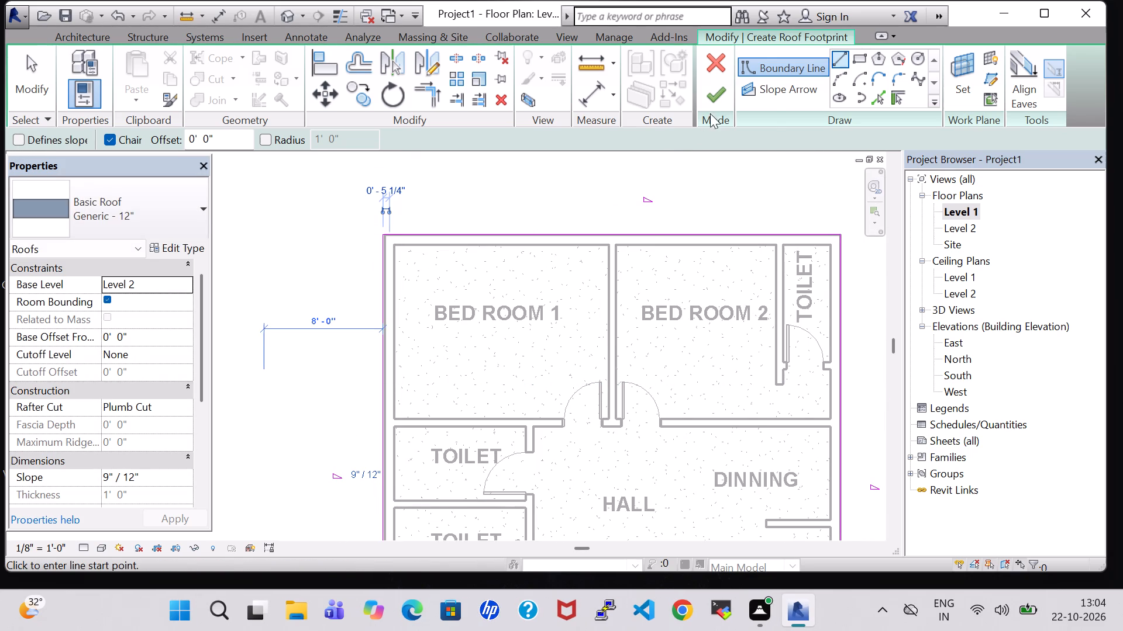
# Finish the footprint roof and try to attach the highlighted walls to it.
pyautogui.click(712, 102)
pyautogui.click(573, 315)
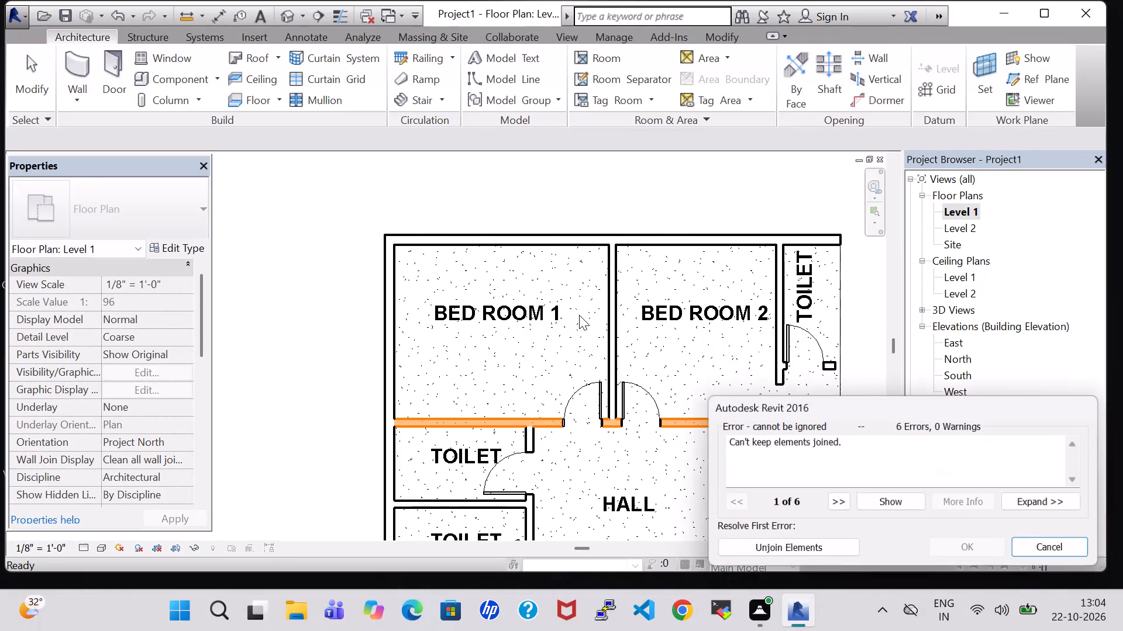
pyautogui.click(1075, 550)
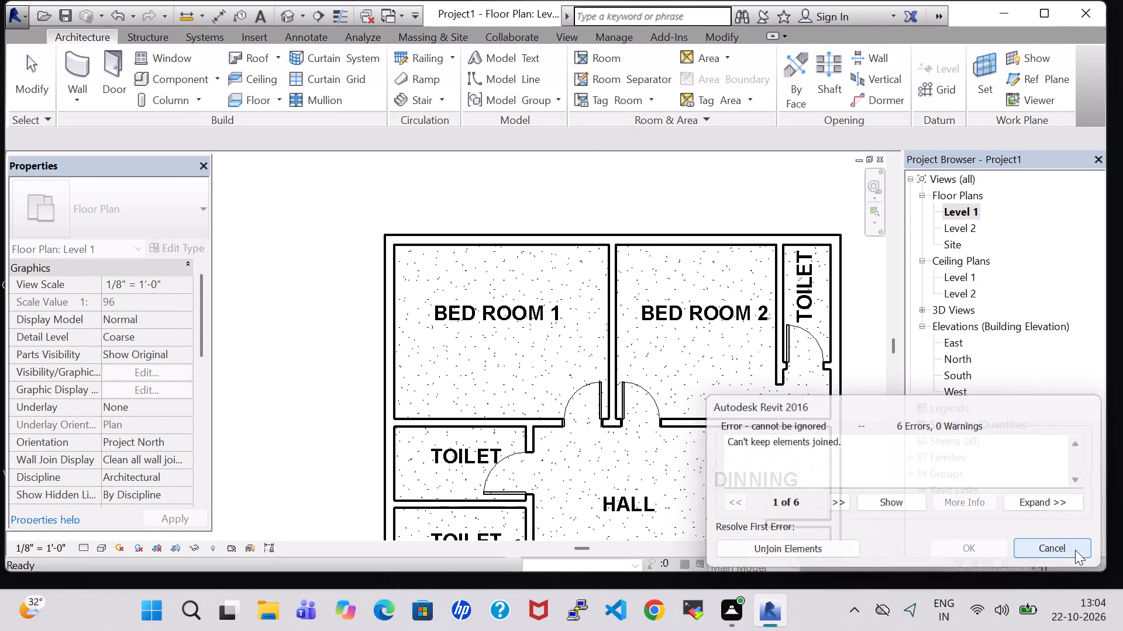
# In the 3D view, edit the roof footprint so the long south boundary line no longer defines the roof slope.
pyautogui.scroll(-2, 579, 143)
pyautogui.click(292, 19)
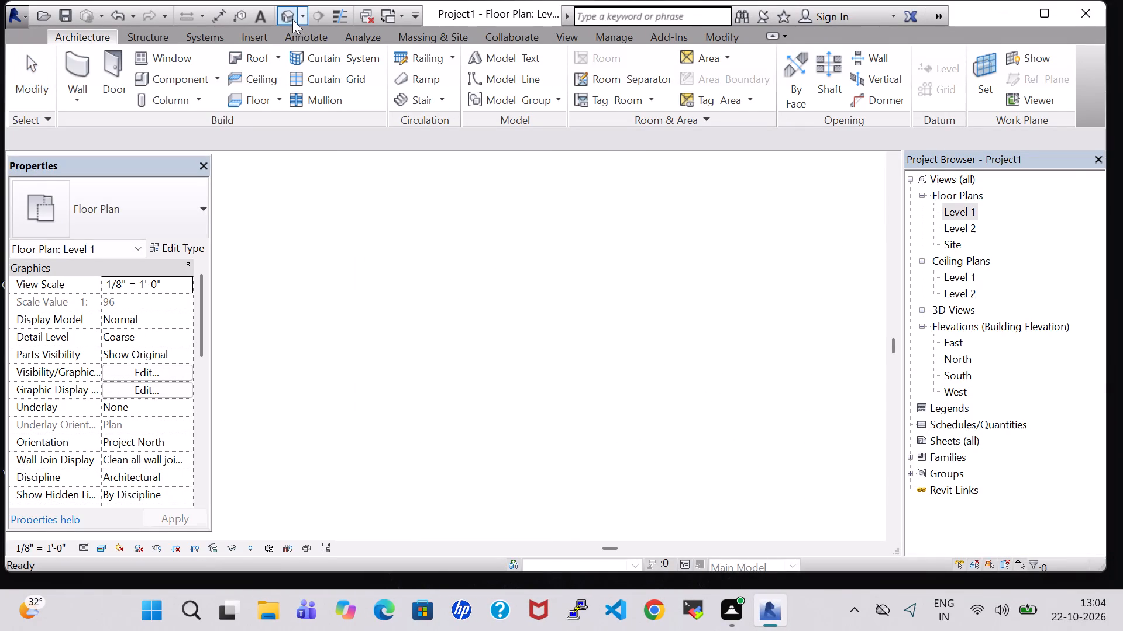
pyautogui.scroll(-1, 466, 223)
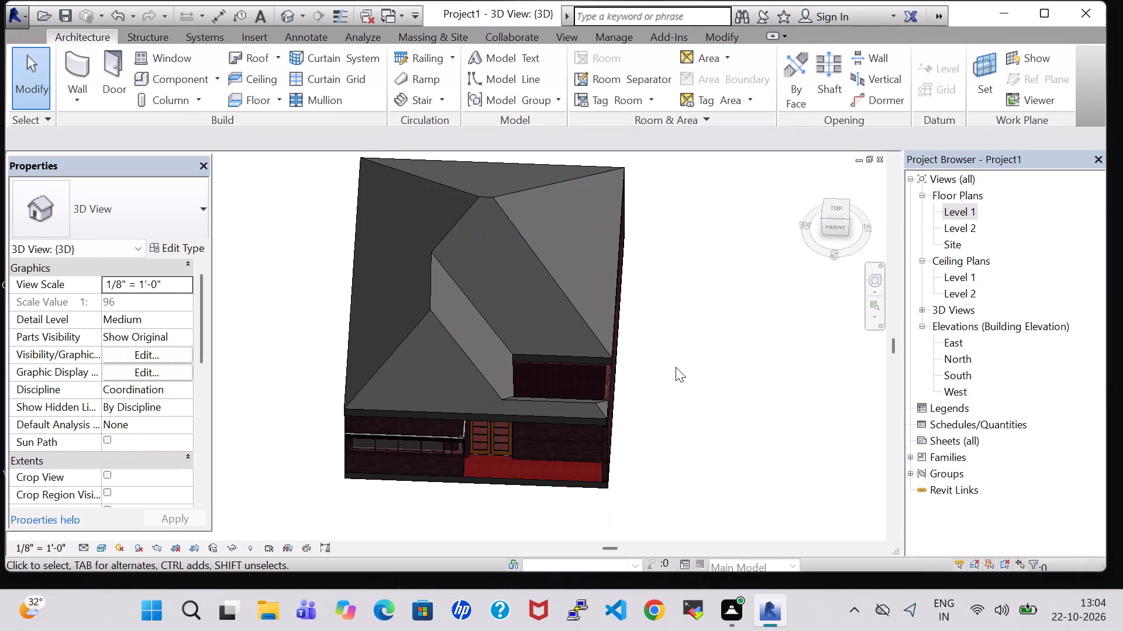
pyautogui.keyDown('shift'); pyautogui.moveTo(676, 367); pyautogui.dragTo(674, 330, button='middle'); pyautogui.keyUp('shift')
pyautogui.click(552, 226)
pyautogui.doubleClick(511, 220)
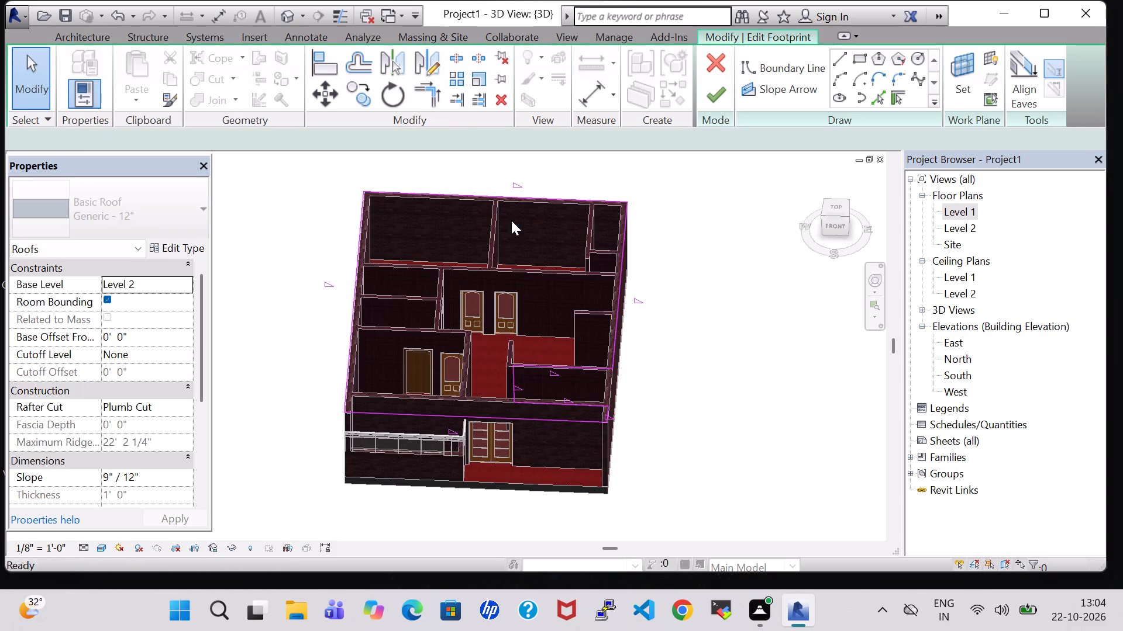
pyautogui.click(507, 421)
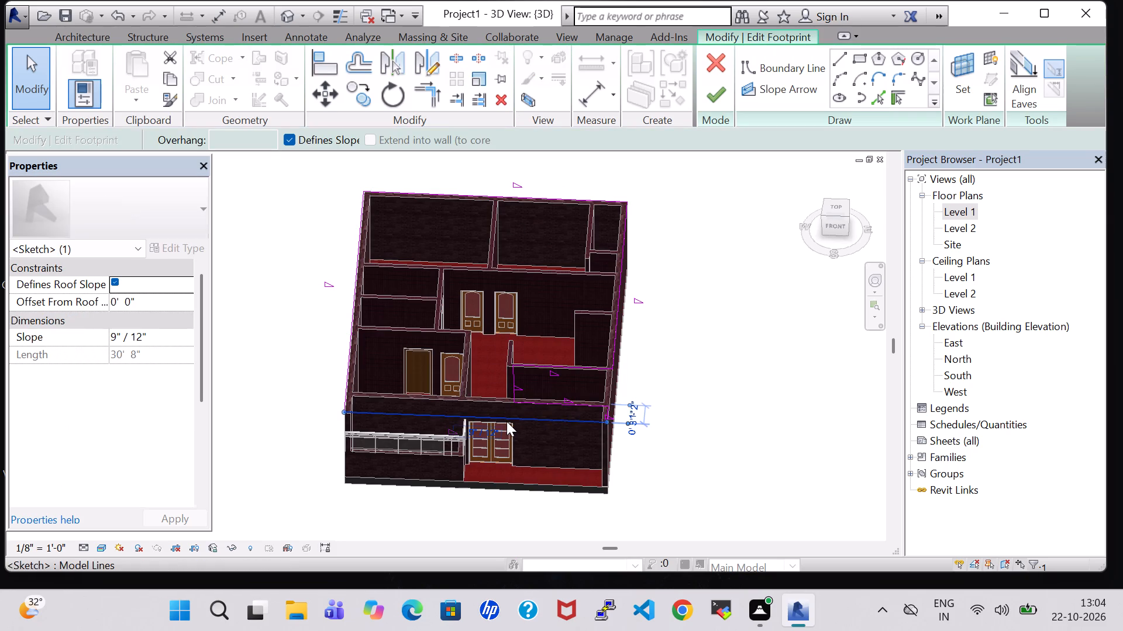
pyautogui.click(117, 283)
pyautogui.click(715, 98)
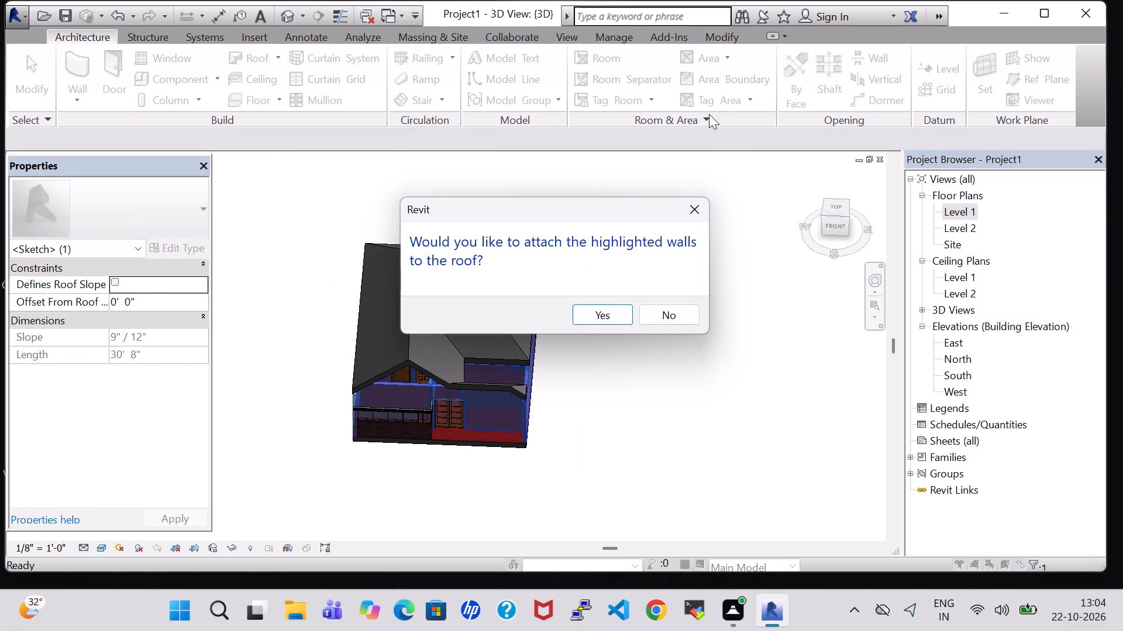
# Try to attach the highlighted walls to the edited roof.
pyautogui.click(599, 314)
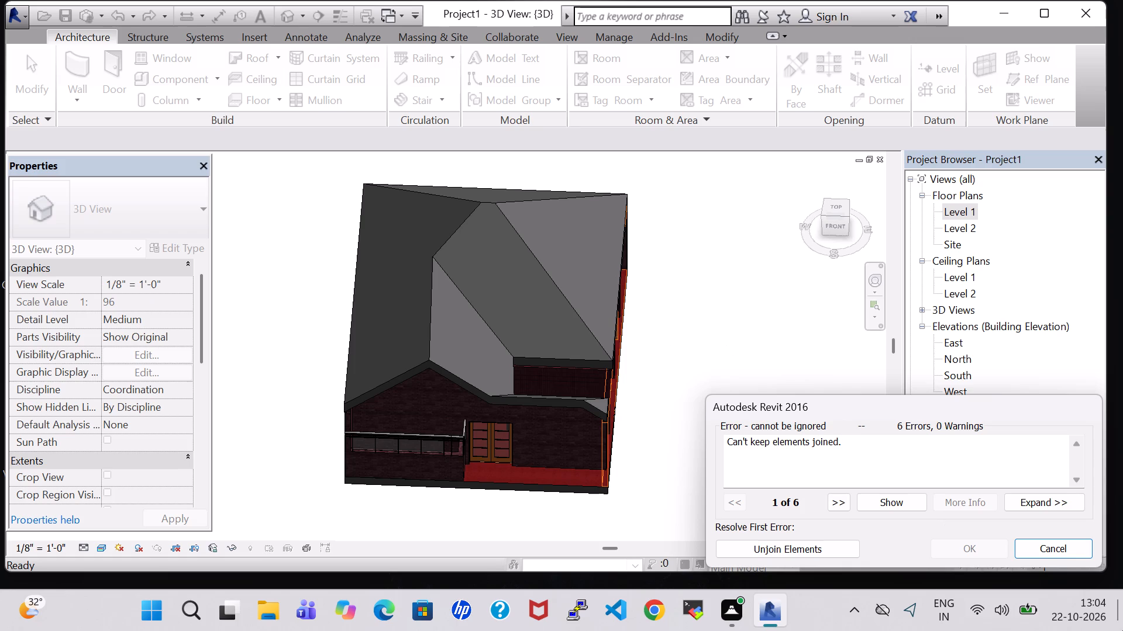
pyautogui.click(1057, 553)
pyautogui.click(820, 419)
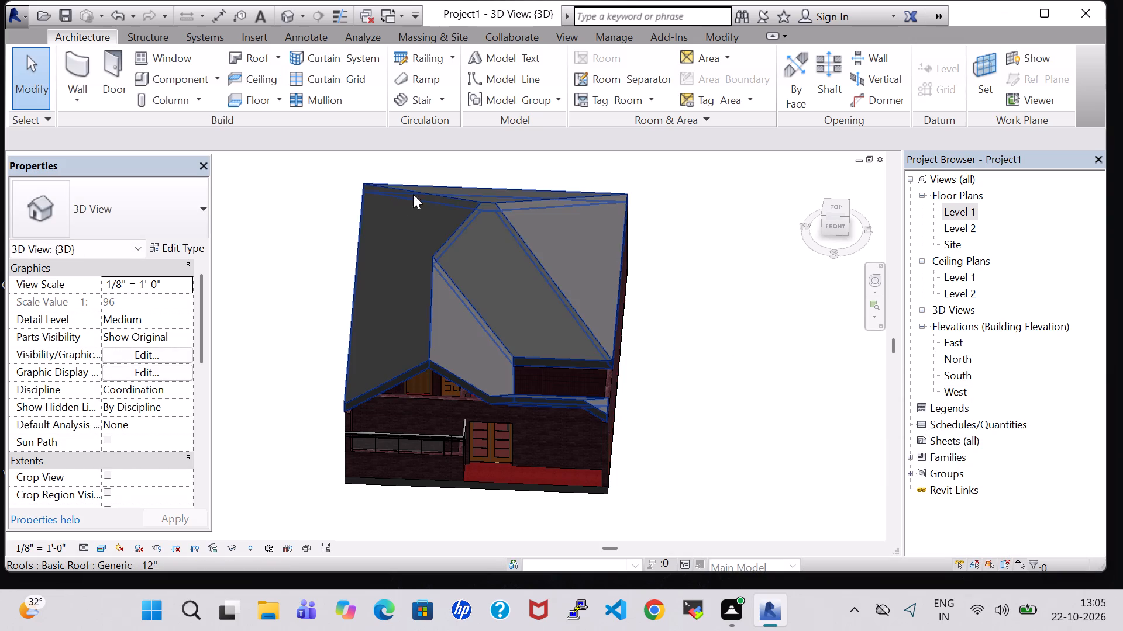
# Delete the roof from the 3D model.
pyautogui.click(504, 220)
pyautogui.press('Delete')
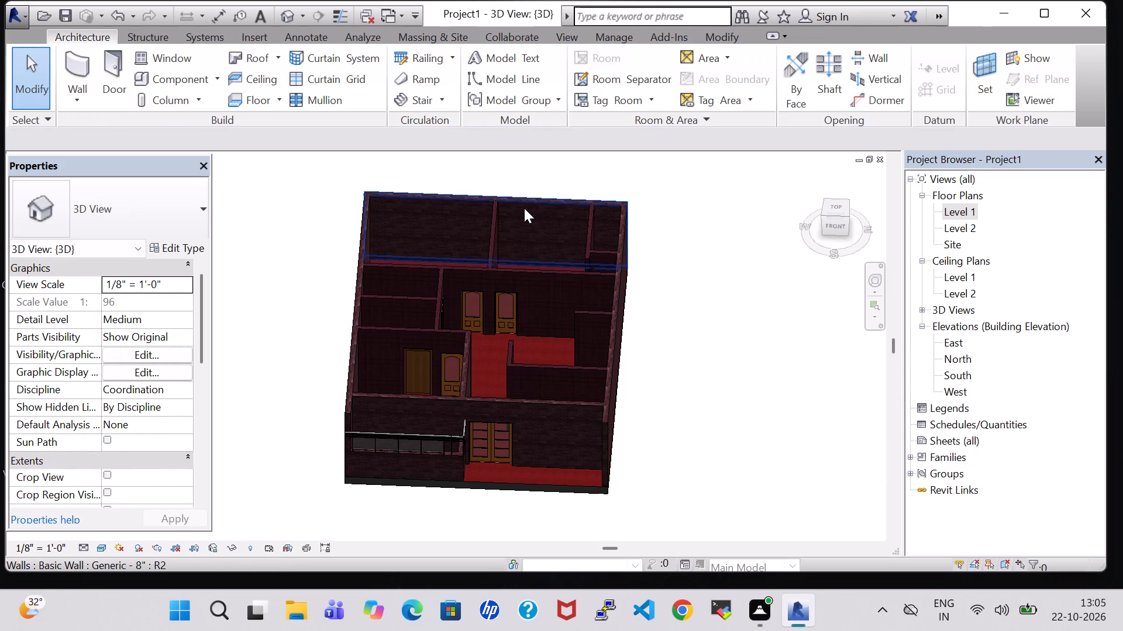
# Return to the Level 1 floor plan and start a new footprint roof moved to Level 2, without saving the project.
pyautogui.doubleClick(973, 213)
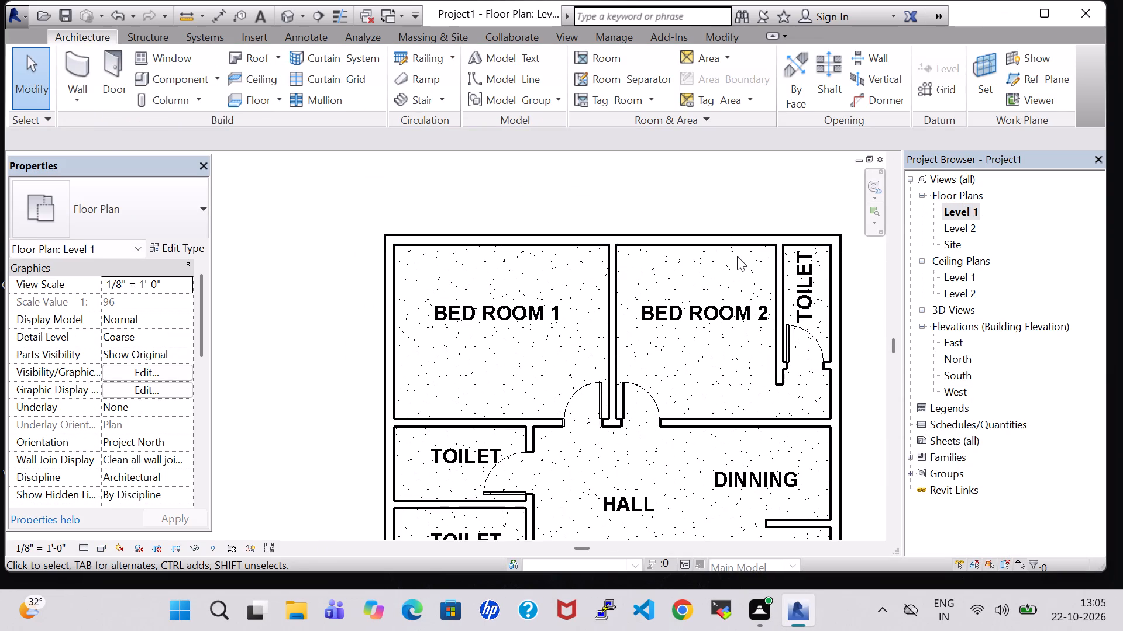
pyautogui.scroll(-2, 673, 269)
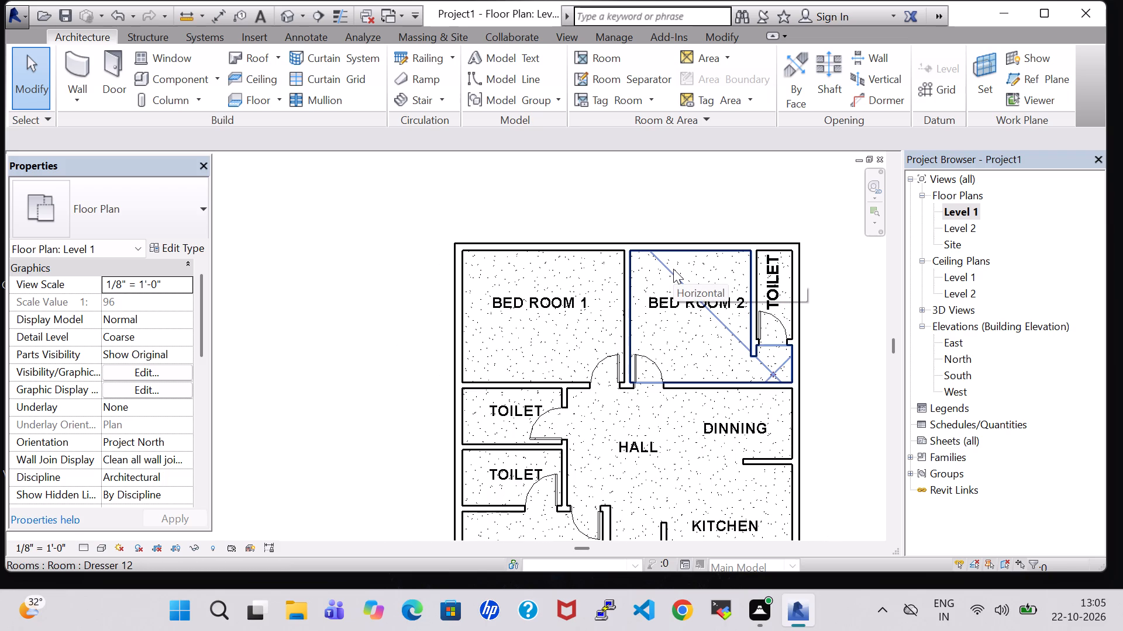
pyautogui.scroll(-2, 673, 269)
pyautogui.moveTo(673, 269); pyautogui.dragTo(663, 265, button='middle')
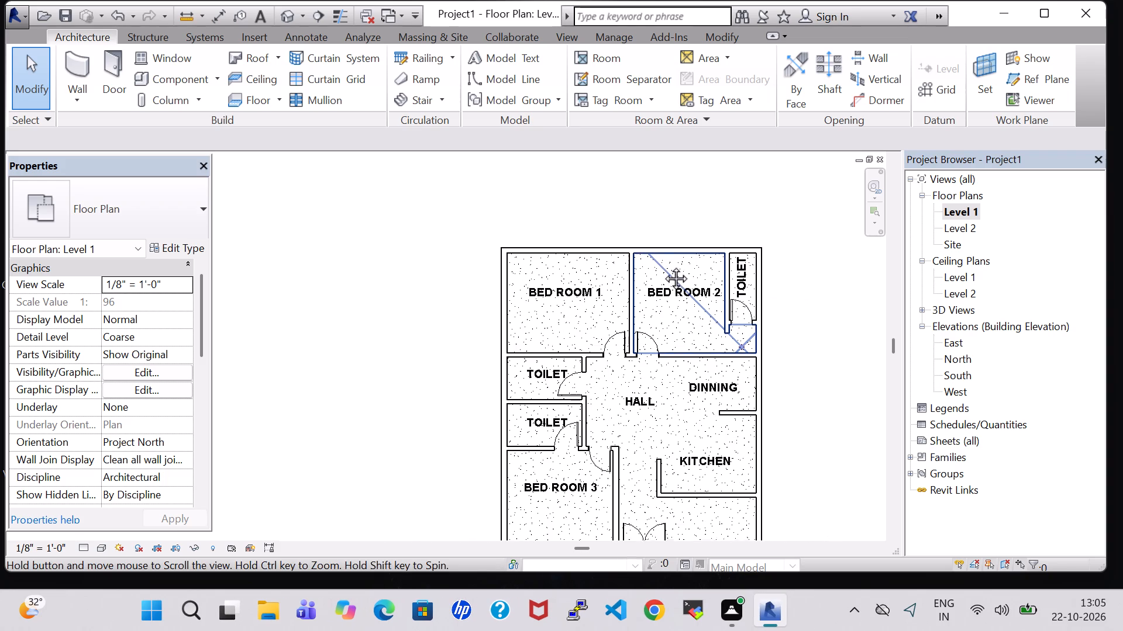
pyautogui.moveTo(663, 265); pyautogui.dragTo(625, 252, button='middle')
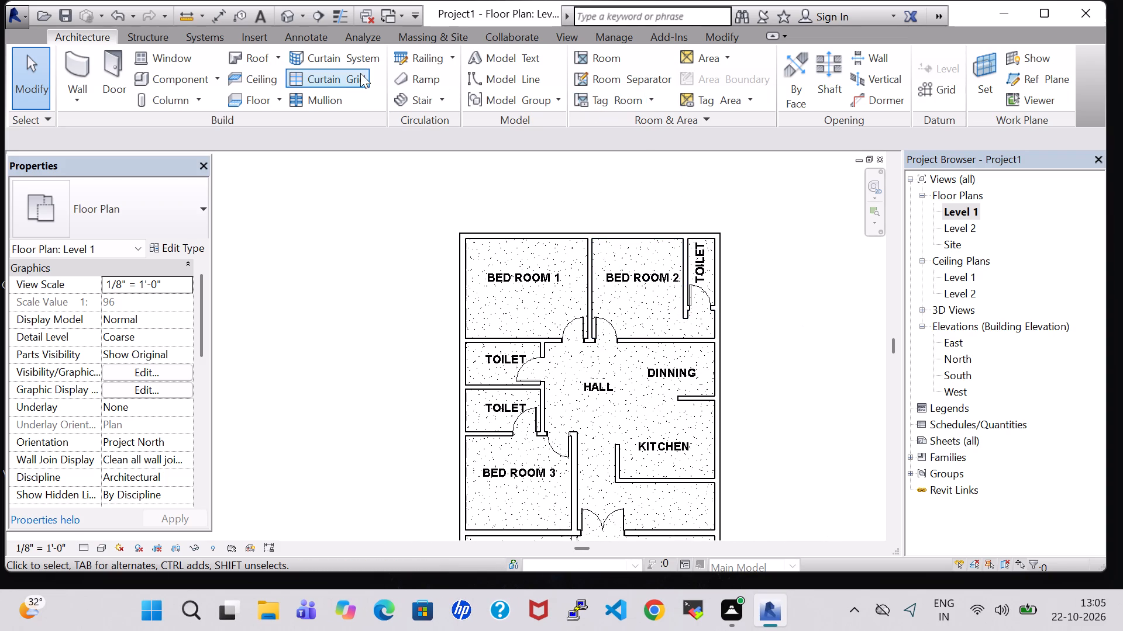
pyautogui.moveTo(771, 375); pyautogui.dragTo(707, 311, button='middle')
pyautogui.click(250, 60)
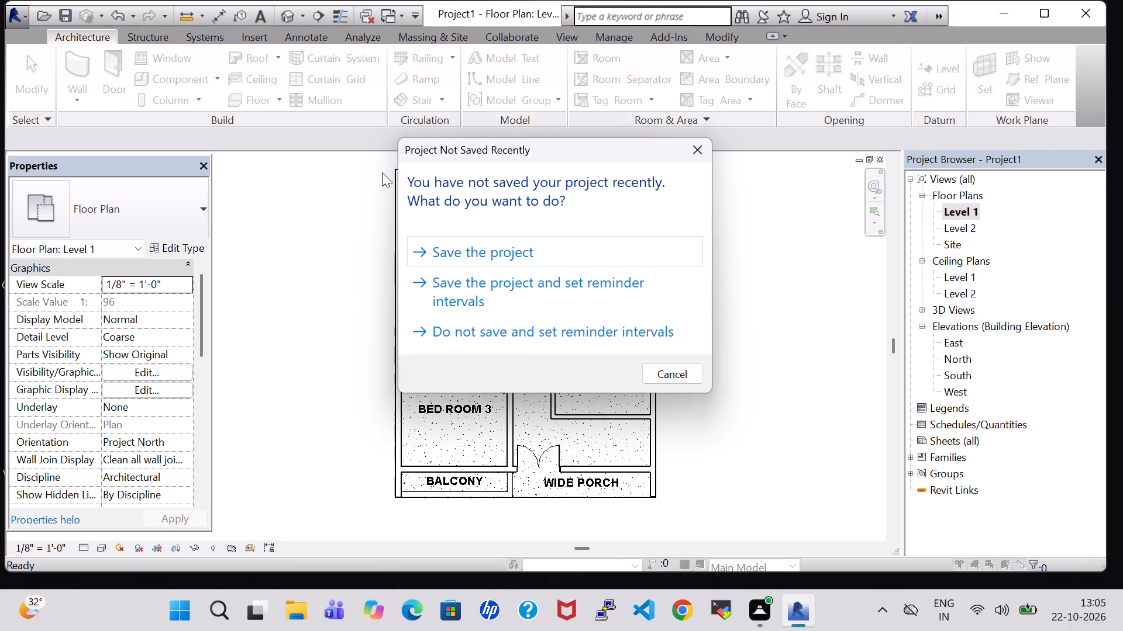
pyautogui.click(704, 155)
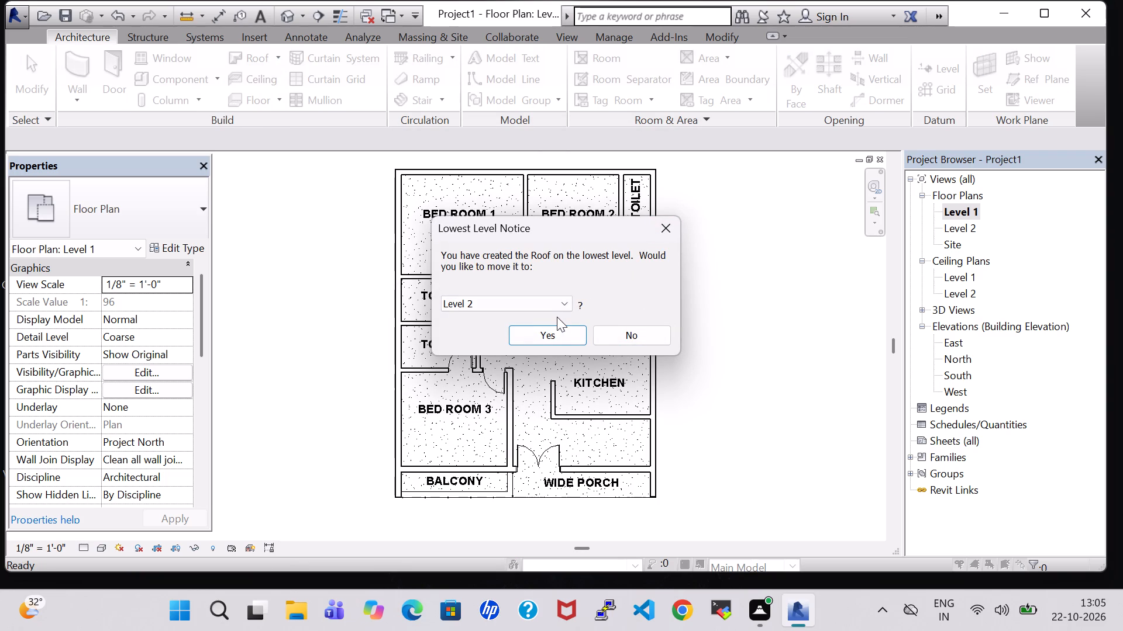
pyautogui.click(552, 338)
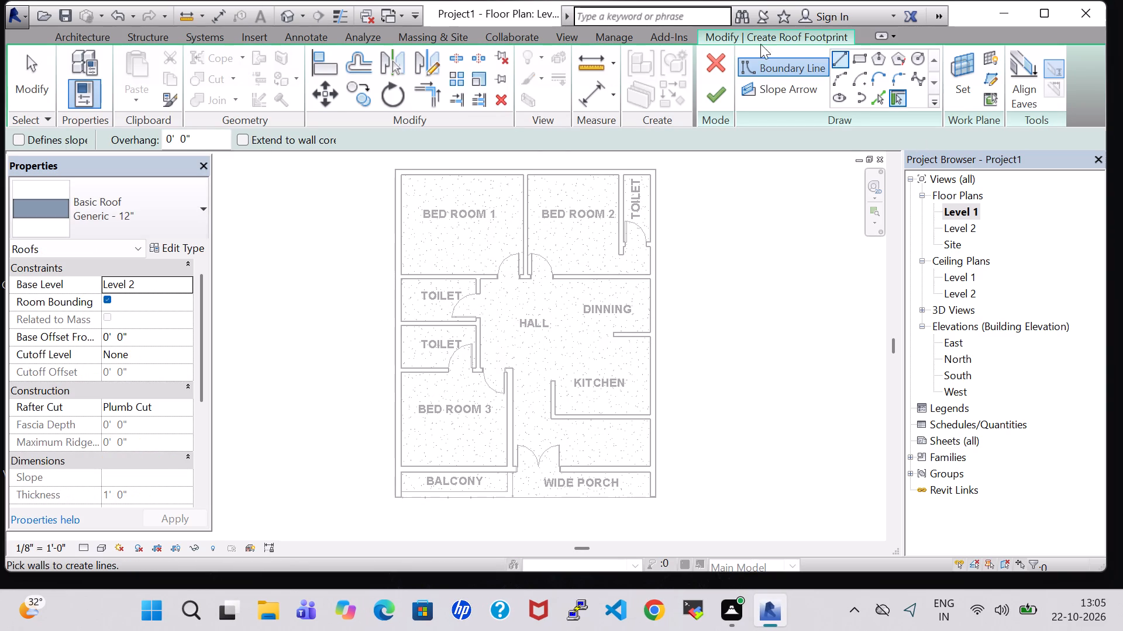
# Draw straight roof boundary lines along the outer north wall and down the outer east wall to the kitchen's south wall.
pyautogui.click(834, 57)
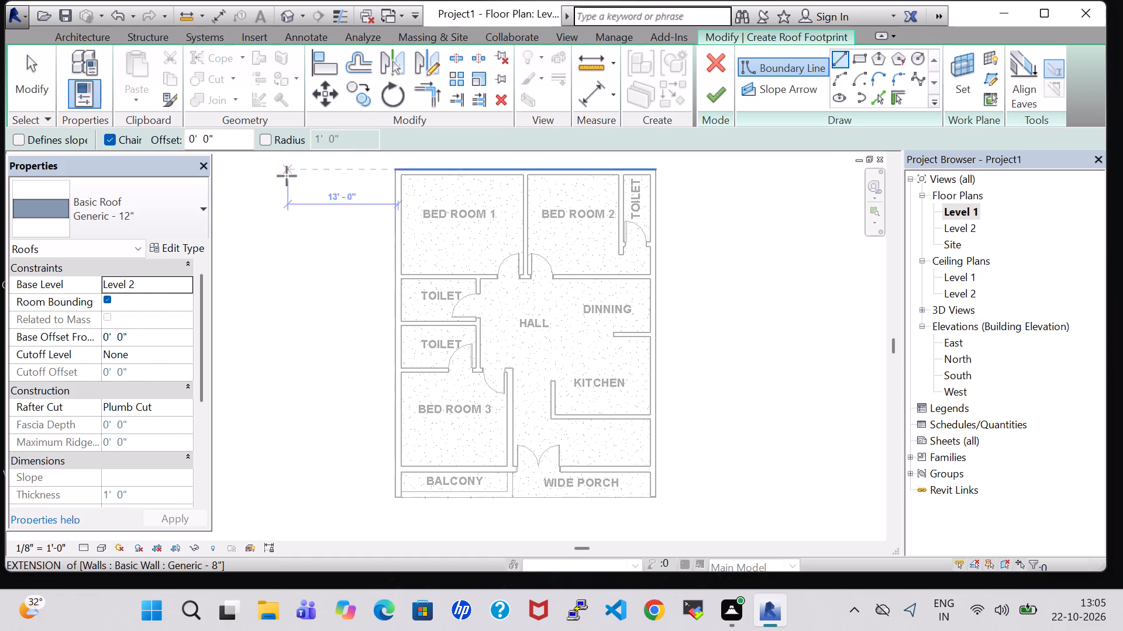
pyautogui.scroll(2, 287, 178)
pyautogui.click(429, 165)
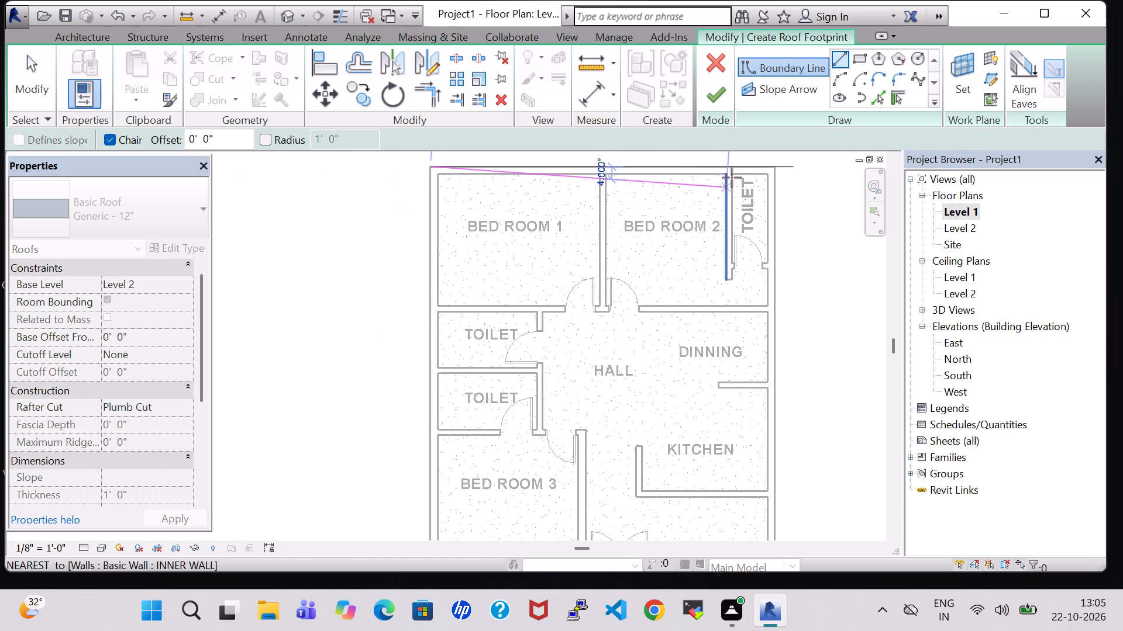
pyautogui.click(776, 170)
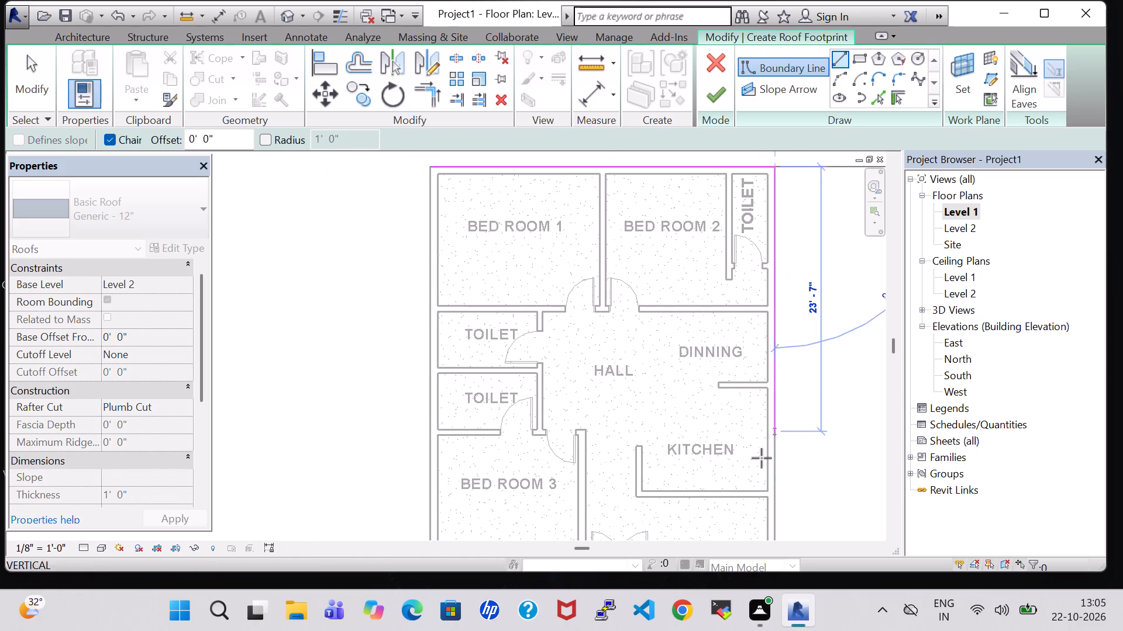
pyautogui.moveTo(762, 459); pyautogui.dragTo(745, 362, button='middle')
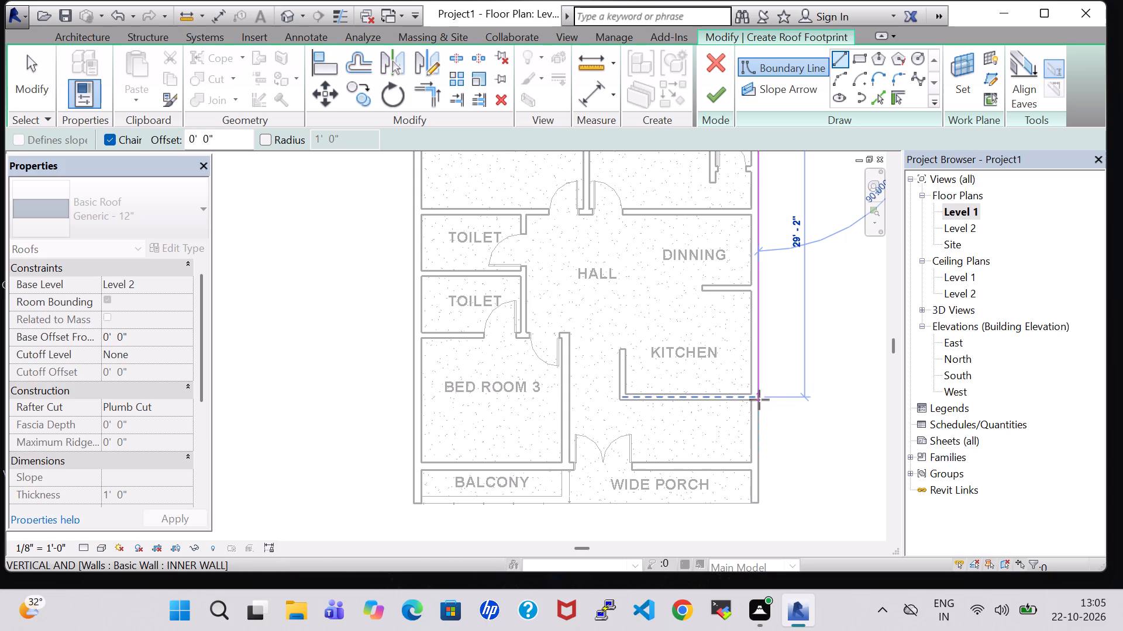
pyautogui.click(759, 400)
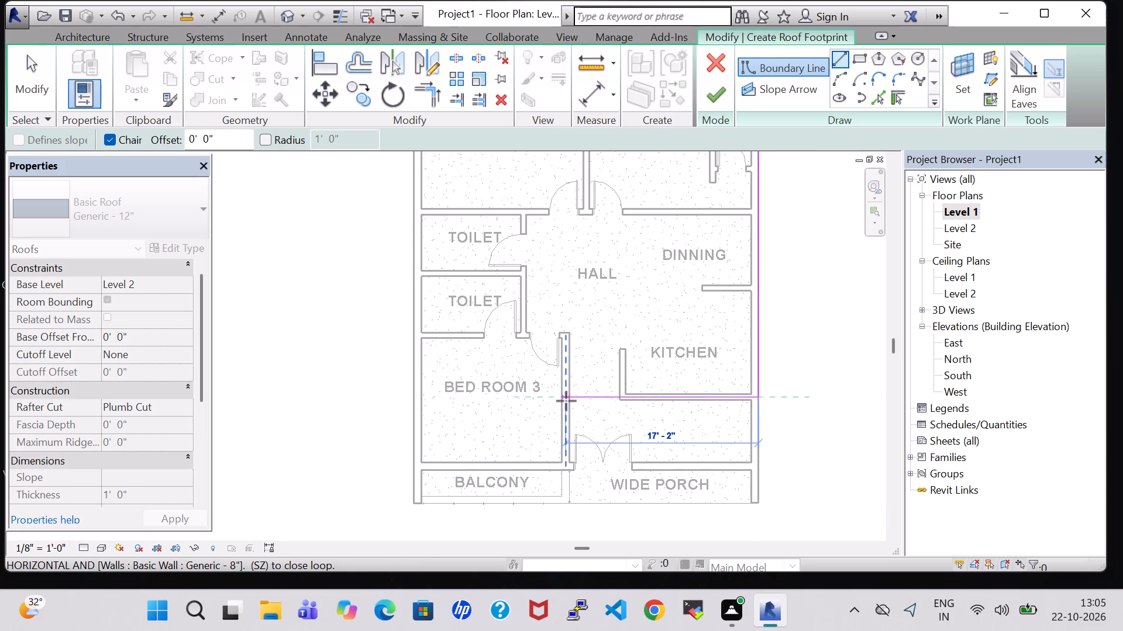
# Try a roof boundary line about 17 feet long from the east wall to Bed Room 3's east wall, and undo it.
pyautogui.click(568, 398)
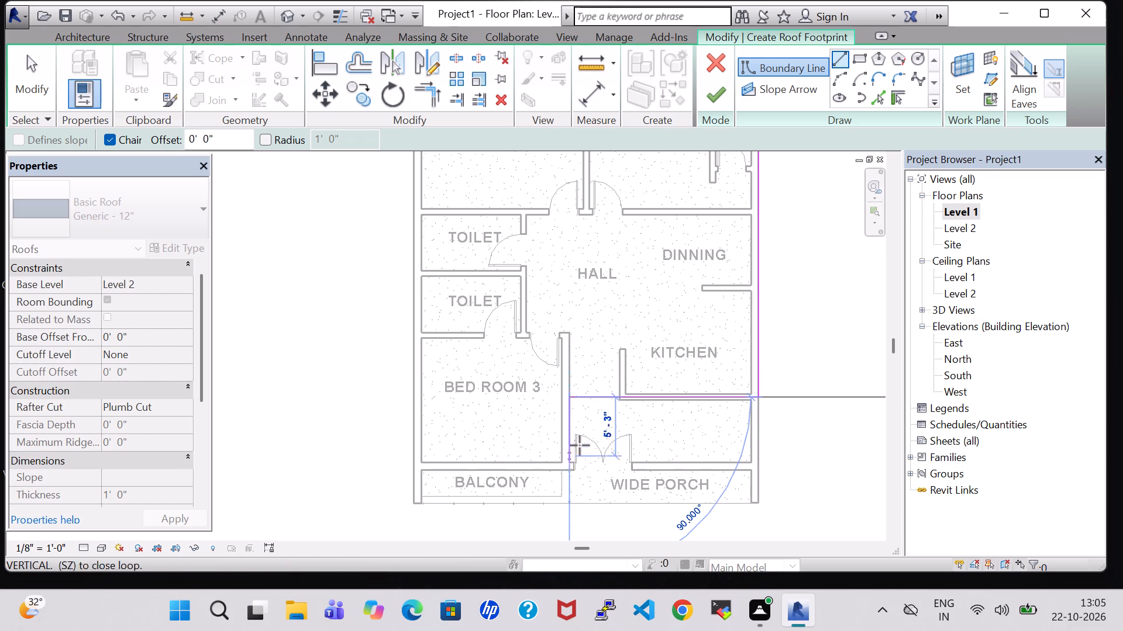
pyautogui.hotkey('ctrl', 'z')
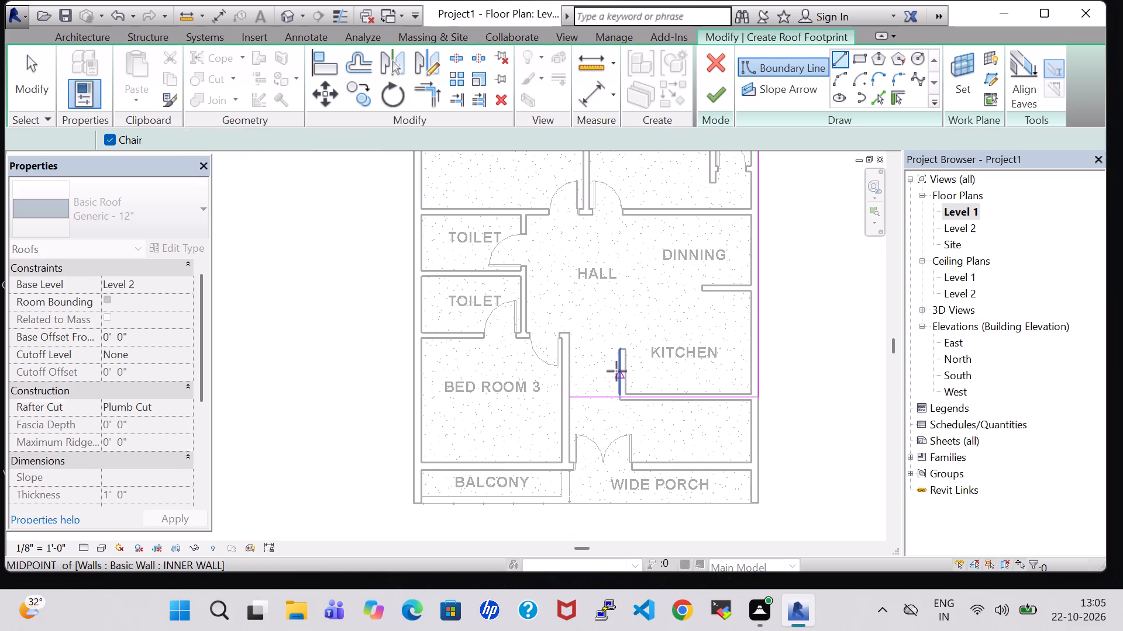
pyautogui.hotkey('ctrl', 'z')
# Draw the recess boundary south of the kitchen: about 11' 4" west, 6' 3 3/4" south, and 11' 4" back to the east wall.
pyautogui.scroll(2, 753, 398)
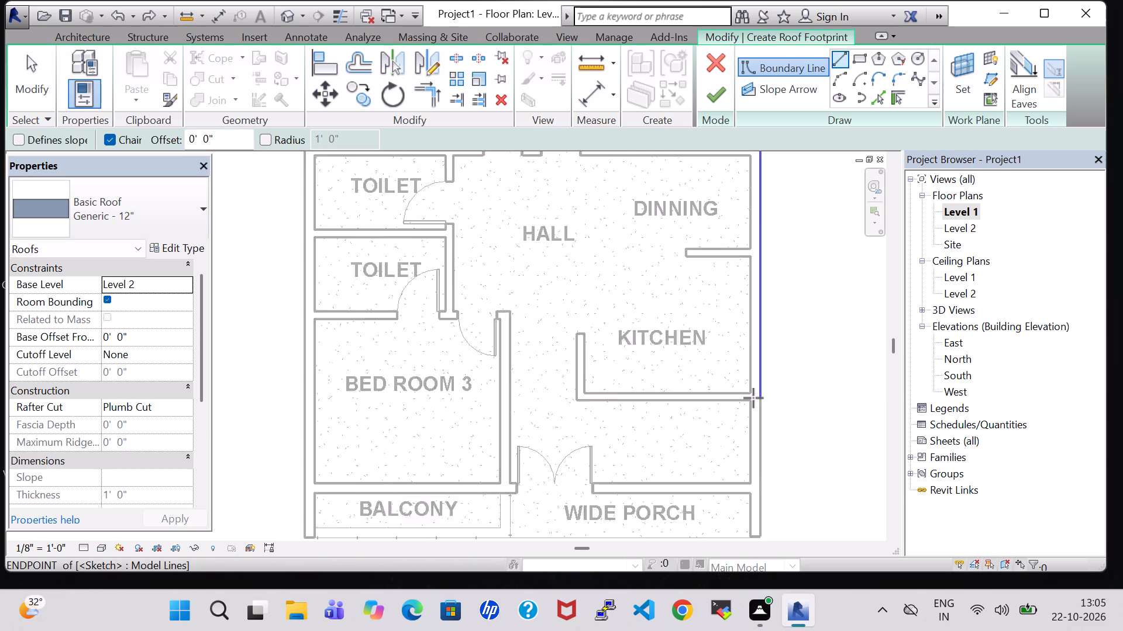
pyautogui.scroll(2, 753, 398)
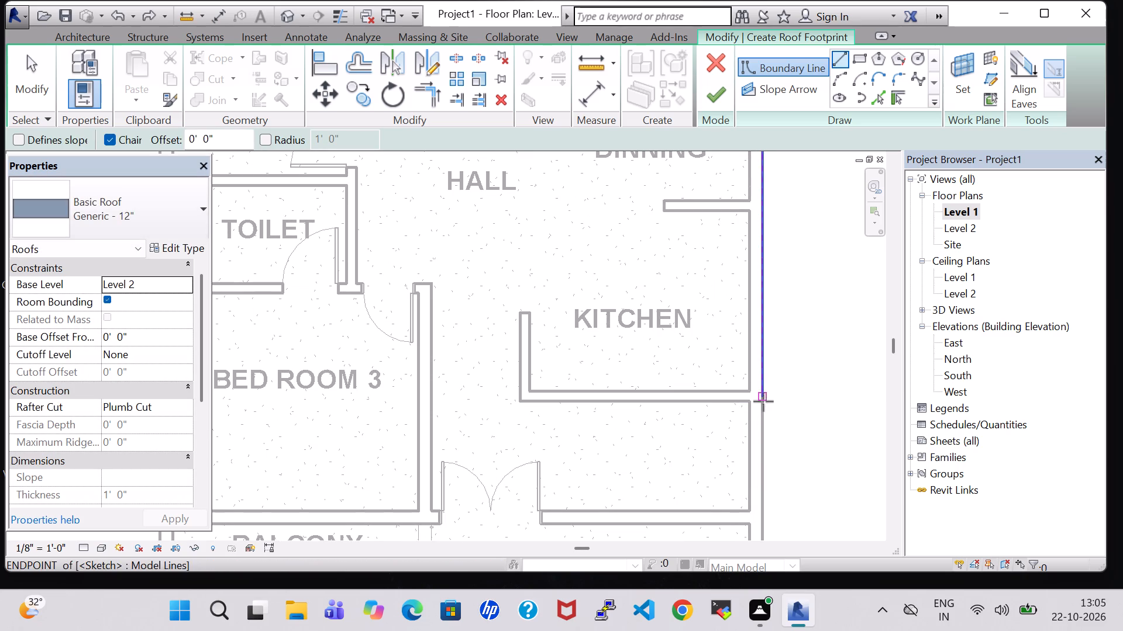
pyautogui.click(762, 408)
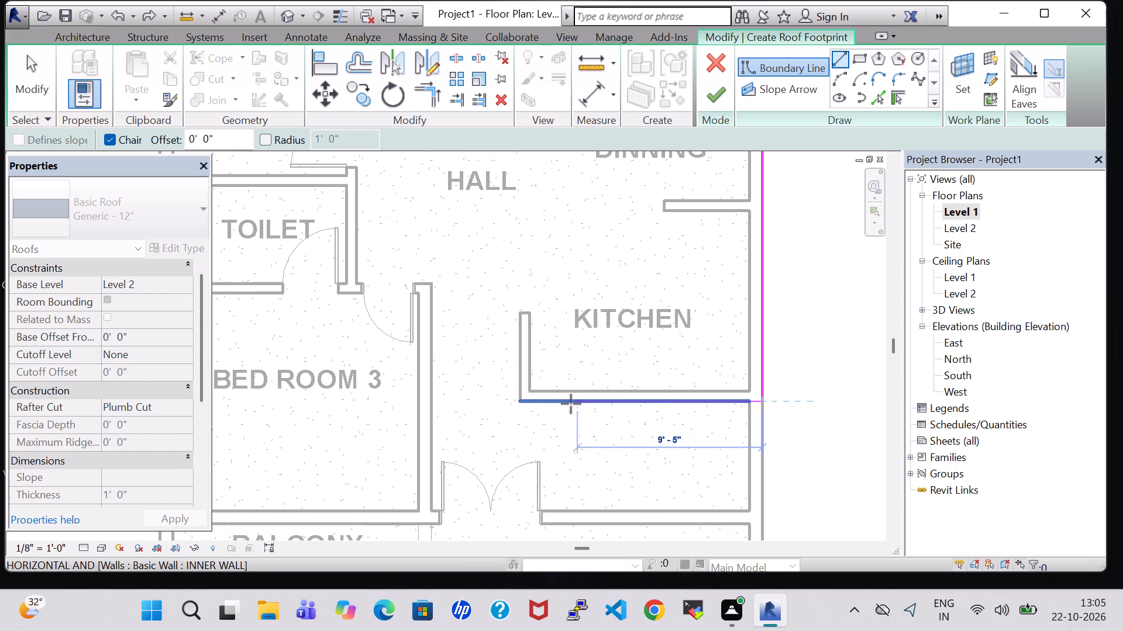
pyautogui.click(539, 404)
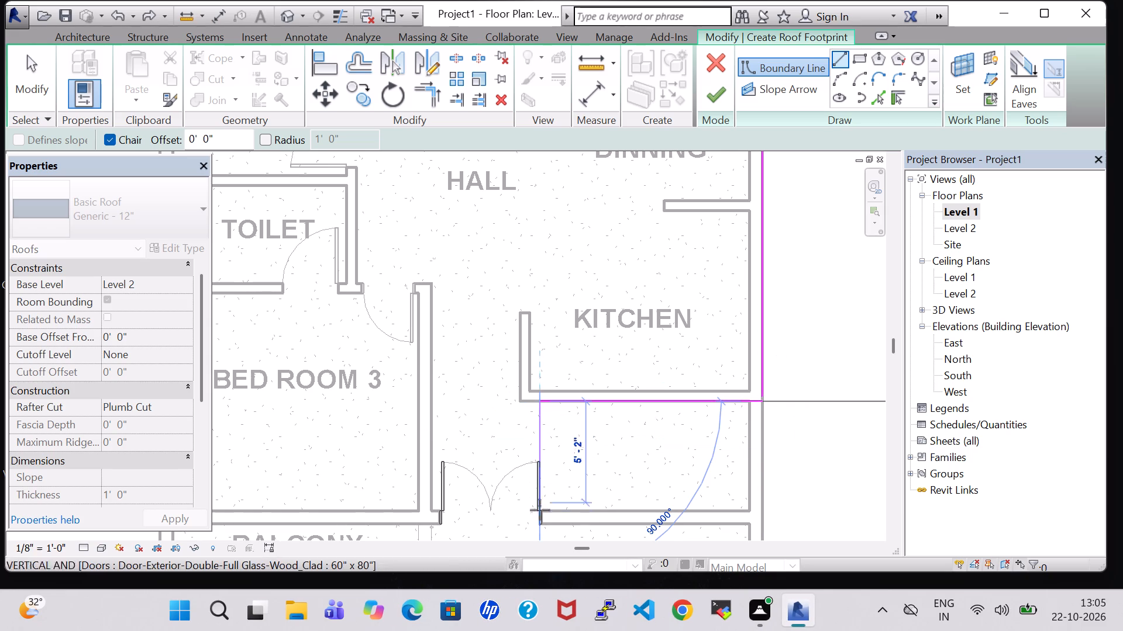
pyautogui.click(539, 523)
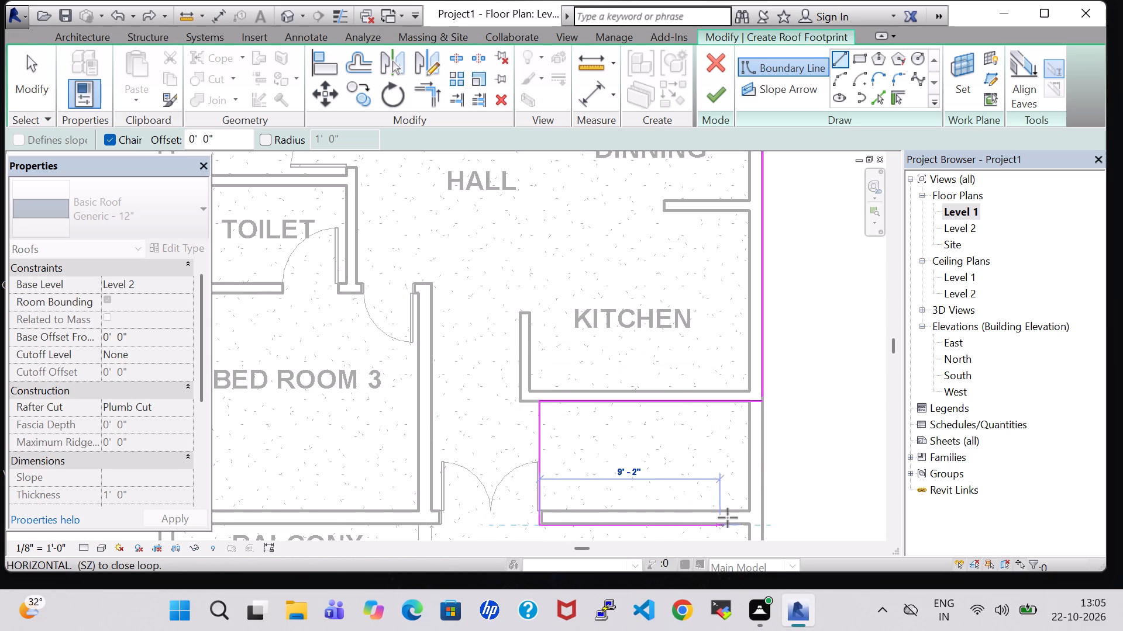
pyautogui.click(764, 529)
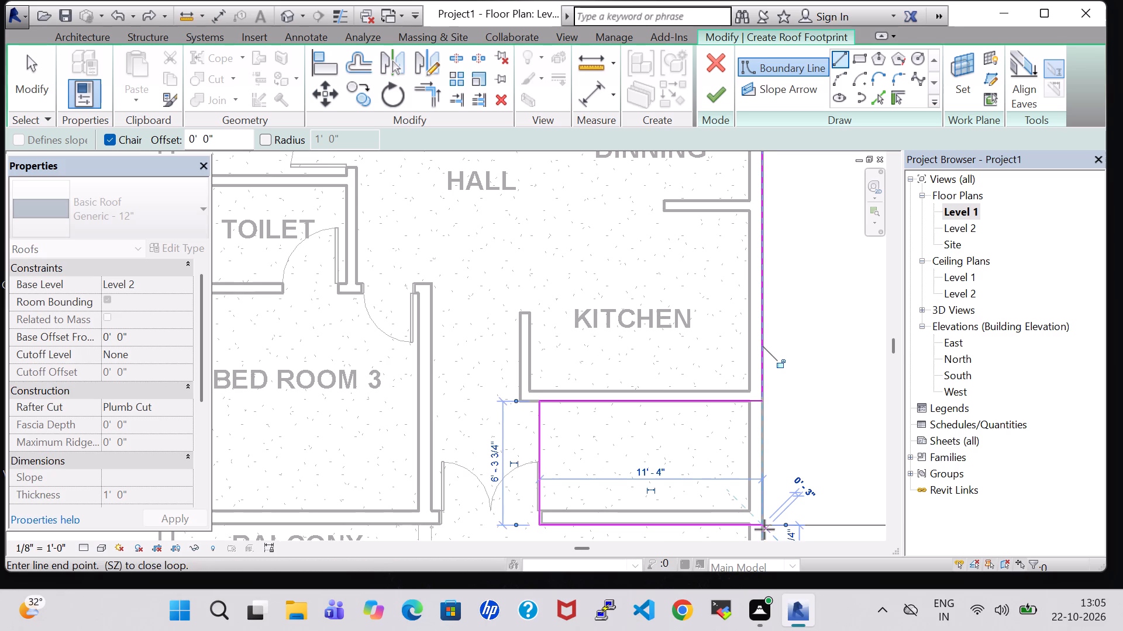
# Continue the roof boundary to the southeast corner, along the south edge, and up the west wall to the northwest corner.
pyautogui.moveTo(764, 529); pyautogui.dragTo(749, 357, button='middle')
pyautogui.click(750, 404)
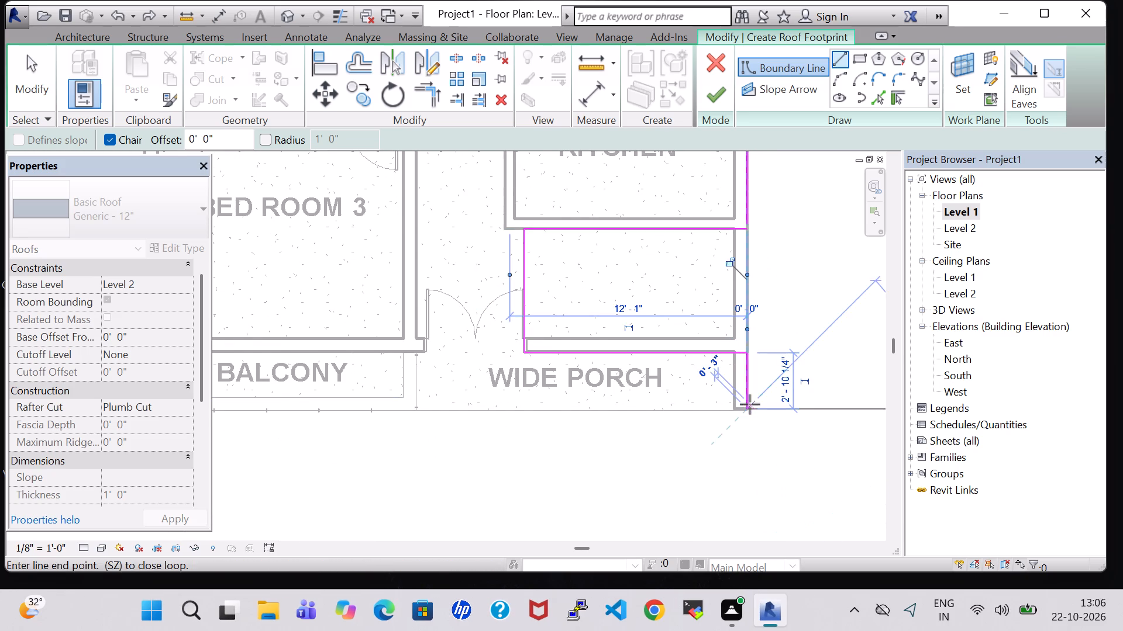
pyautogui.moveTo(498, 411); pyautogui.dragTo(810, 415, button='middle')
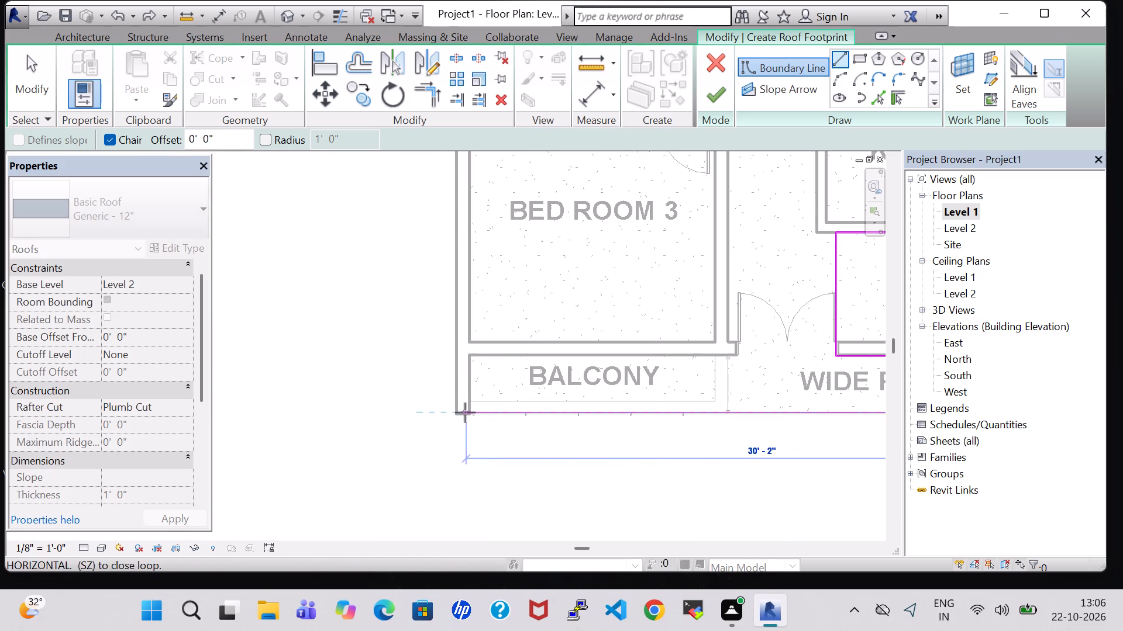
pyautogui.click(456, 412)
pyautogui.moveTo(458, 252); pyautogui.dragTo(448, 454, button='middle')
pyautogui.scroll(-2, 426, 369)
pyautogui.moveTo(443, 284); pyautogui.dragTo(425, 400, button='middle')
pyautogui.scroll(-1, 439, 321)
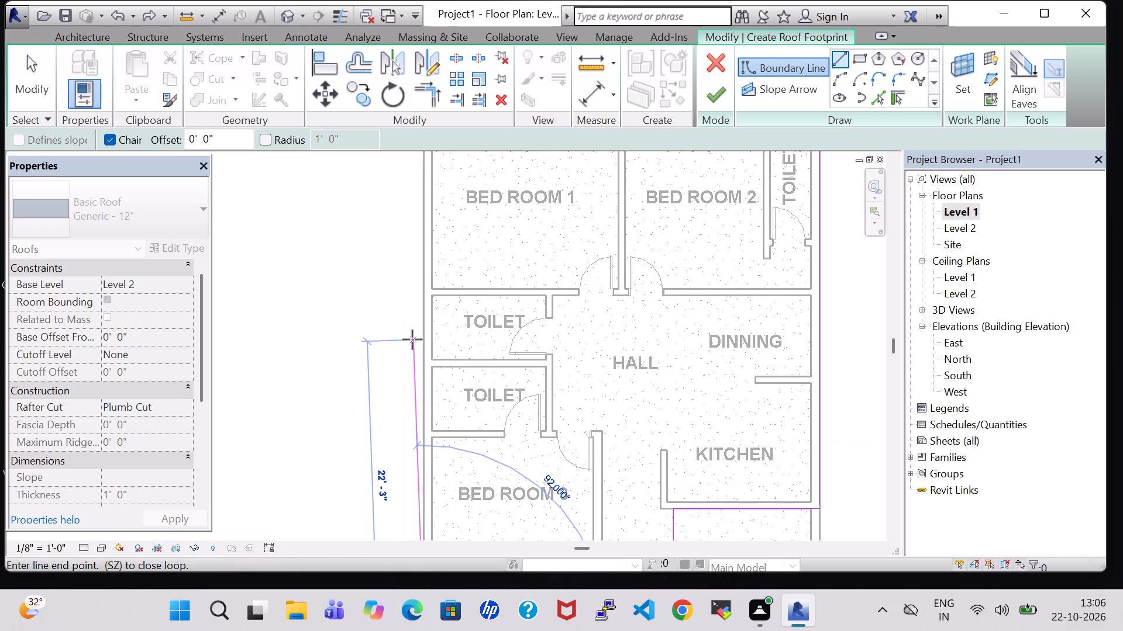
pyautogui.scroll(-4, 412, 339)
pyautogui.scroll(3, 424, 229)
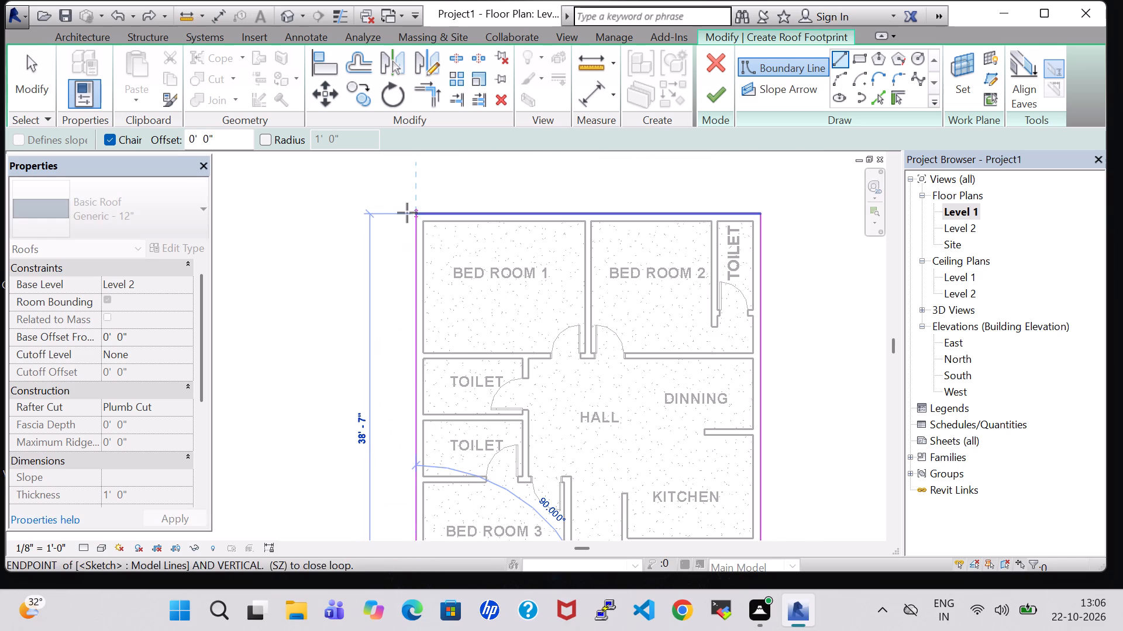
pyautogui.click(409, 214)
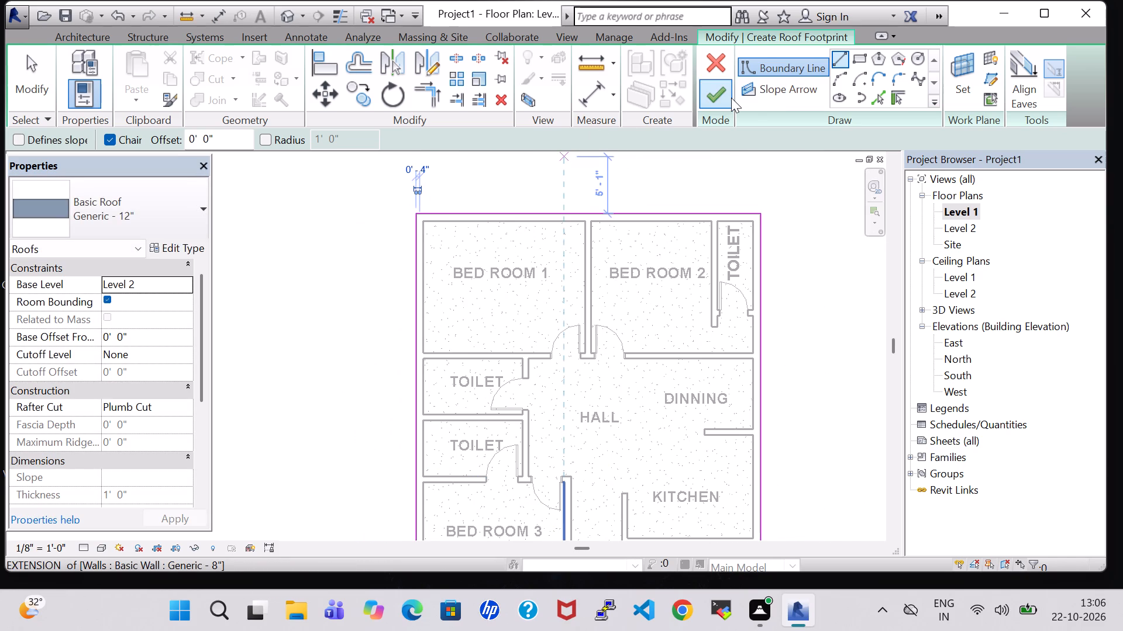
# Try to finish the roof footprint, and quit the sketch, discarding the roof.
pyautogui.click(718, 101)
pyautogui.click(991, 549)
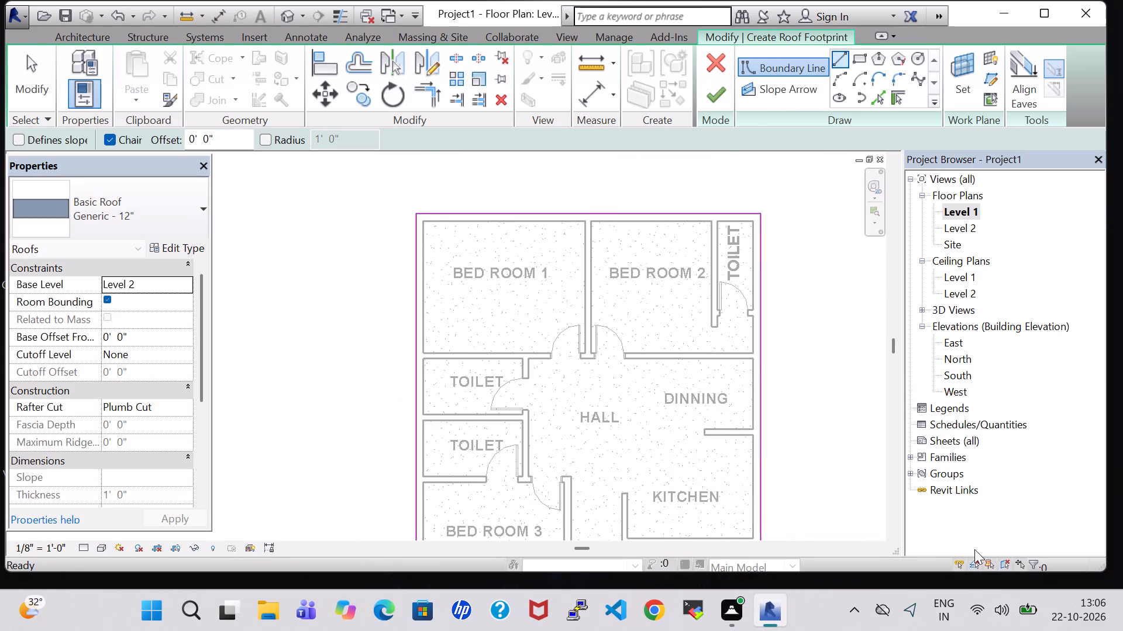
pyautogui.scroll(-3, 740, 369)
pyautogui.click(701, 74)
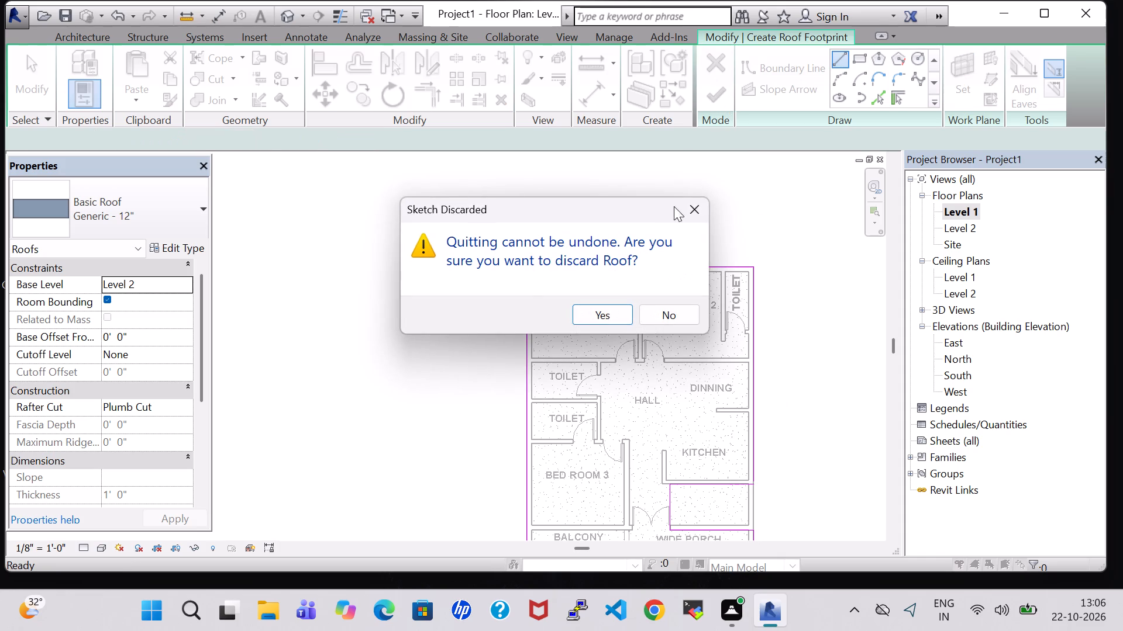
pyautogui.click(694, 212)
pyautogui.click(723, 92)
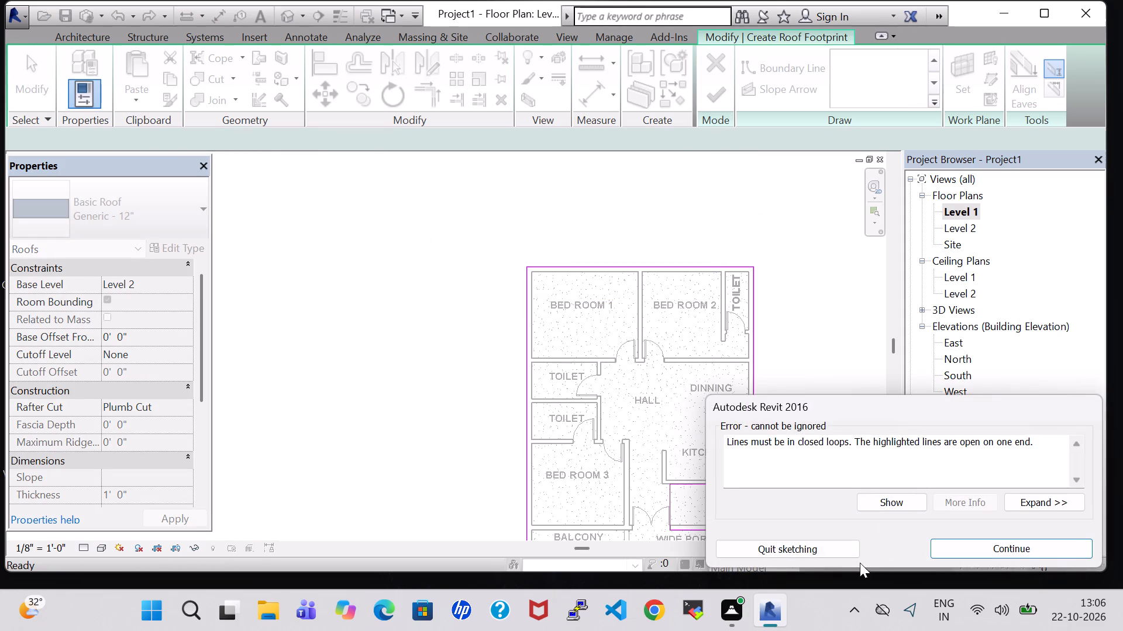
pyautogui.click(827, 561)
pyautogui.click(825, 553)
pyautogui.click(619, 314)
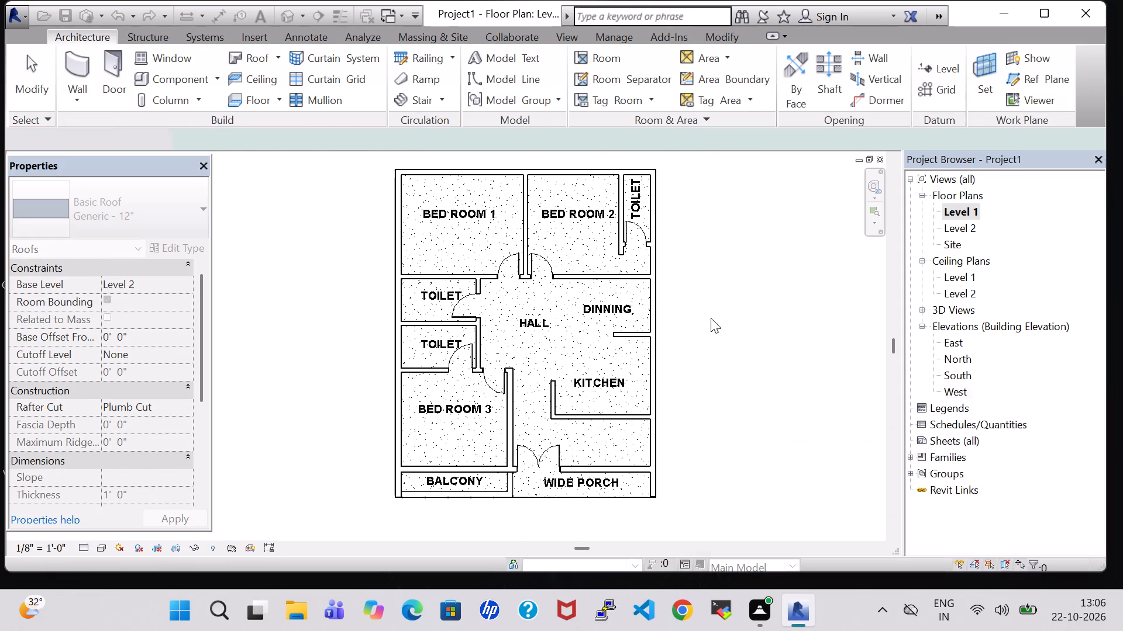
# Start a new footprint roof on Level 2 and draw boundary lines about 39' 0" along the west side and 30' 9" along the south.
pyautogui.moveTo(728, 318); pyautogui.dragTo(719, 338, button='middle')
pyautogui.click(239, 59)
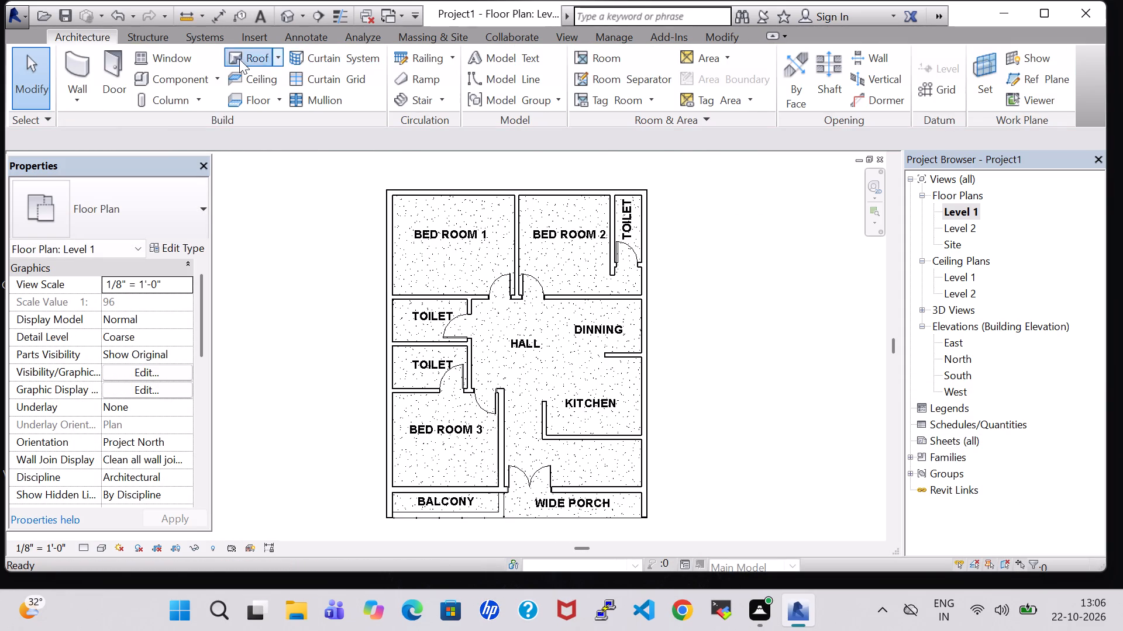
pyautogui.click(561, 334)
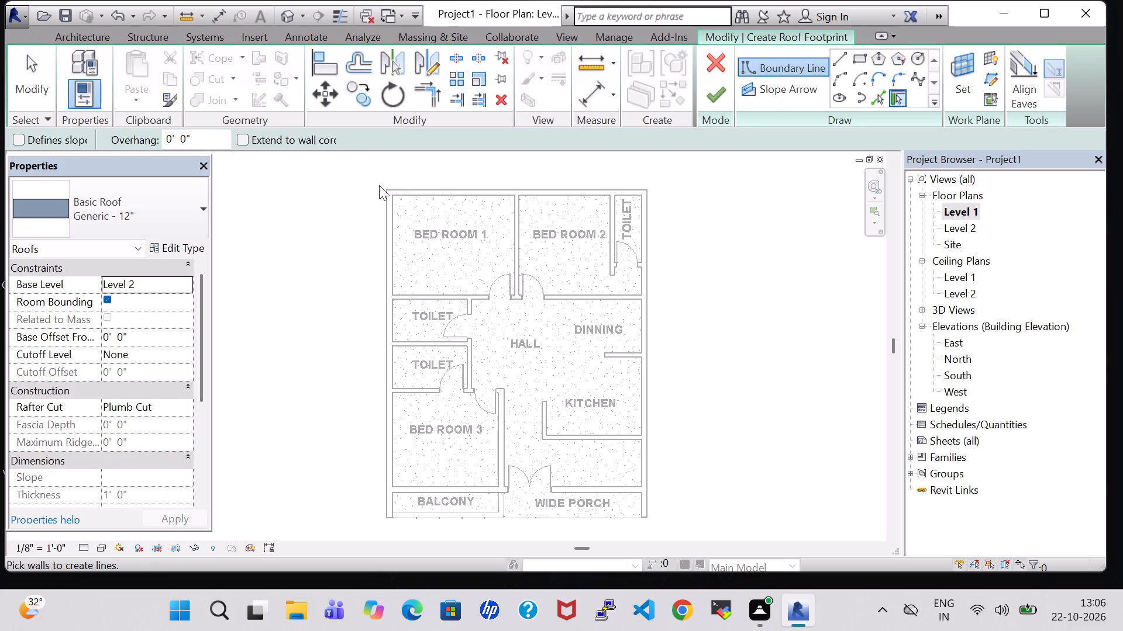
pyautogui.click(846, 62)
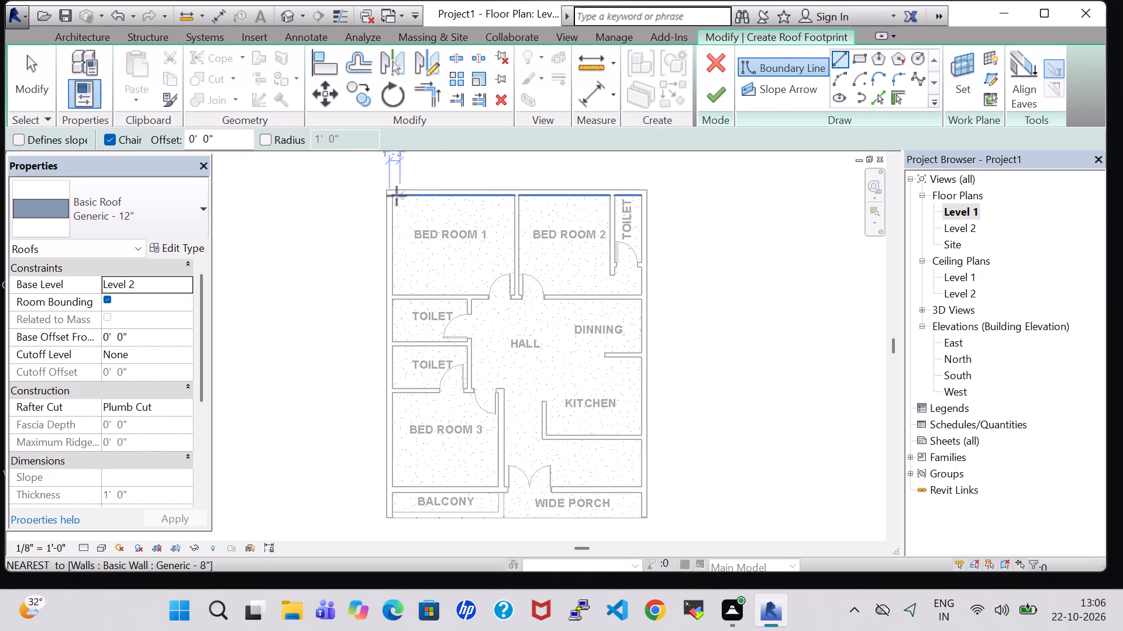
pyautogui.click(381, 191)
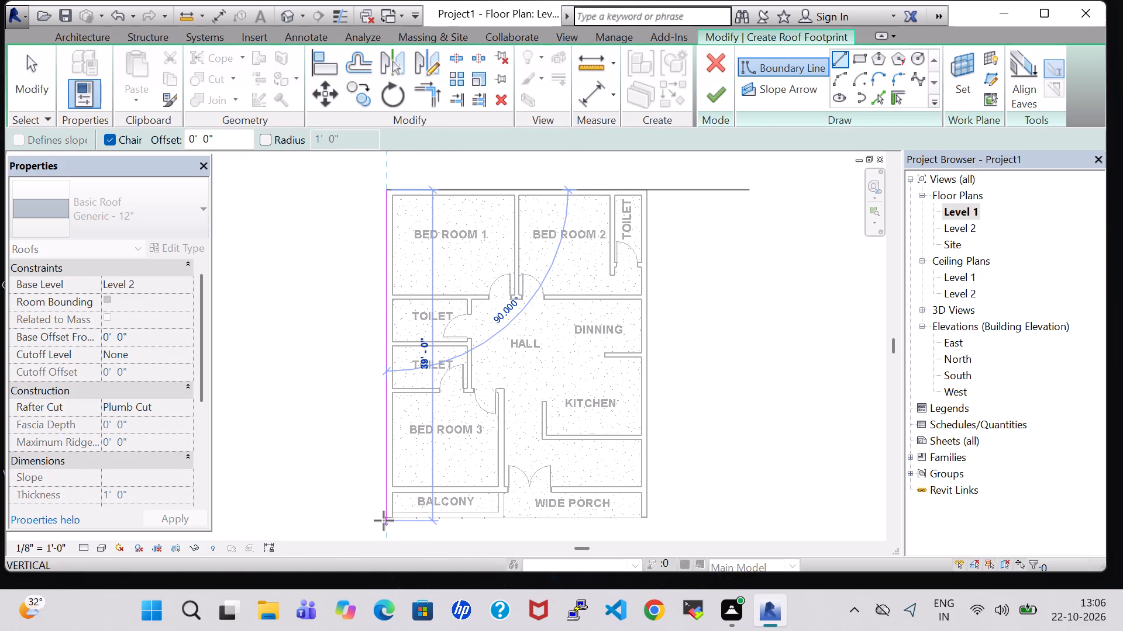
pyautogui.click(384, 521)
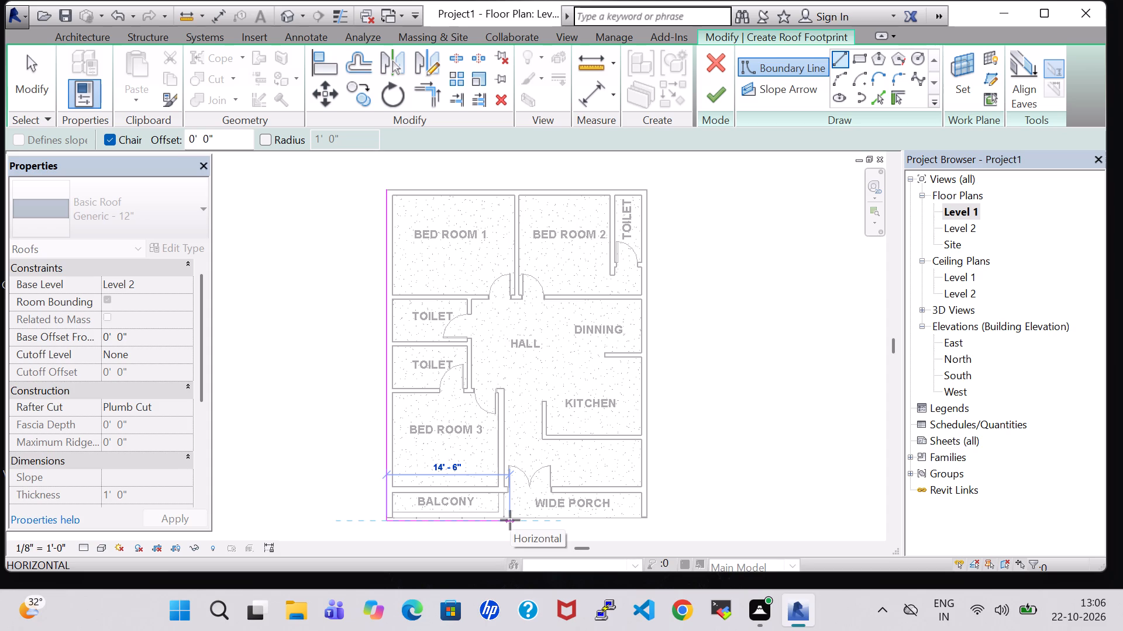
pyautogui.click(648, 515)
# Continue the roof boundary around the recess south of the kitchen, about 11' 1" by 5' 9", and close it along the east and north walls.
pyautogui.click(649, 486)
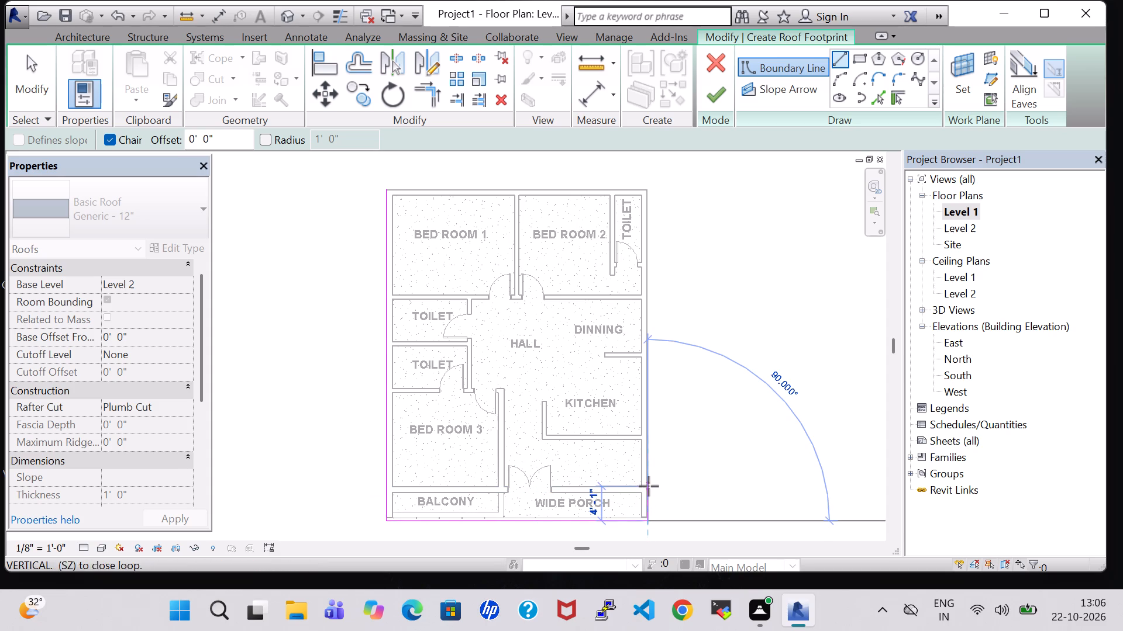
pyautogui.click(553, 488)
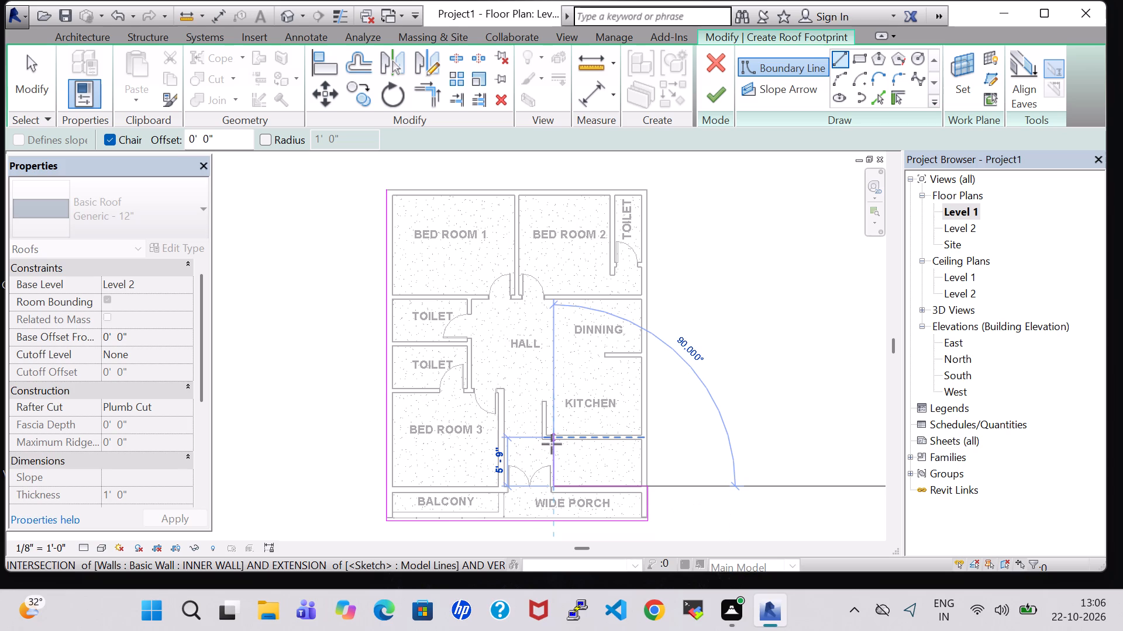
pyautogui.click(552, 444)
pyautogui.click(649, 436)
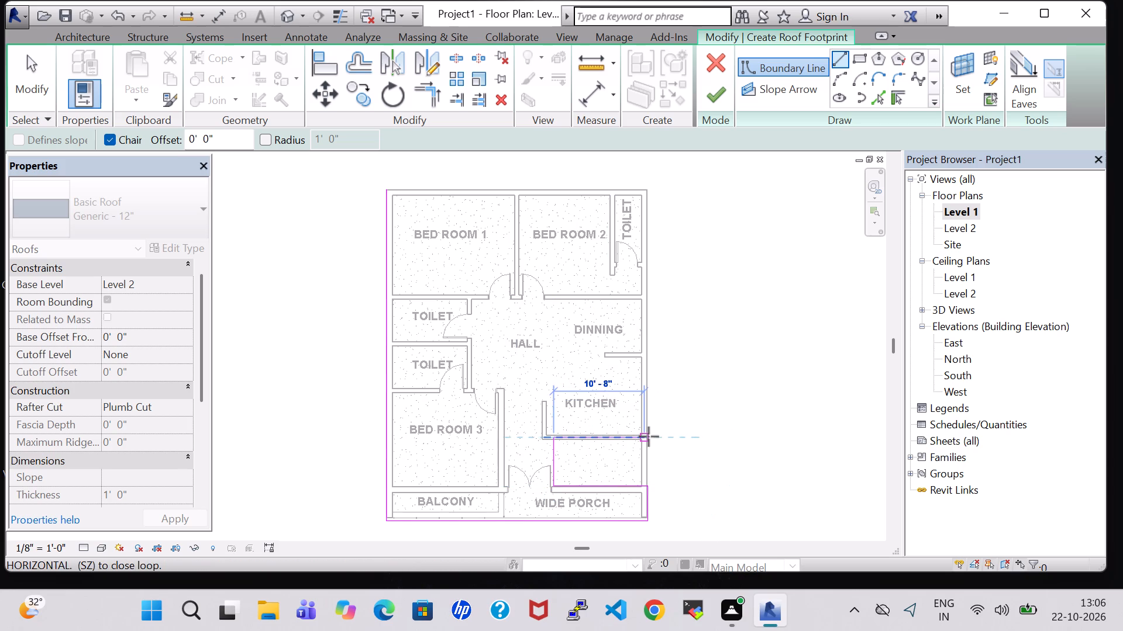
pyautogui.click(646, 192)
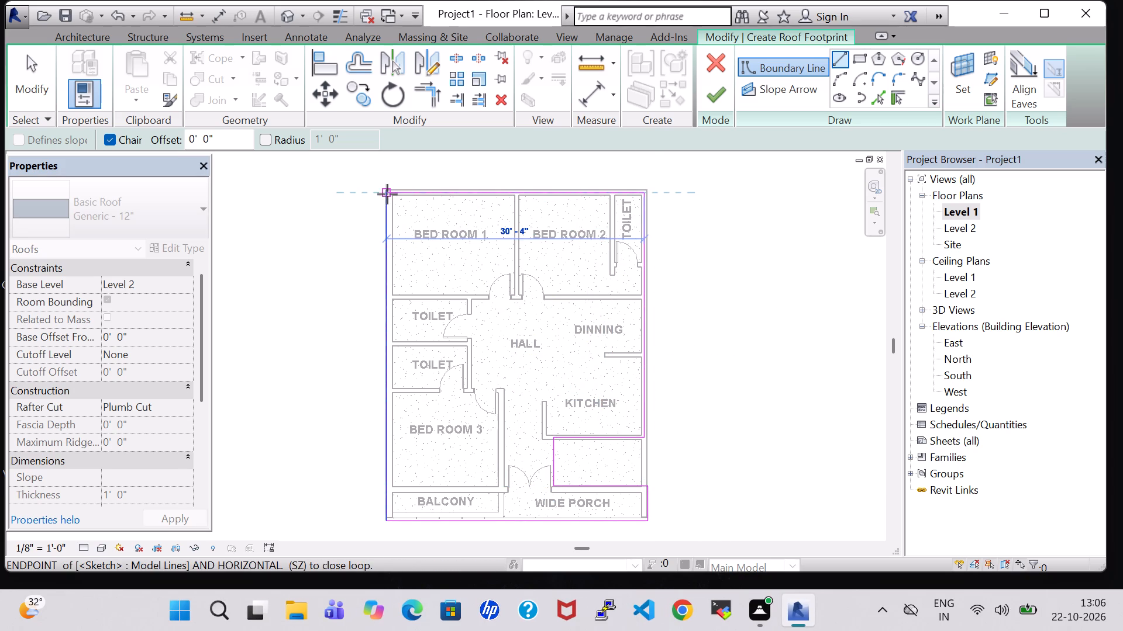
pyautogui.click(387, 194)
# Finish the roof footprint and attach the highlighted walls to the roof.
pyautogui.click(732, 97)
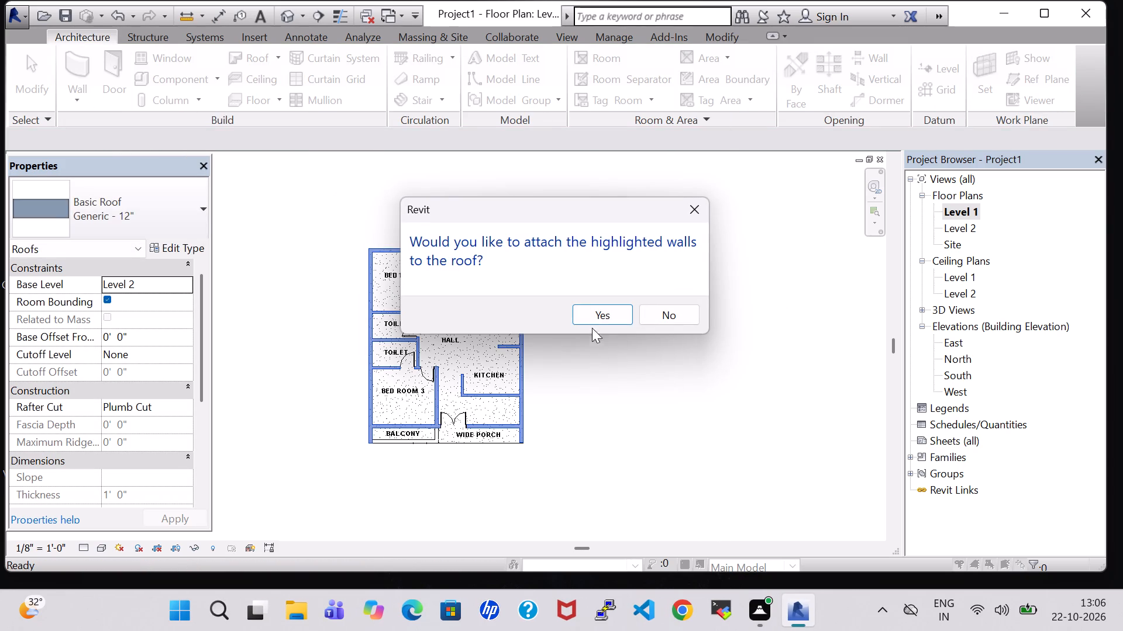
pyautogui.click(592, 314)
# In the 3D view, change the flat Level 2 roof to a different Basic Roof type.
pyautogui.click(292, 19)
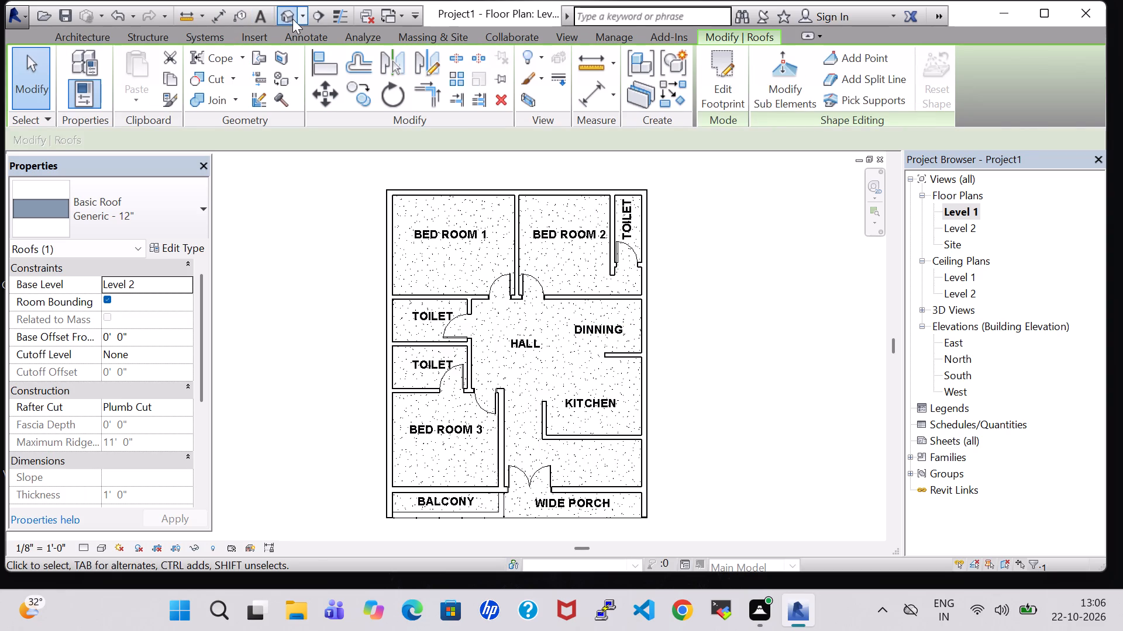
pyautogui.keyDown('shift'); pyautogui.moveTo(662, 380); pyautogui.dragTo(550, 319, button='middle'); pyautogui.keyUp('shift')
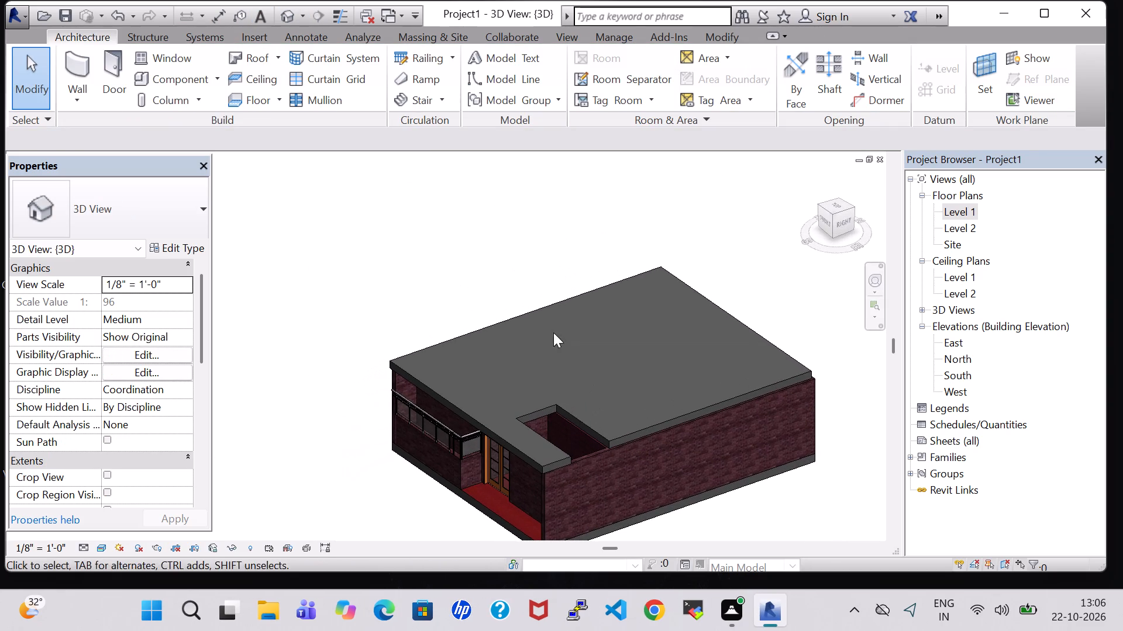
pyautogui.click(624, 429)
pyautogui.click(170, 229)
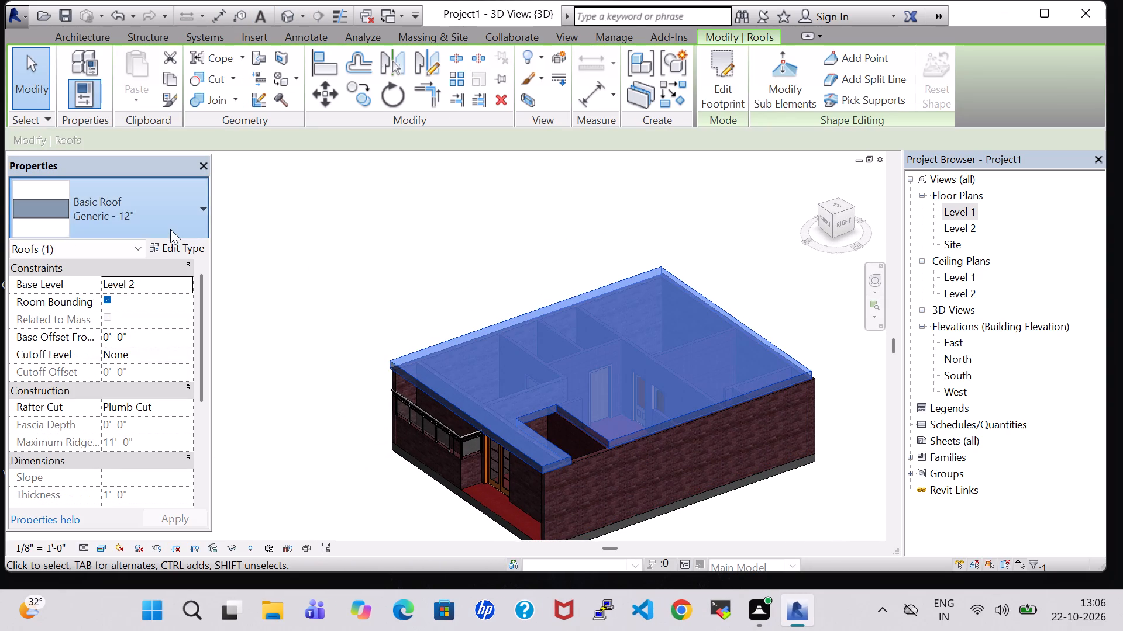
pyautogui.click(111, 386)
pyautogui.click(321, 258)
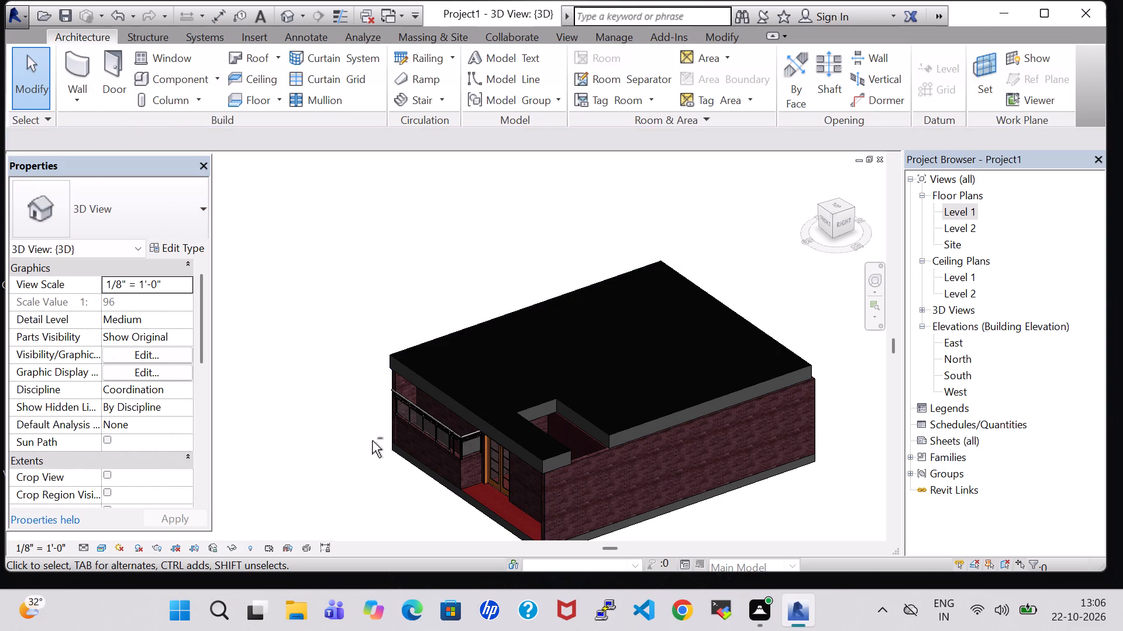
# Examine the building and its roof from the front and both sides in 3D.
pyautogui.keyDown('shift'); pyautogui.moveTo(372, 441); pyautogui.dragTo(521, 397, button='middle'); pyautogui.keyUp('shift')
pyautogui.keyDown('shift'); pyautogui.middleClick(528, 386); pyautogui.keyUp('shift')
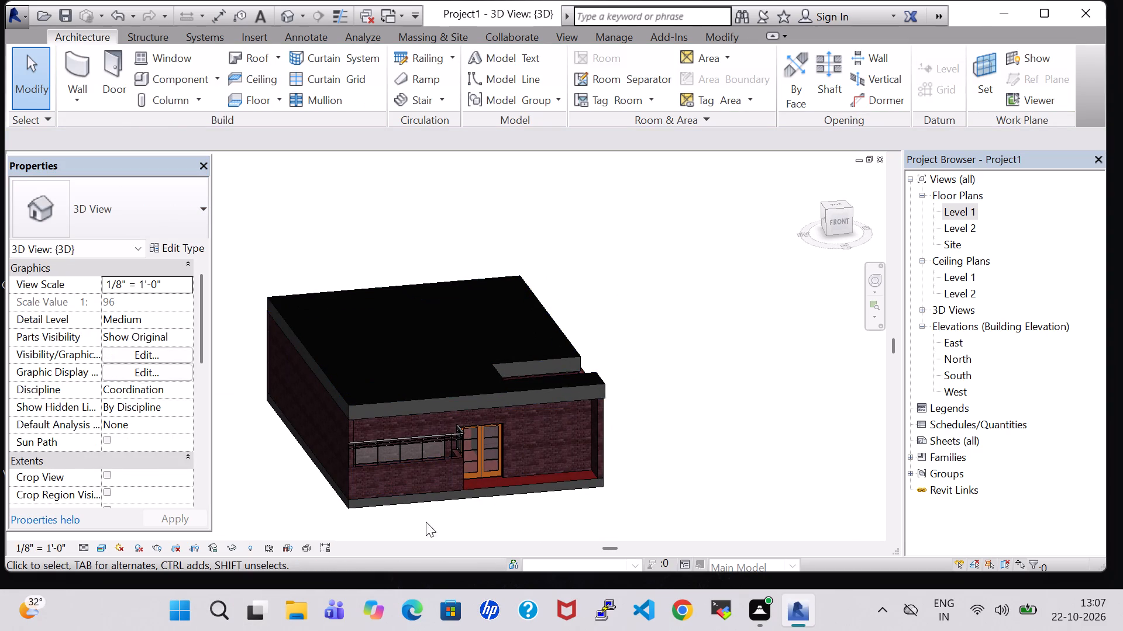
pyautogui.keyDown('shift'); pyautogui.moveTo(428, 526); pyautogui.dragTo(572, 469, button='middle'); pyautogui.keyUp('shift')
pyautogui.keyDown('shift'); pyautogui.moveTo(573, 471); pyautogui.dragTo(576, 495, button='middle'); pyautogui.keyUp('shift')
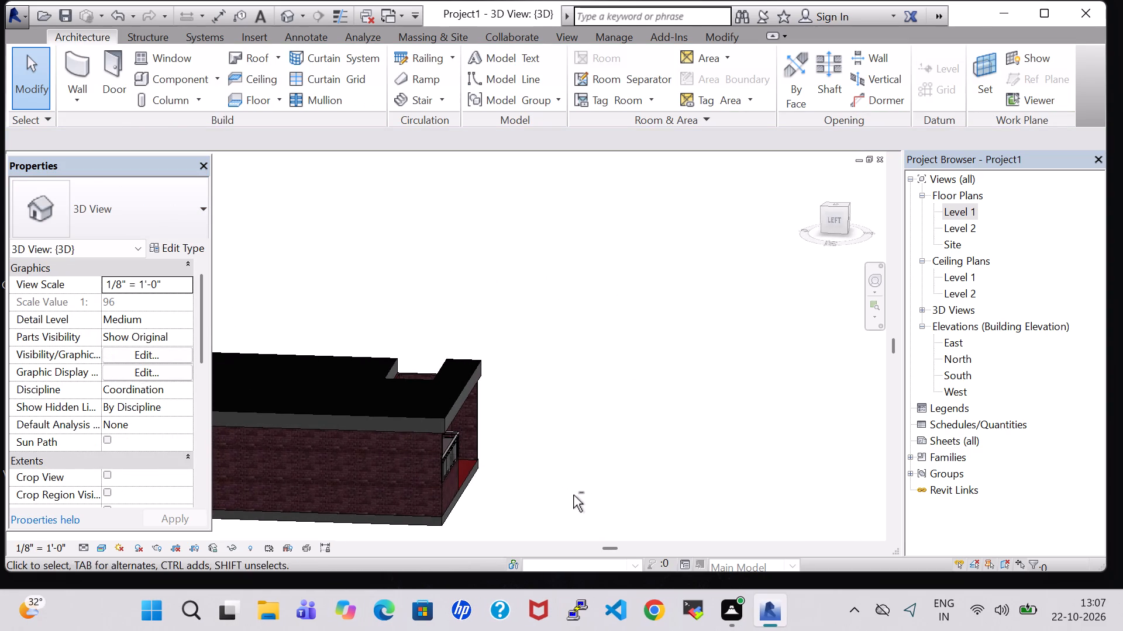
pyautogui.keyDown('shift'); pyautogui.moveTo(569, 496); pyautogui.dragTo(469, 509, button='middle'); pyautogui.keyUp('shift')
pyautogui.keyDown('shift'); pyautogui.moveTo(455, 511); pyautogui.dragTo(416, 520, button='middle'); pyautogui.keyUp('shift')
pyautogui.keyDown('shift'); pyautogui.moveTo(708, 394); pyautogui.dragTo(602, 427, button='middle'); pyautogui.keyUp('shift')
pyautogui.keyDown('shift'); pyautogui.moveTo(600, 427); pyautogui.dragTo(558, 439, button='middle'); pyautogui.keyUp('shift')
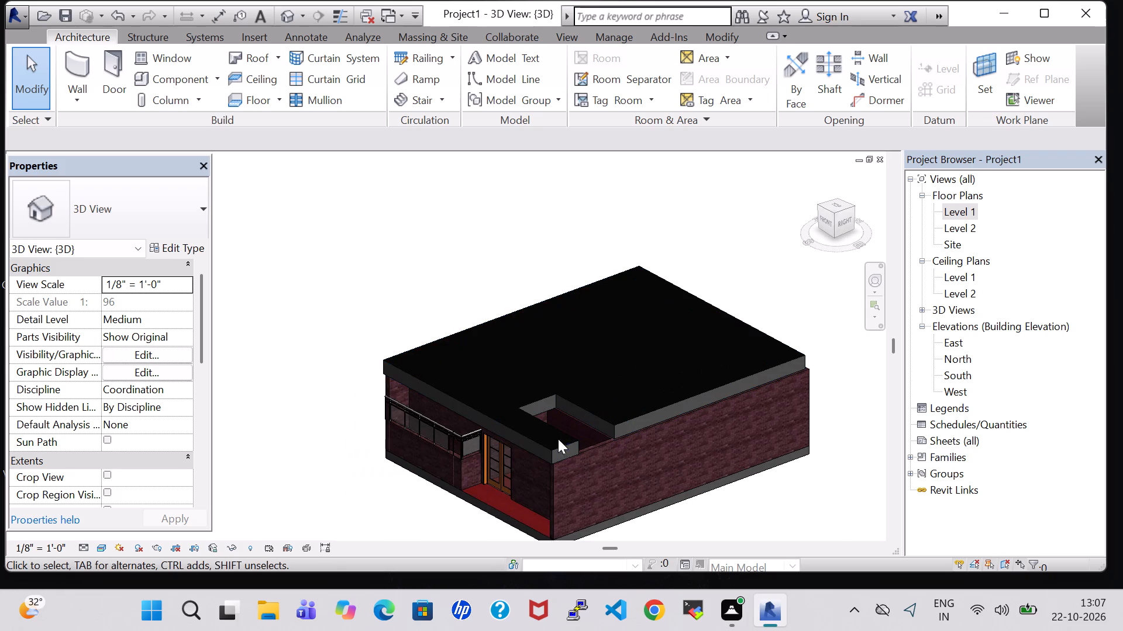
# On the Level 1 floor plan, split the east exterior wall at the south face of the kitchen's south wall.
pyautogui.doubleClick(964, 214)
pyautogui.scroll(-2, 749, 277)
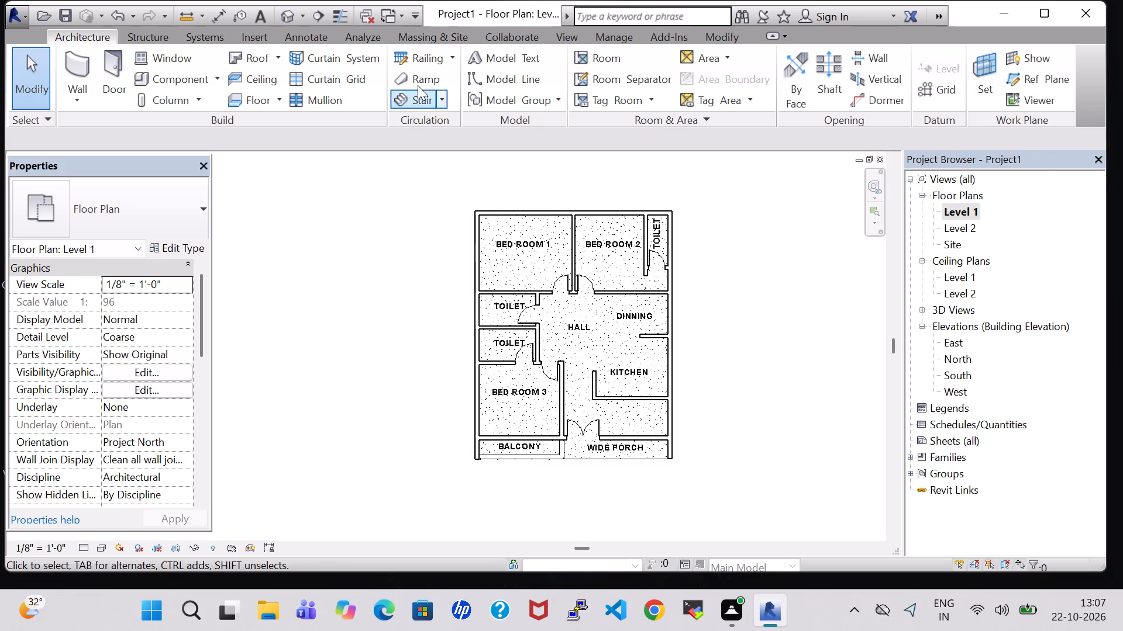
pyautogui.click(714, 34)
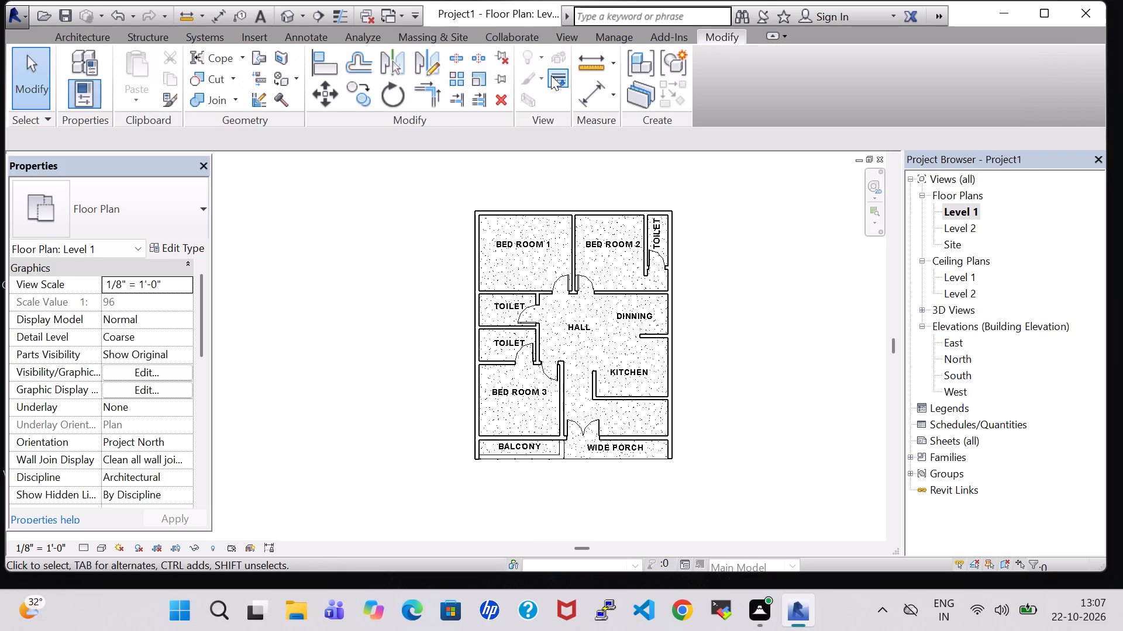
pyautogui.click(464, 59)
pyautogui.scroll(5, 669, 409)
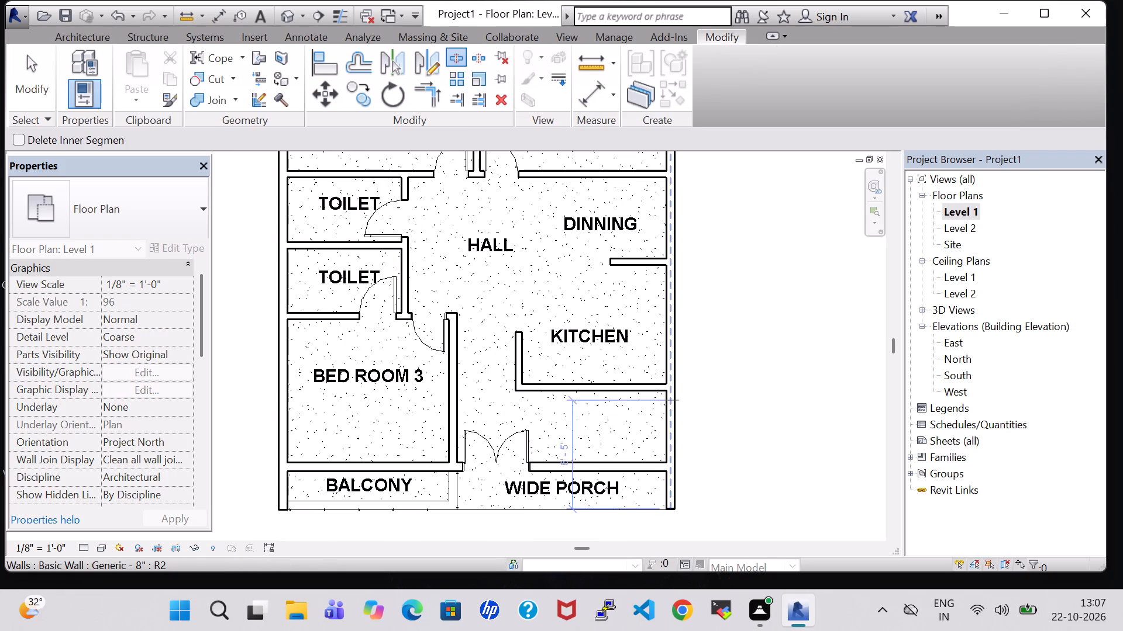
pyautogui.scroll(6, 670, 398)
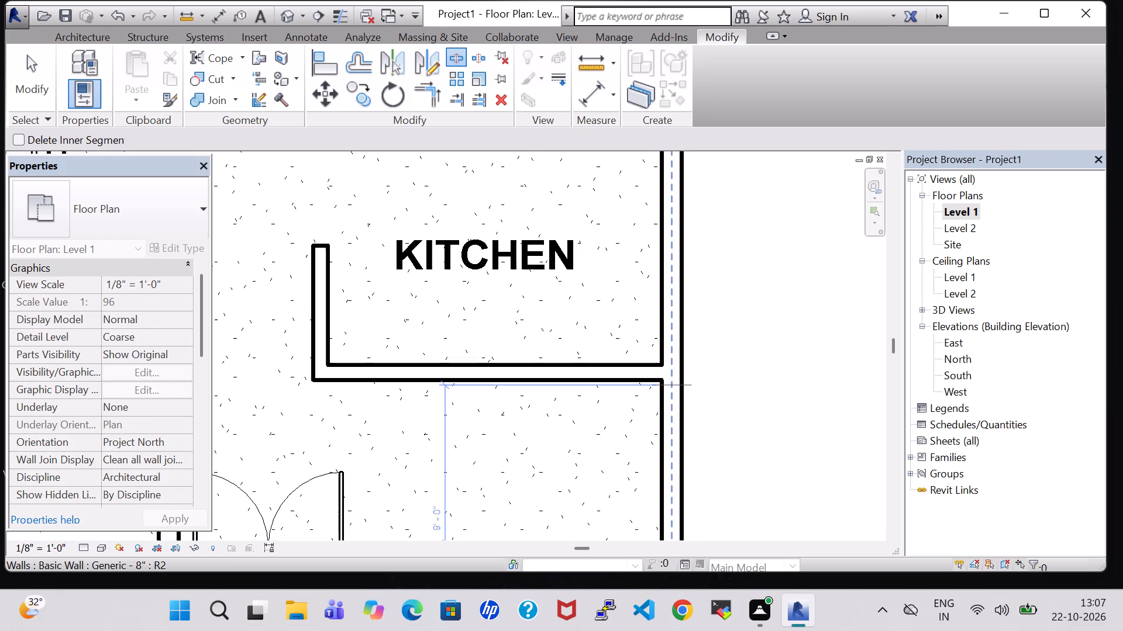
pyautogui.click(673, 383)
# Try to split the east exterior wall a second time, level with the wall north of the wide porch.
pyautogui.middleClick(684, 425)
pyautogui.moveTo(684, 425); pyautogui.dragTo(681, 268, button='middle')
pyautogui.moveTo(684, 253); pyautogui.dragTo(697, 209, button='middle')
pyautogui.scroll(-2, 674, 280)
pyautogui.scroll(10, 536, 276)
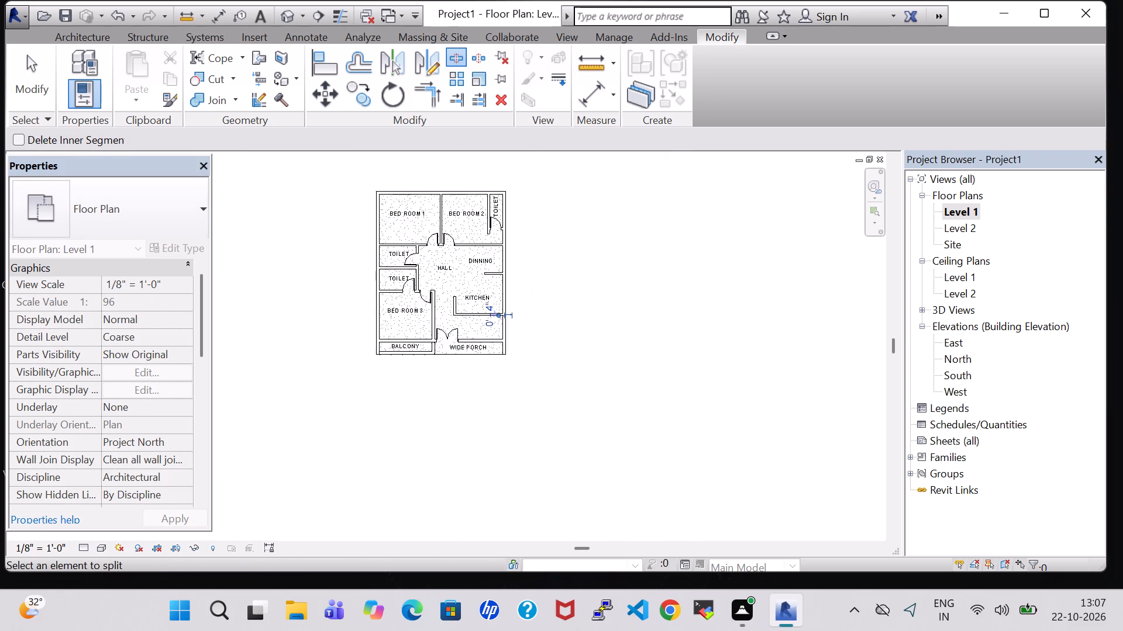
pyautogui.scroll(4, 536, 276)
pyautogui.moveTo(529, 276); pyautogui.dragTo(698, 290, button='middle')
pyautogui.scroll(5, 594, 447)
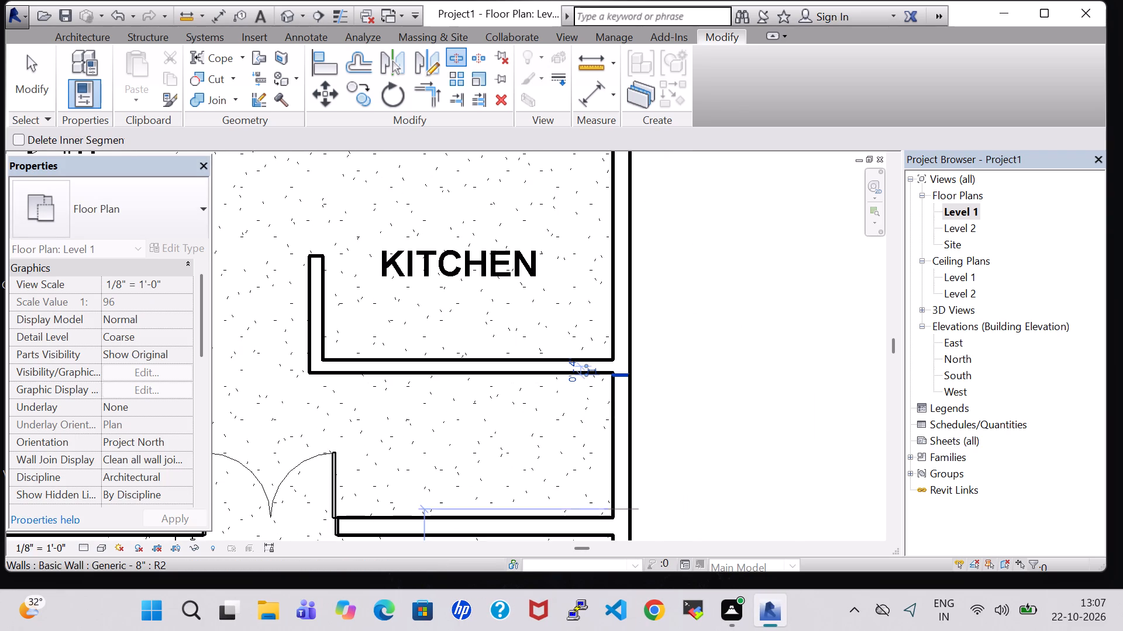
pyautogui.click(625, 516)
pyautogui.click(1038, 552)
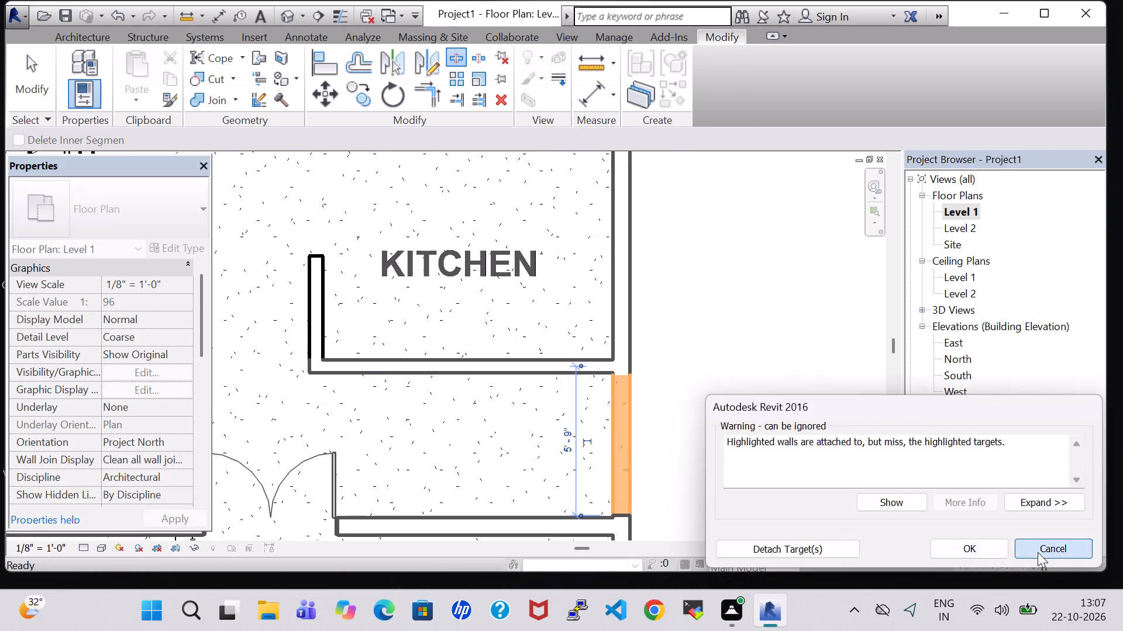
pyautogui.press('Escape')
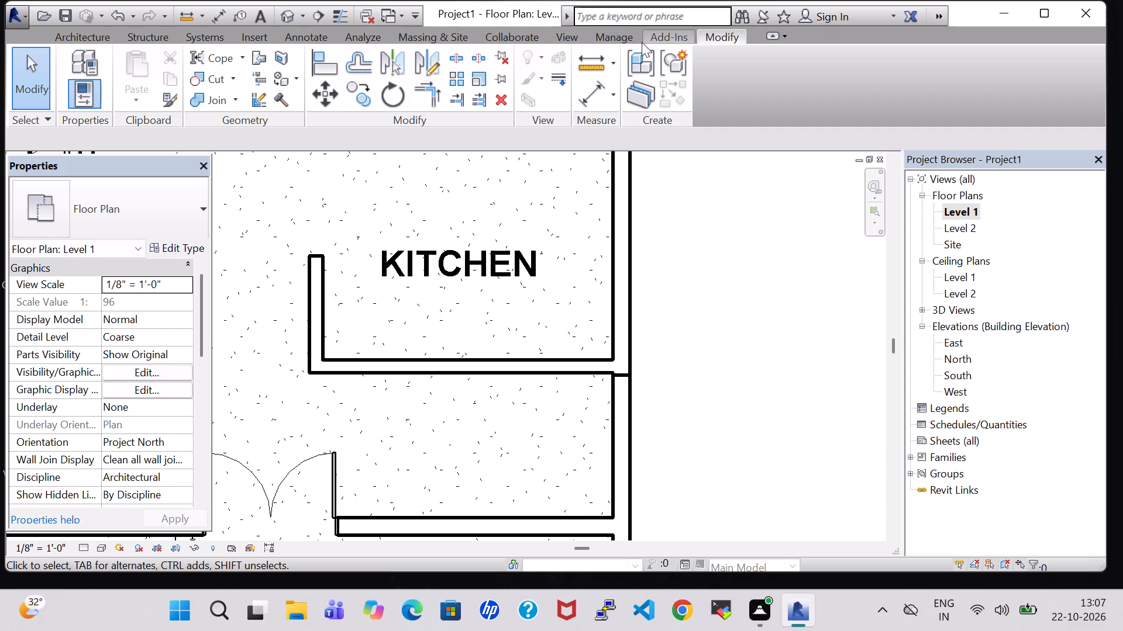
# Split the east wall level with the wall north of the wide porch, isolating a segment about 5' 9" long beside the recess.
pyautogui.click(457, 59)
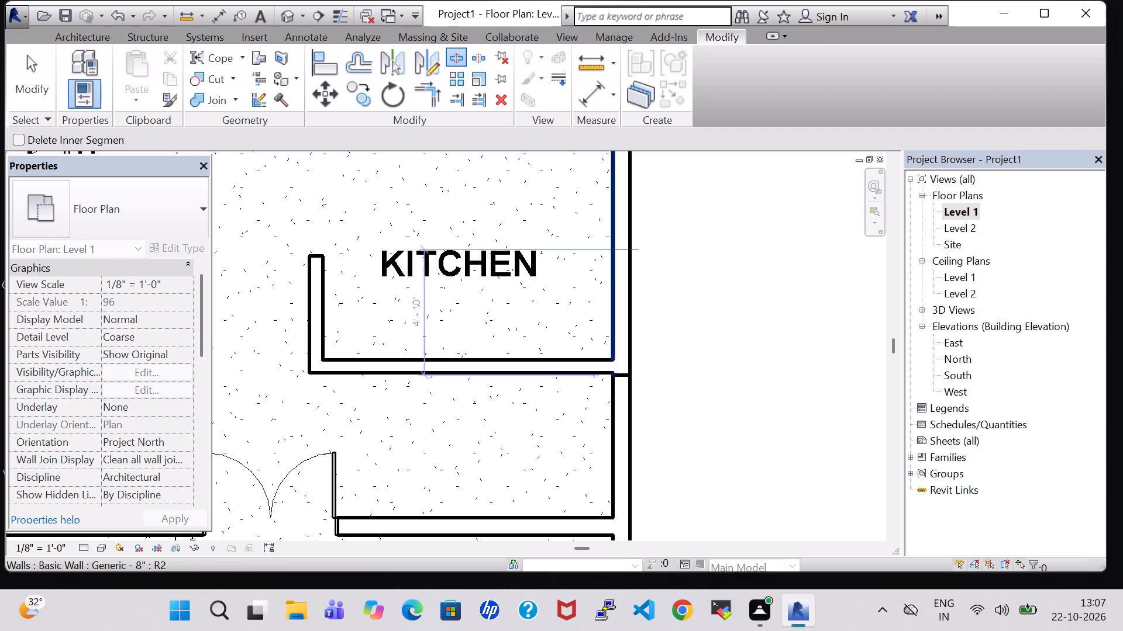
pyautogui.scroll(1, 638, 470)
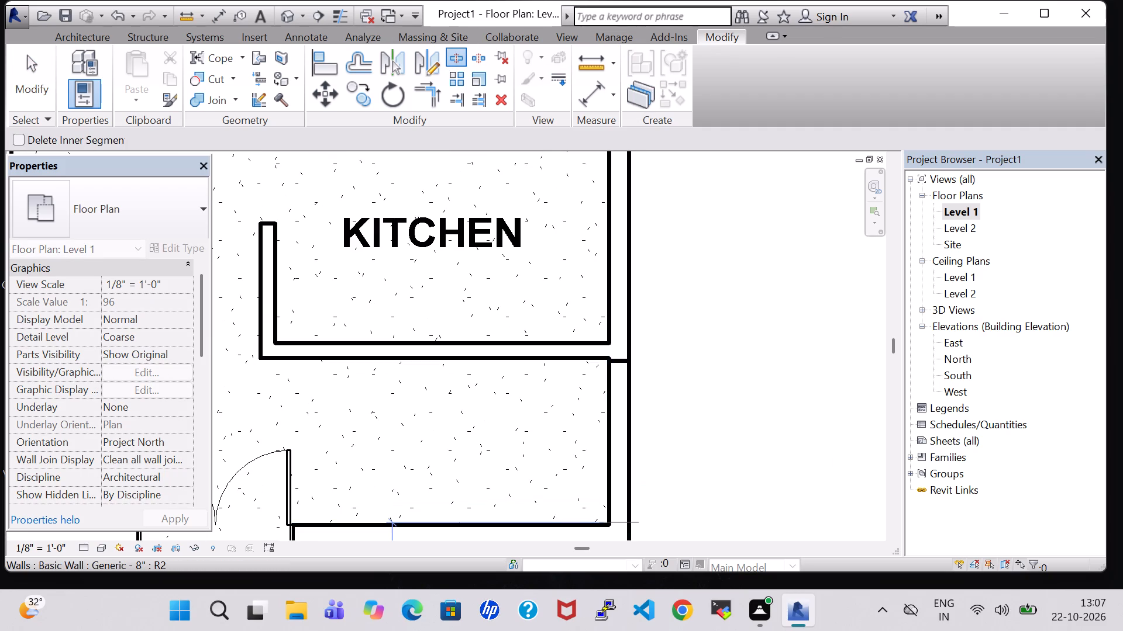
pyautogui.click(622, 522)
pyautogui.click(947, 550)
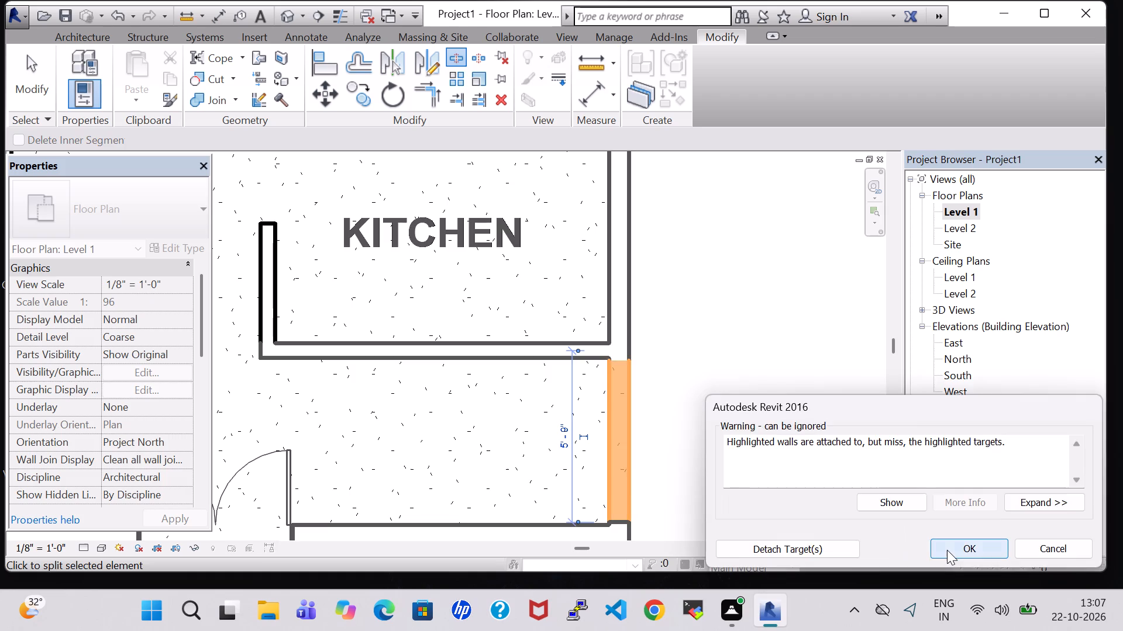
pyautogui.press('Escape')
pyautogui.press('Escape')
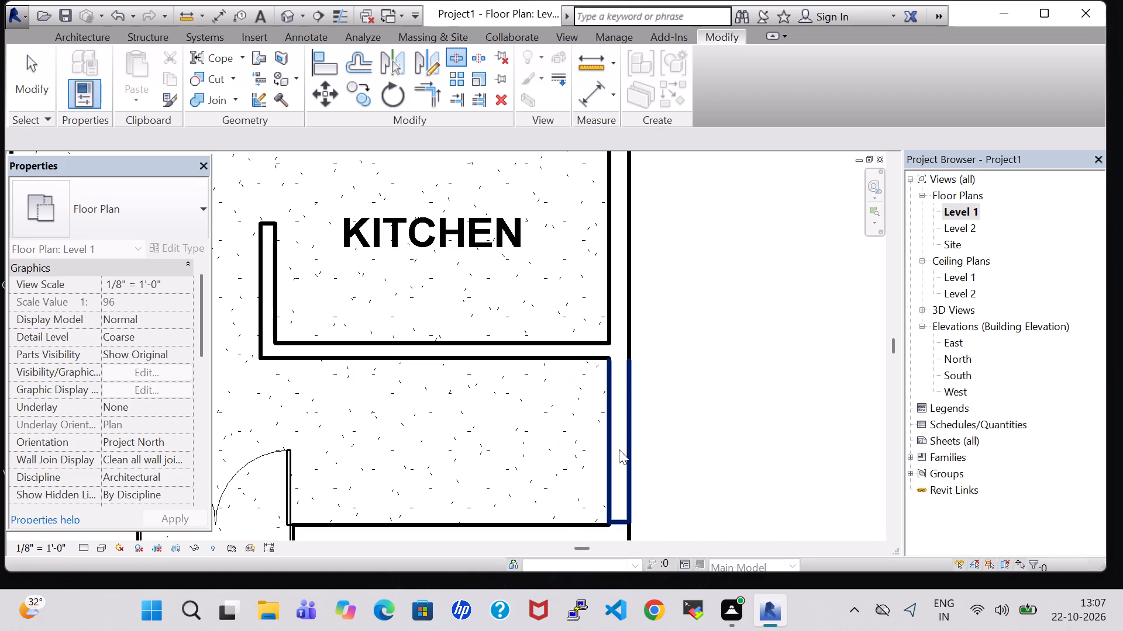
# Set the unconnected height of the east wall segment south of the kitchen to 12' 0".
pyautogui.click(619, 449)
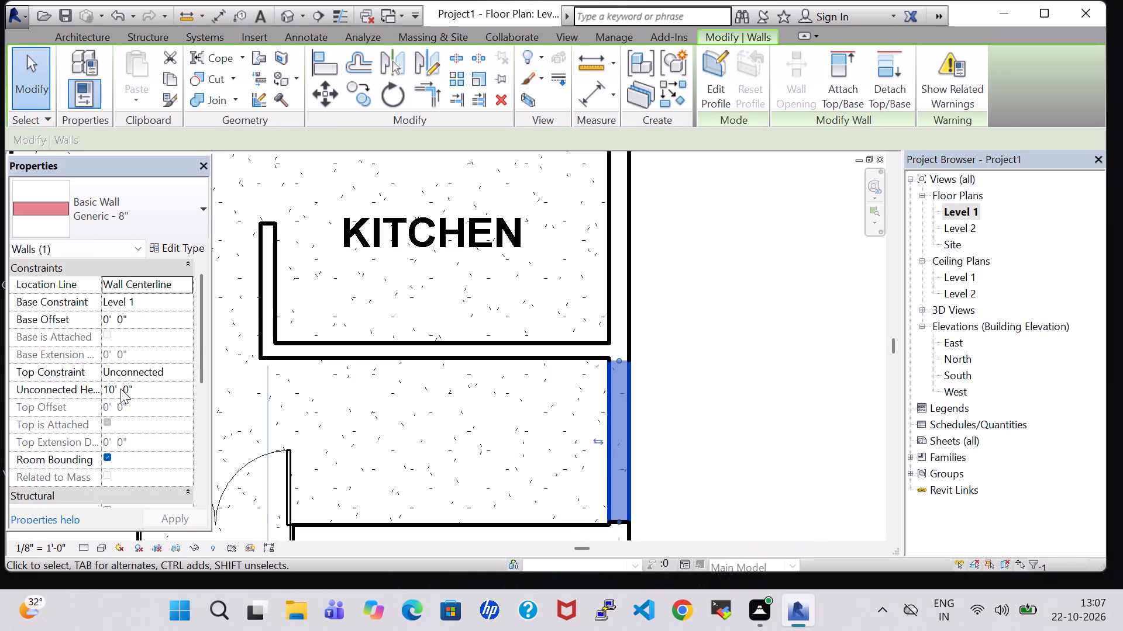
pyautogui.click(117, 389)
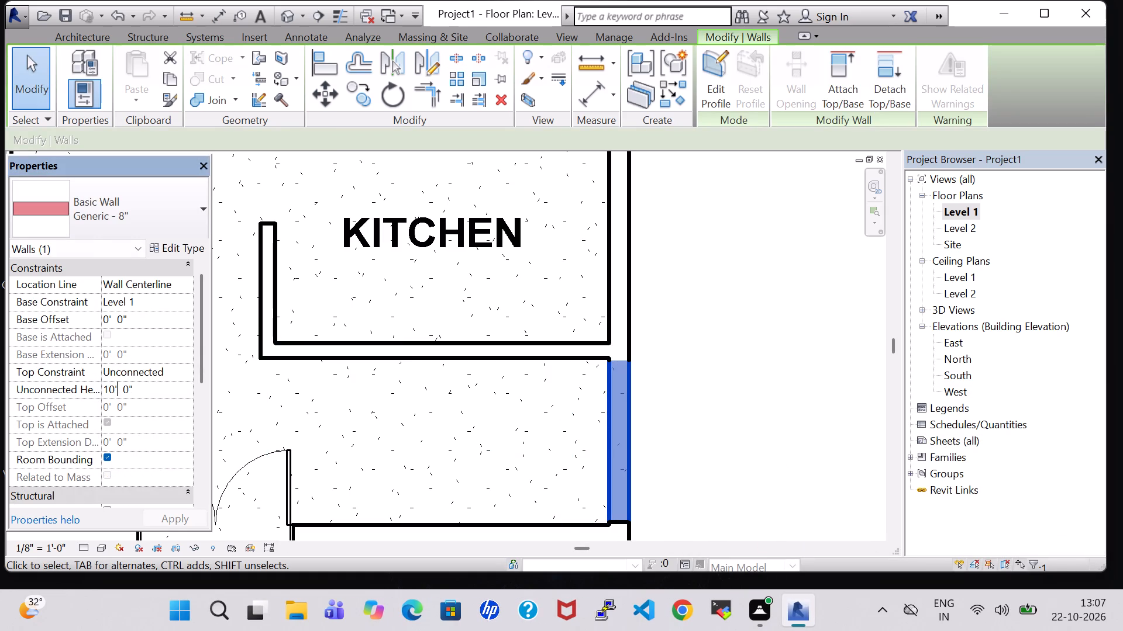
pyautogui.press('Left')
pyautogui.press('BackSpace')
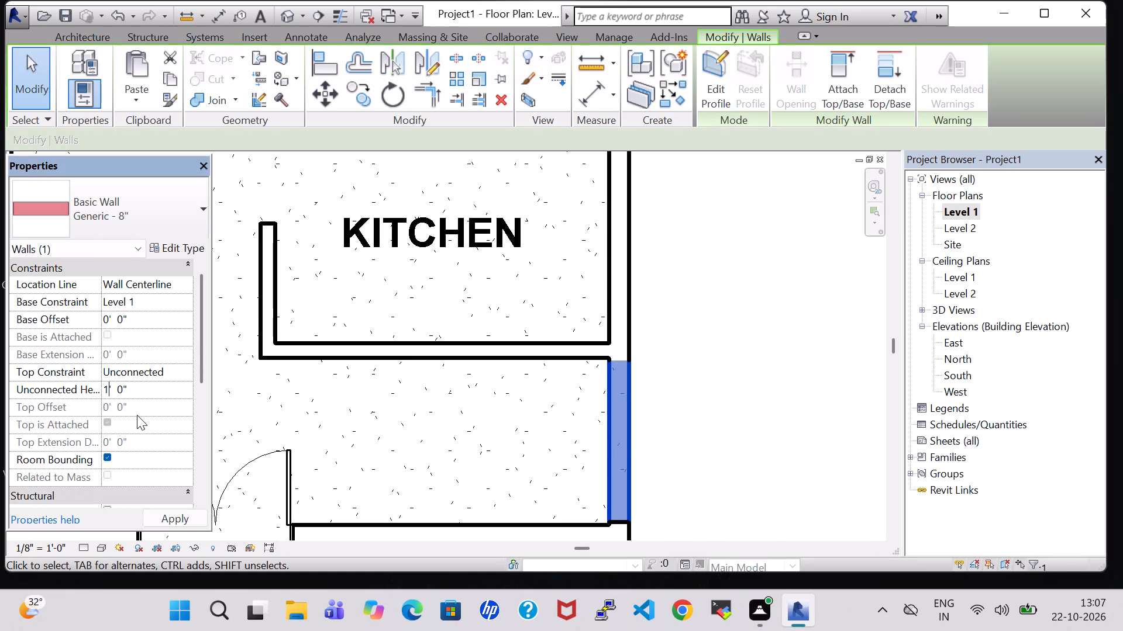
pyautogui.press('2')
pyautogui.press('Return')
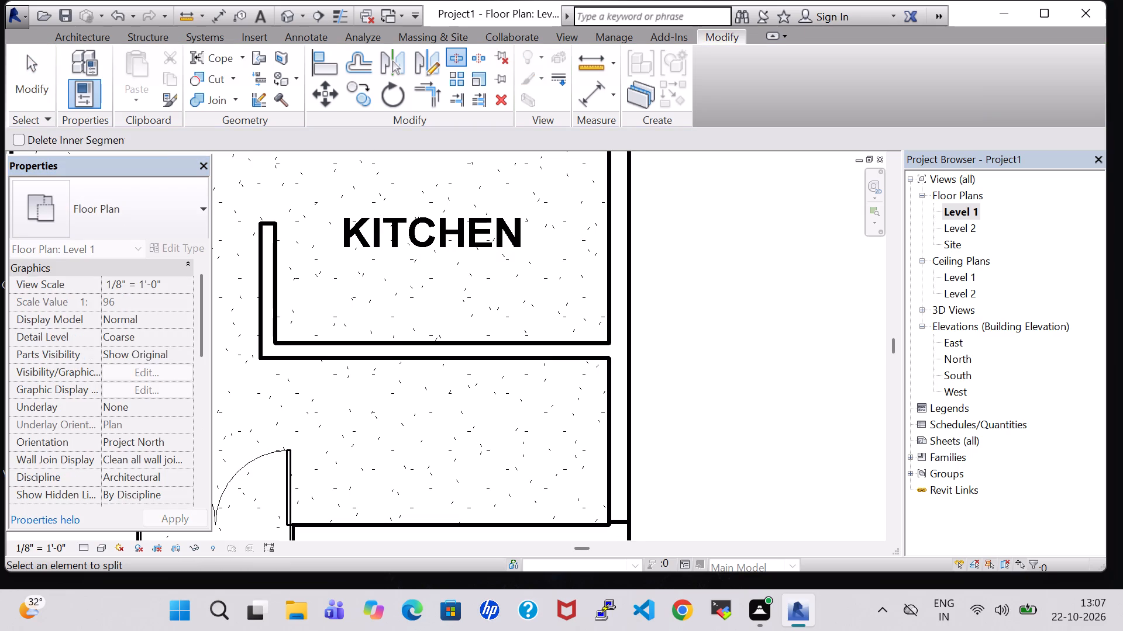
# Examine the east wall segment beside the roof recess from several angles in 3D.
pyautogui.click(280, 20)
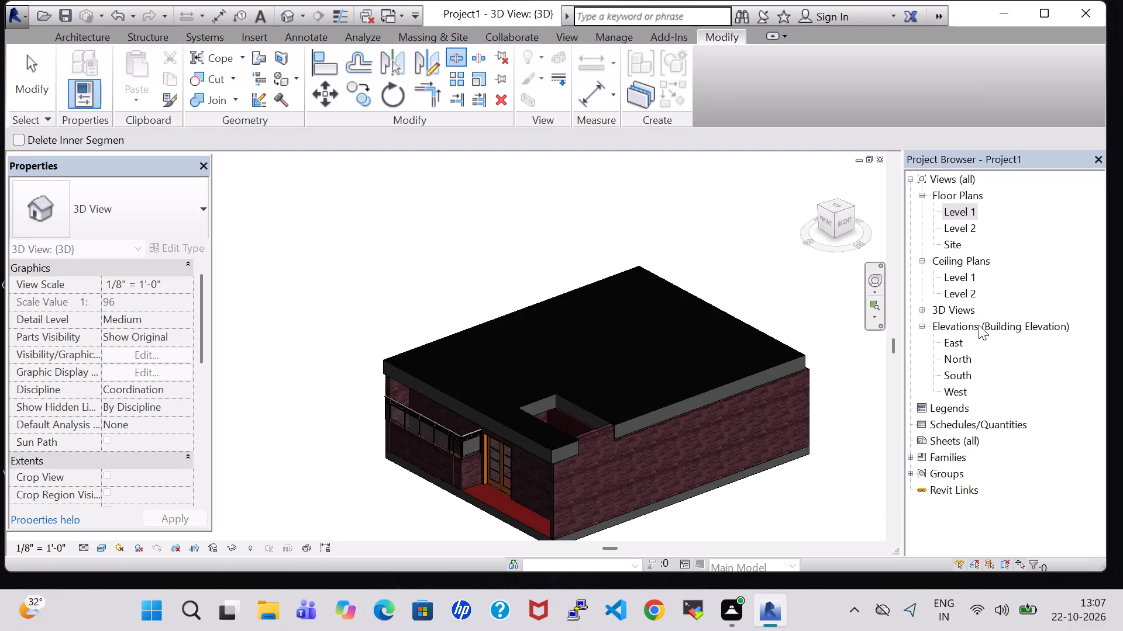
pyautogui.press('Escape')
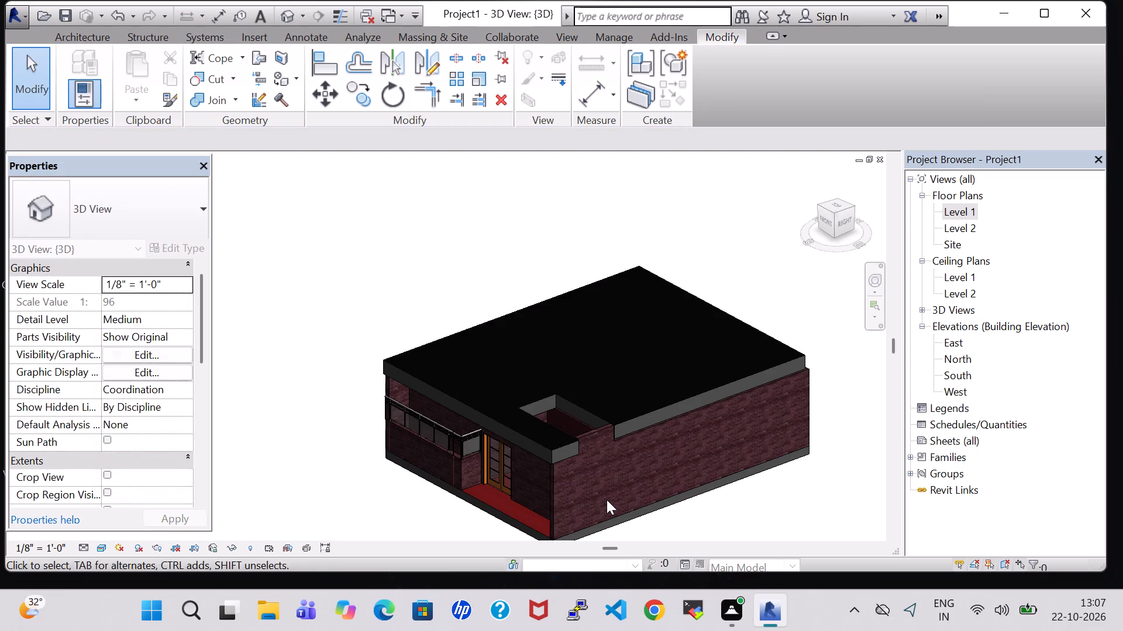
pyautogui.press('Escape')
pyautogui.keyDown('shift'); pyautogui.moveTo(681, 526); pyautogui.dragTo(744, 570, button='middle'); pyautogui.keyUp('shift')
pyautogui.keyDown('shift'); pyautogui.moveTo(766, 365); pyautogui.dragTo(795, 427, button='middle'); pyautogui.keyUp('shift')
pyautogui.scroll(6, 742, 405)
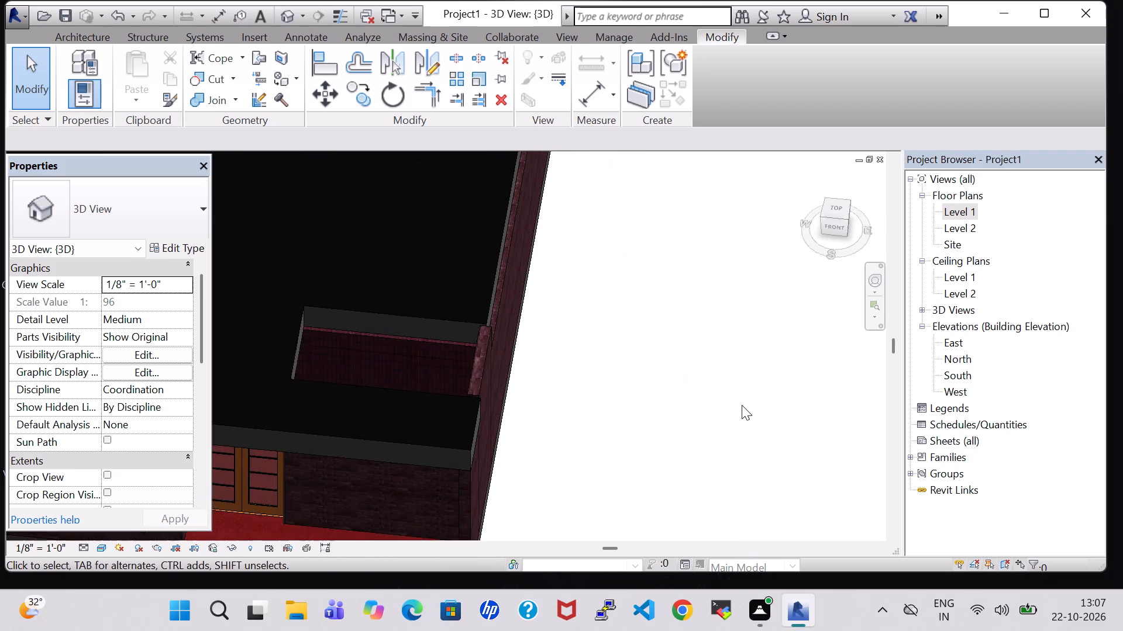
pyautogui.keyDown('shift'); pyautogui.moveTo(608, 348); pyautogui.dragTo(621, 293, button='middle'); pyautogui.keyUp('shift')
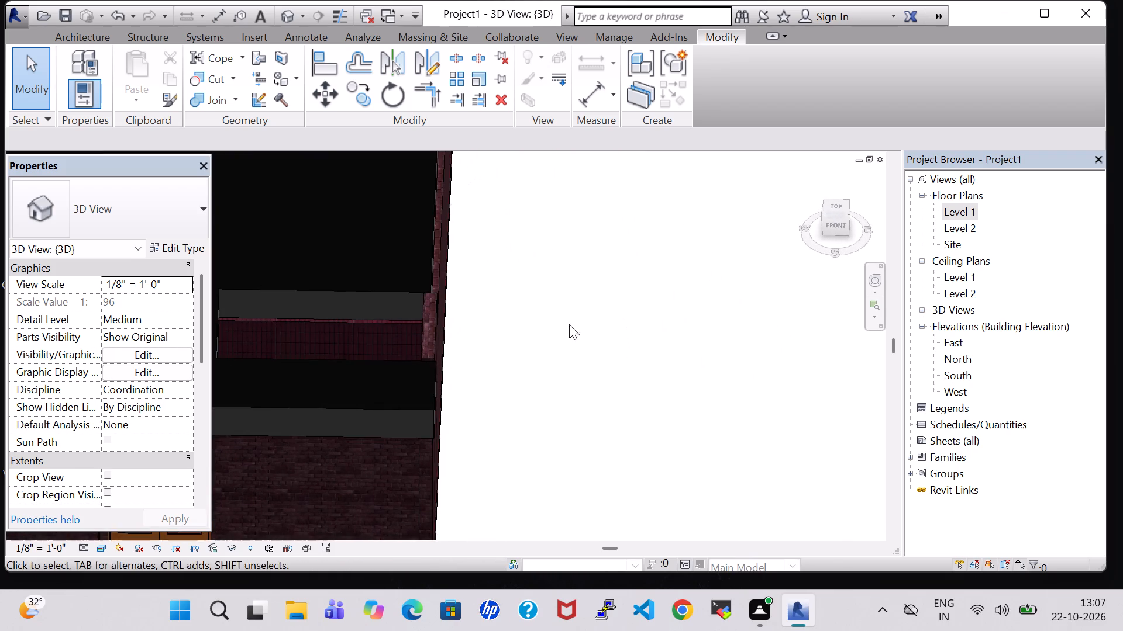
pyautogui.moveTo(541, 340); pyautogui.dragTo(577, 331, button='middle')
pyautogui.keyDown('shift'); pyautogui.moveTo(564, 329); pyautogui.dragTo(530, 331, button='middle'); pyautogui.keyUp('shift')
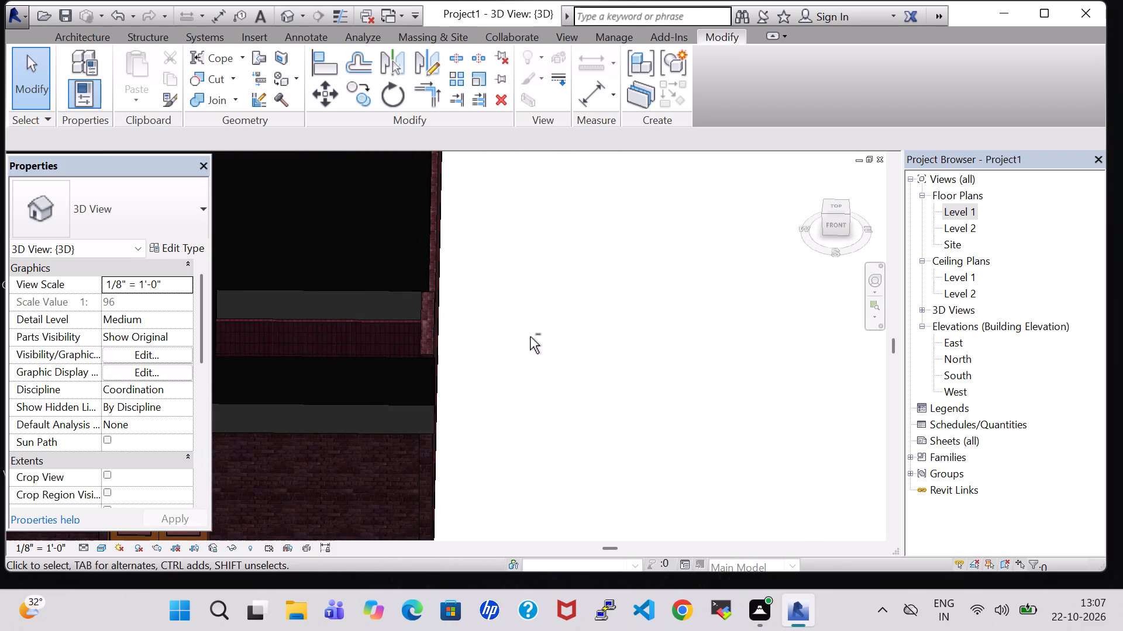
pyautogui.keyDown('shift'); pyautogui.moveTo(528, 363); pyautogui.dragTo(450, 355, button='middle'); pyautogui.keyUp('shift')
pyautogui.keyDown('shift'); pyautogui.moveTo(445, 353); pyautogui.dragTo(418, 346, button='middle'); pyautogui.keyUp('shift')
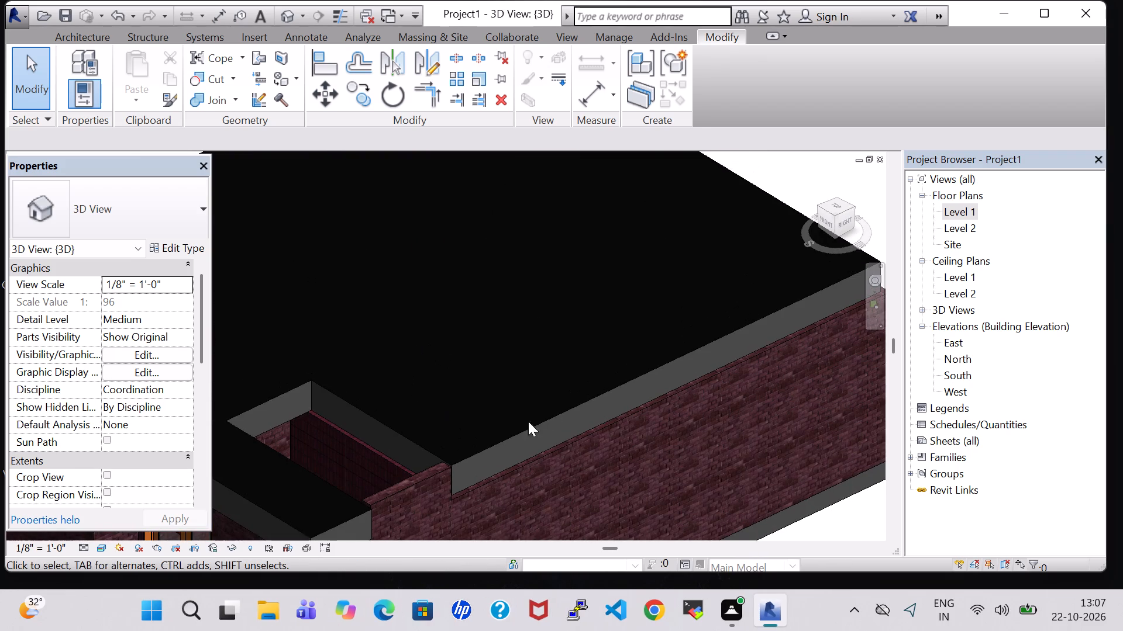
pyautogui.keyDown('shift'); pyautogui.moveTo(515, 384); pyautogui.dragTo(562, 501, button='middle'); pyautogui.keyUp('shift')
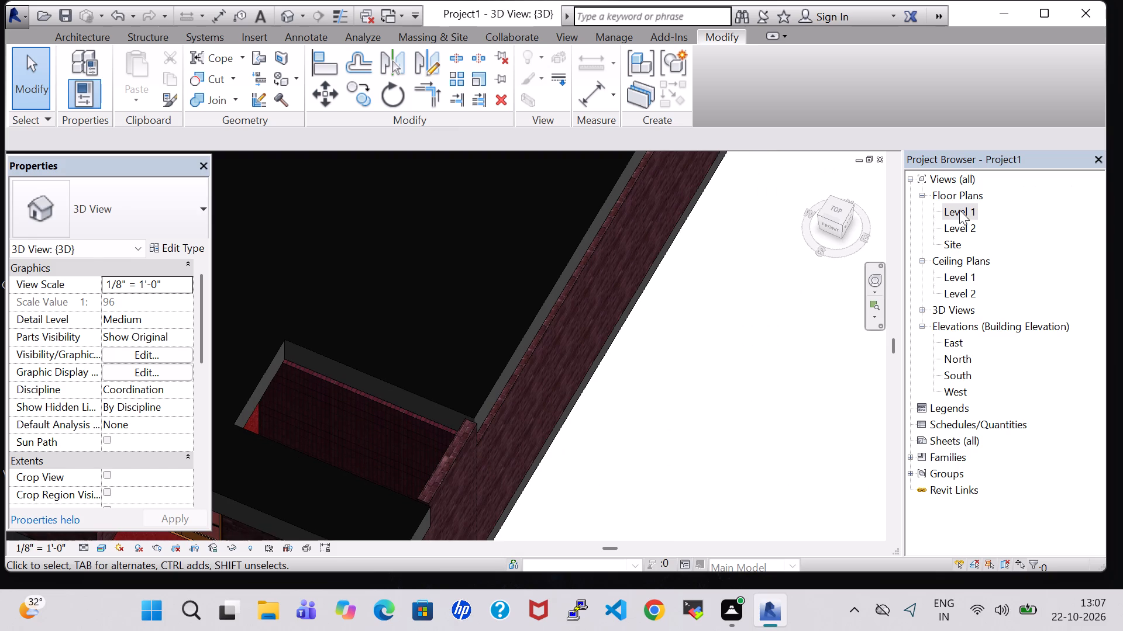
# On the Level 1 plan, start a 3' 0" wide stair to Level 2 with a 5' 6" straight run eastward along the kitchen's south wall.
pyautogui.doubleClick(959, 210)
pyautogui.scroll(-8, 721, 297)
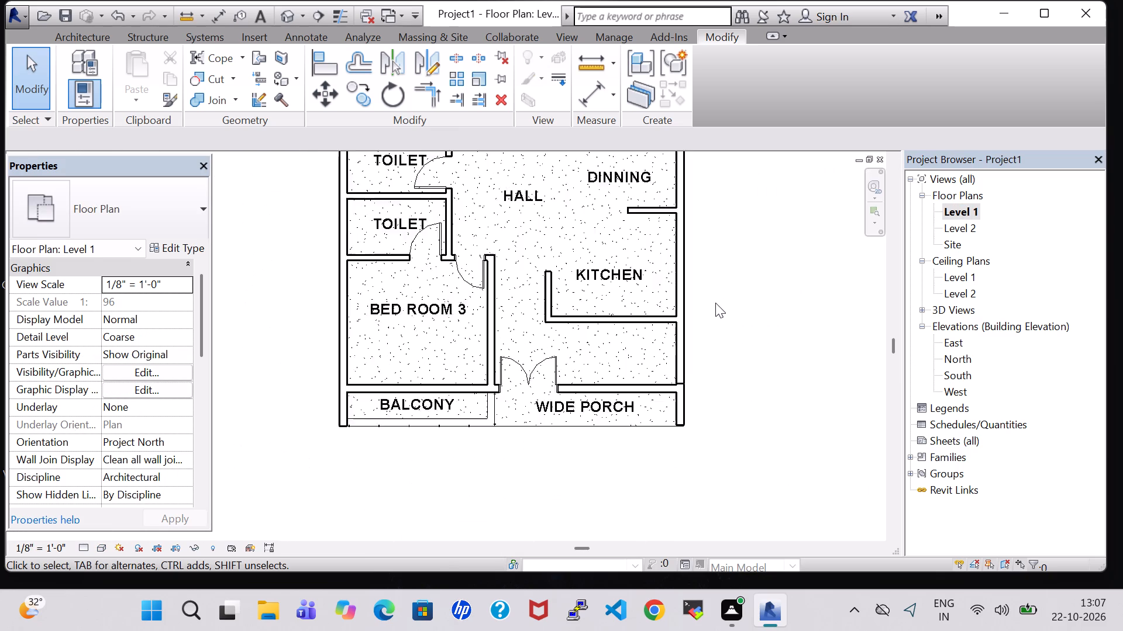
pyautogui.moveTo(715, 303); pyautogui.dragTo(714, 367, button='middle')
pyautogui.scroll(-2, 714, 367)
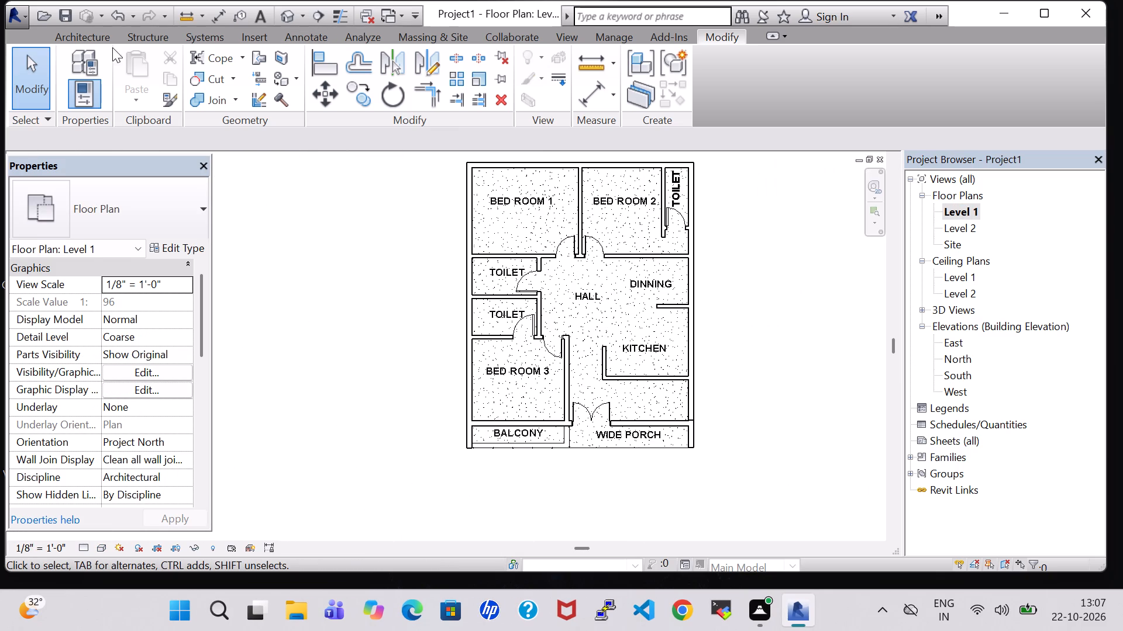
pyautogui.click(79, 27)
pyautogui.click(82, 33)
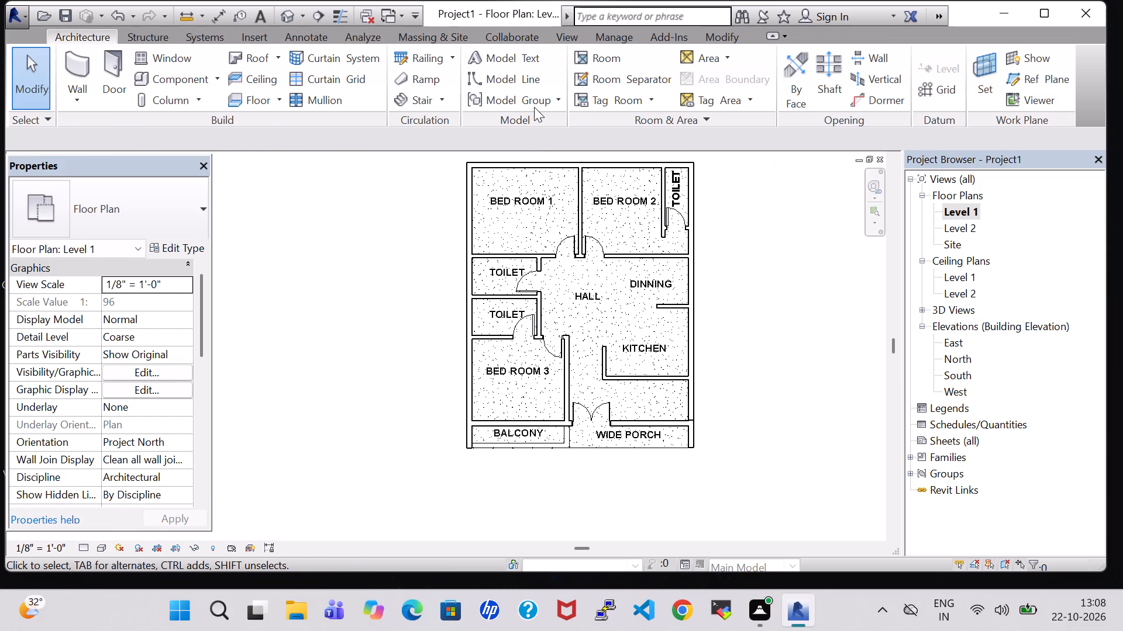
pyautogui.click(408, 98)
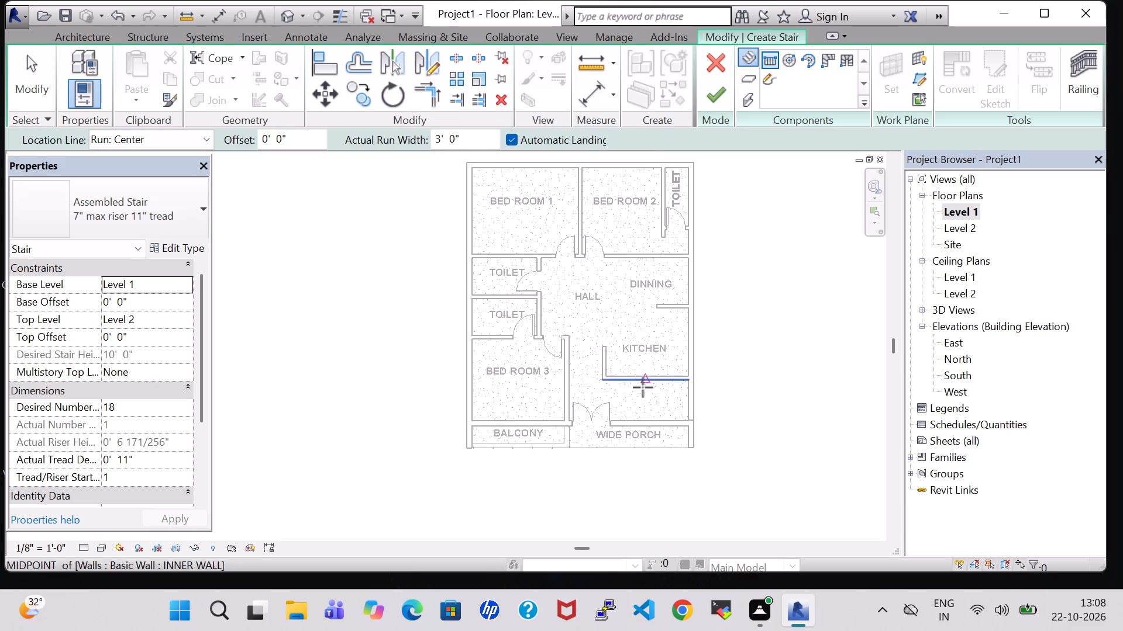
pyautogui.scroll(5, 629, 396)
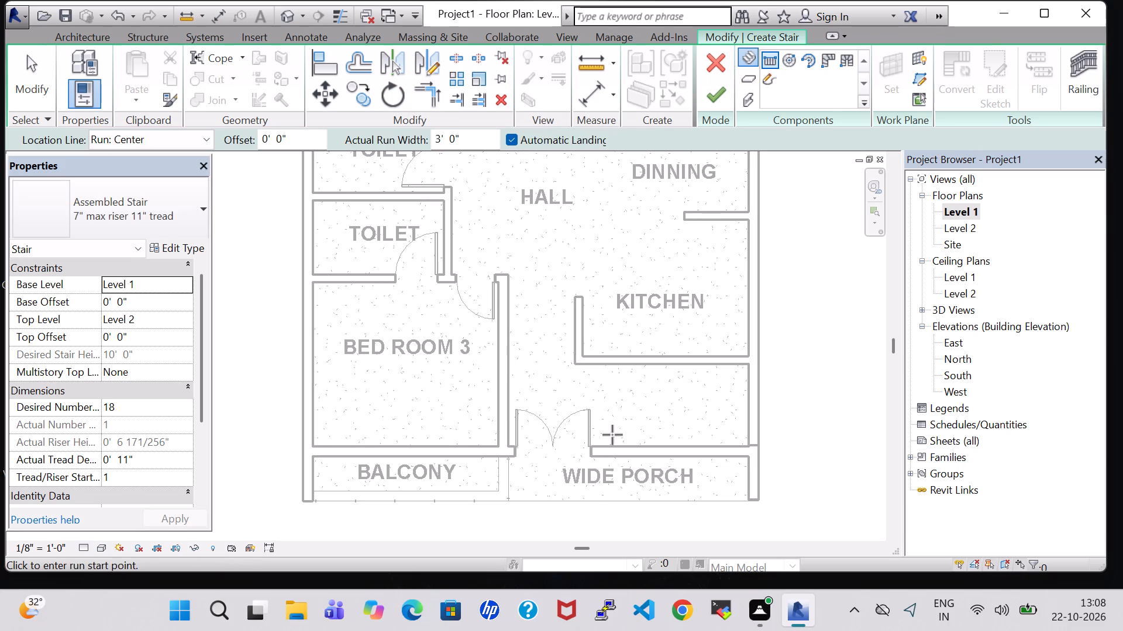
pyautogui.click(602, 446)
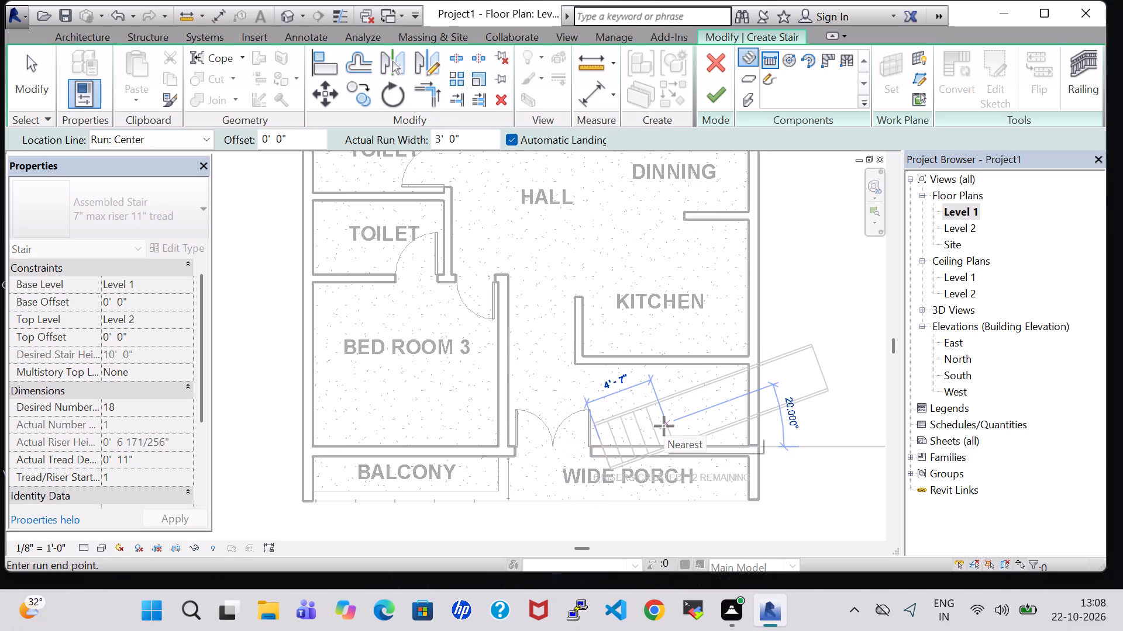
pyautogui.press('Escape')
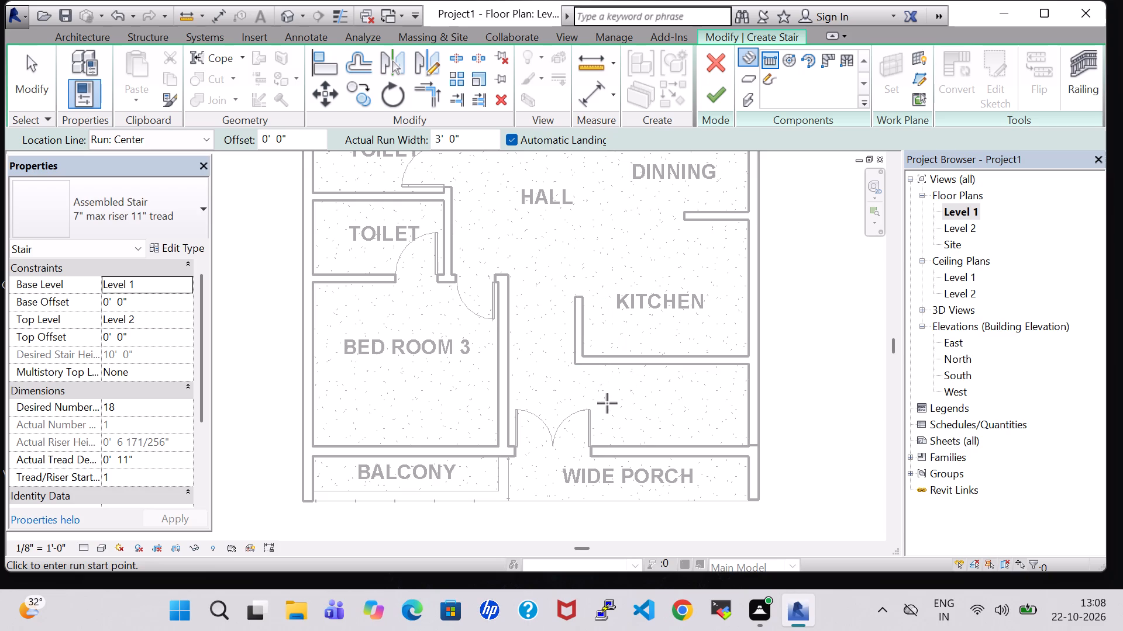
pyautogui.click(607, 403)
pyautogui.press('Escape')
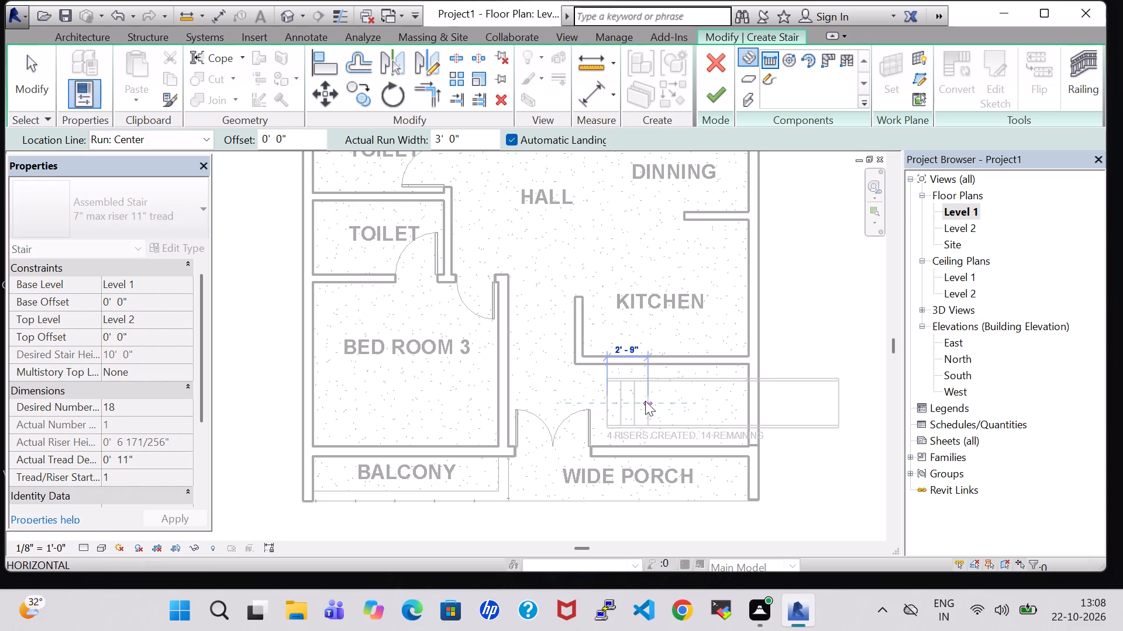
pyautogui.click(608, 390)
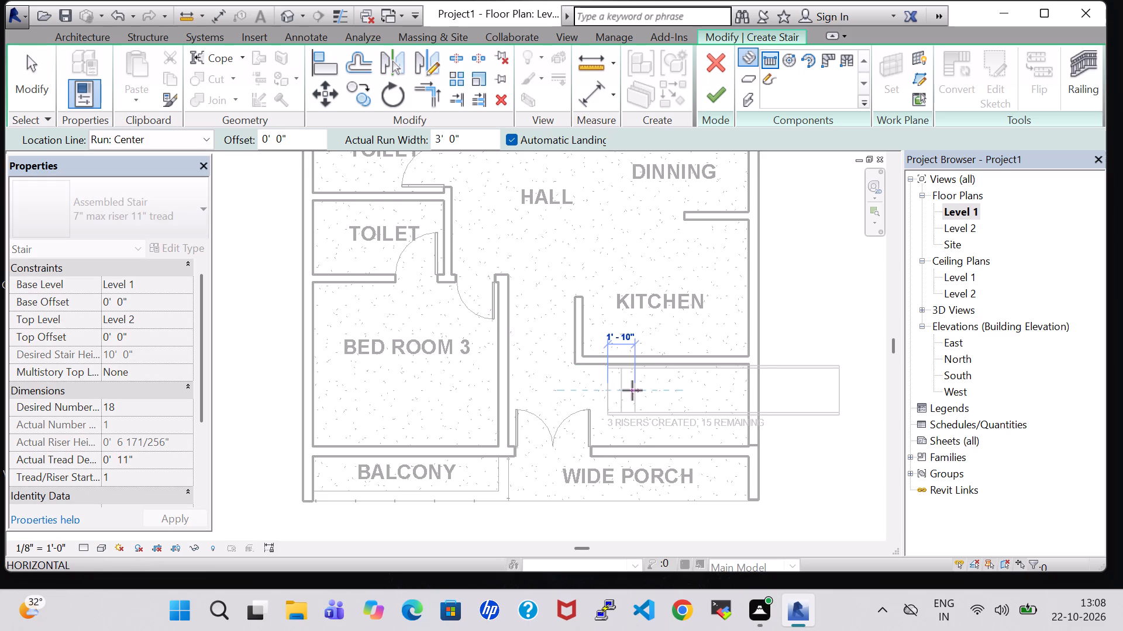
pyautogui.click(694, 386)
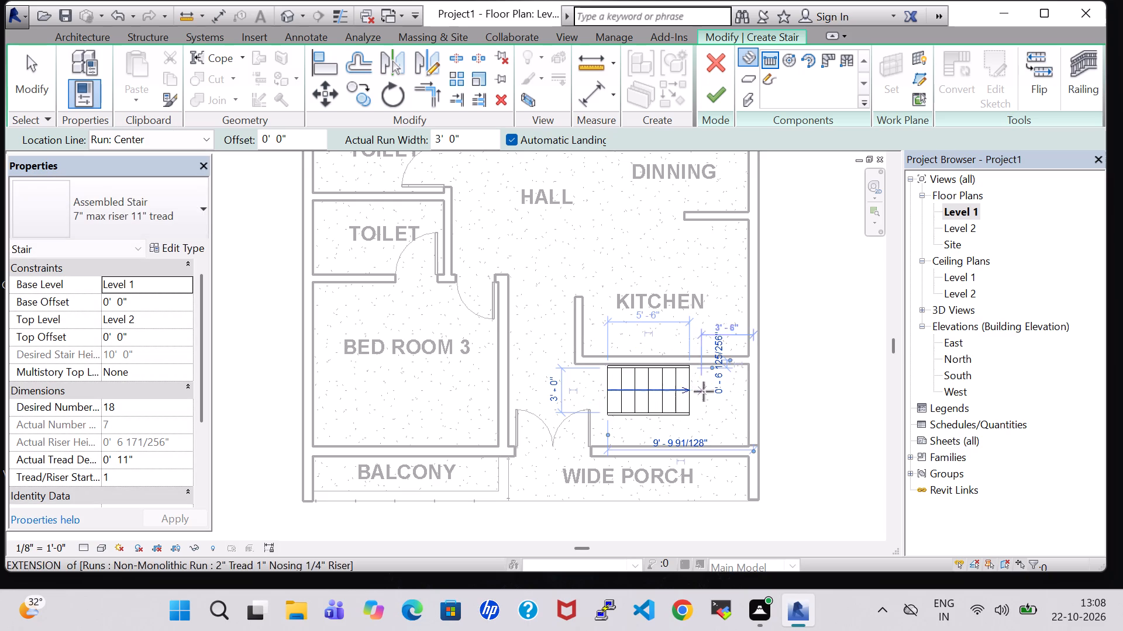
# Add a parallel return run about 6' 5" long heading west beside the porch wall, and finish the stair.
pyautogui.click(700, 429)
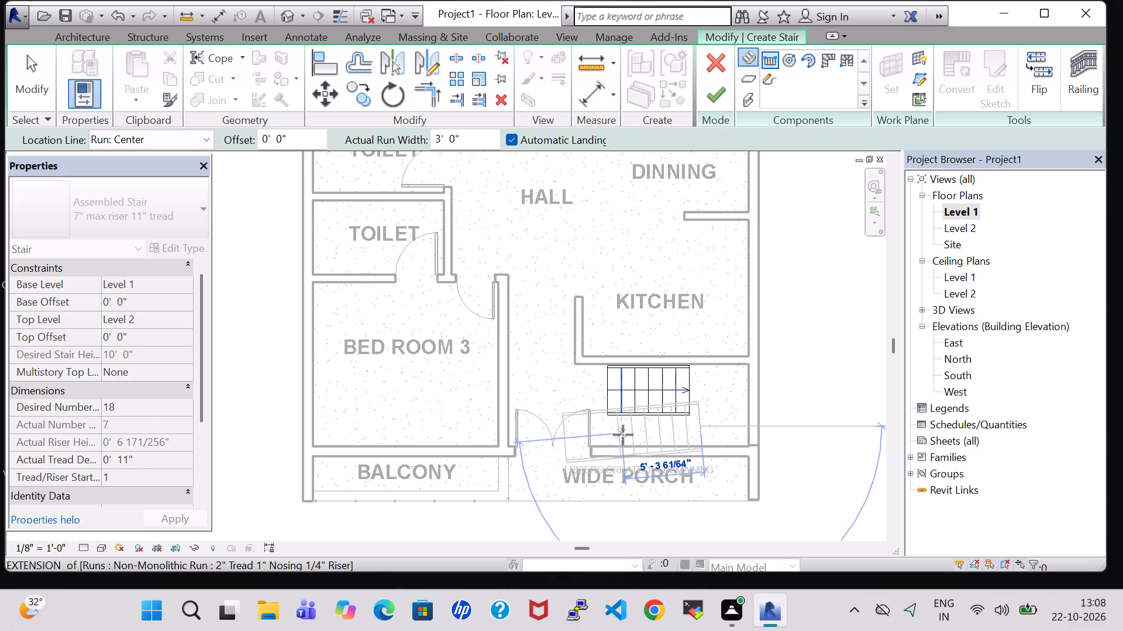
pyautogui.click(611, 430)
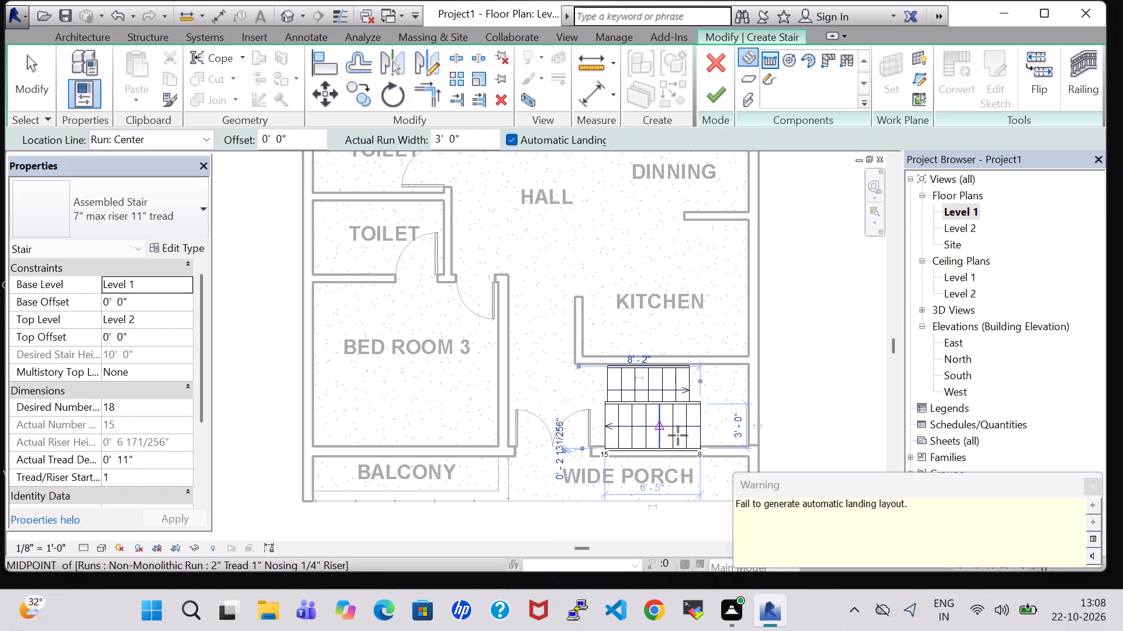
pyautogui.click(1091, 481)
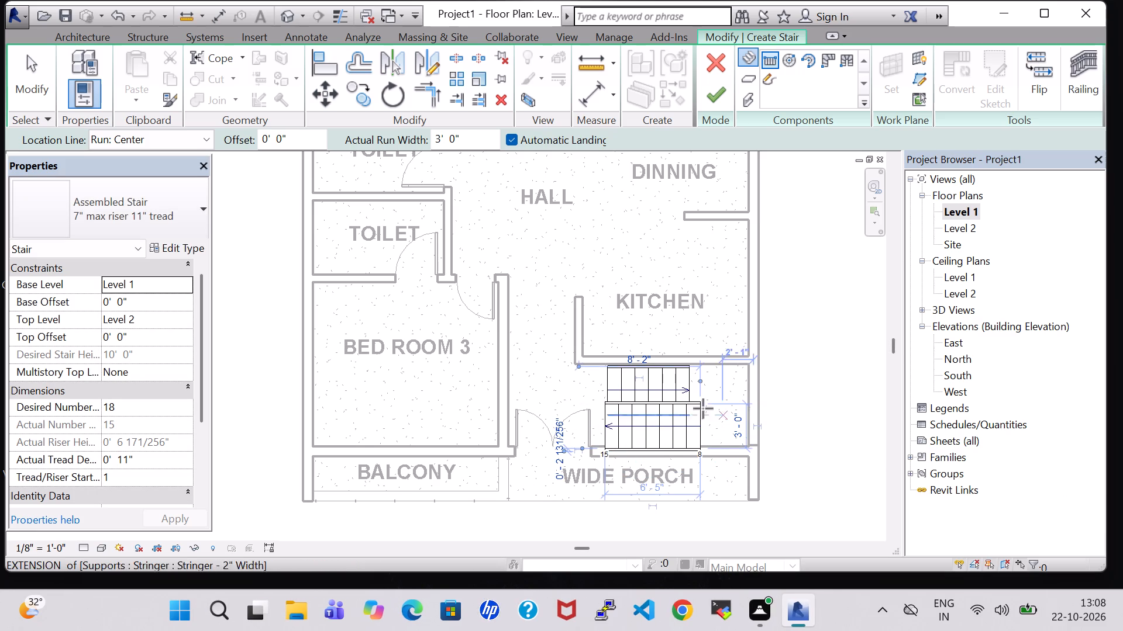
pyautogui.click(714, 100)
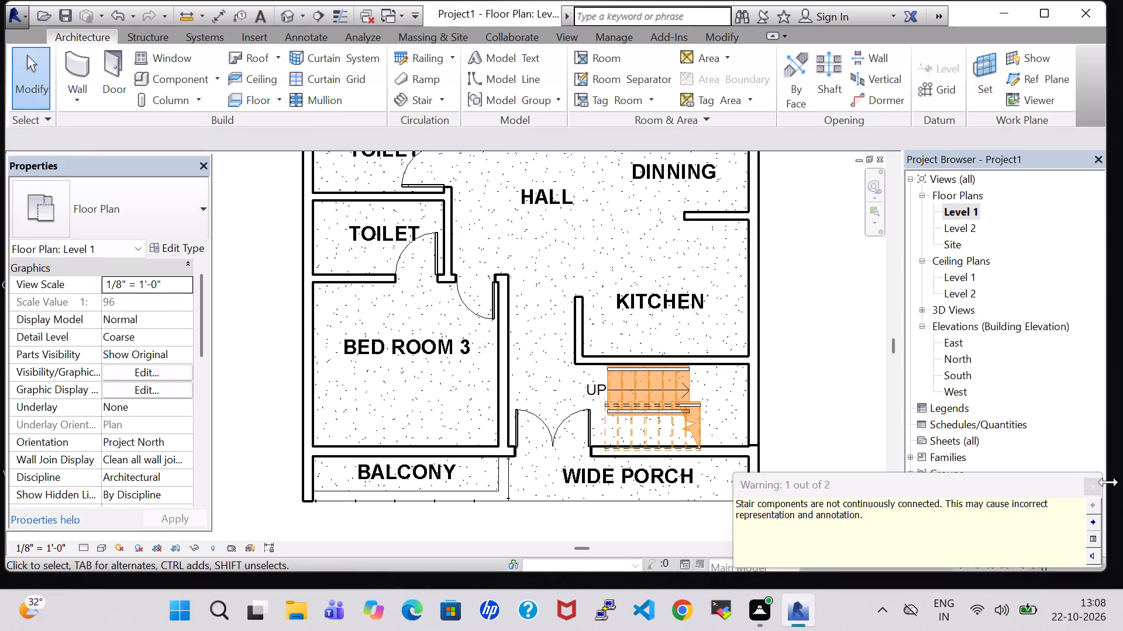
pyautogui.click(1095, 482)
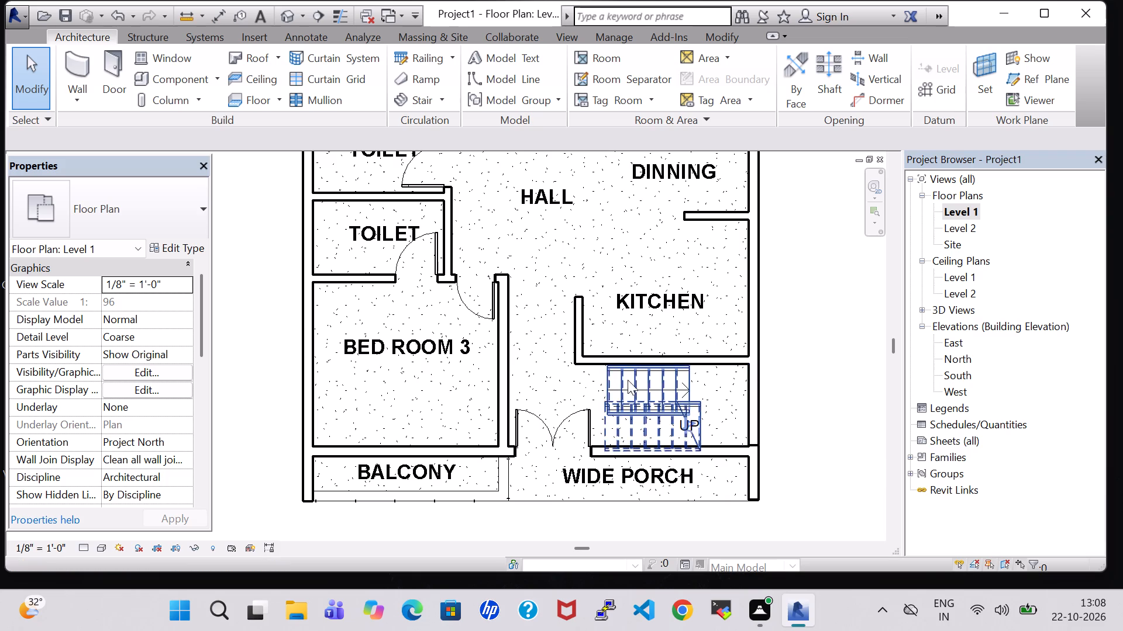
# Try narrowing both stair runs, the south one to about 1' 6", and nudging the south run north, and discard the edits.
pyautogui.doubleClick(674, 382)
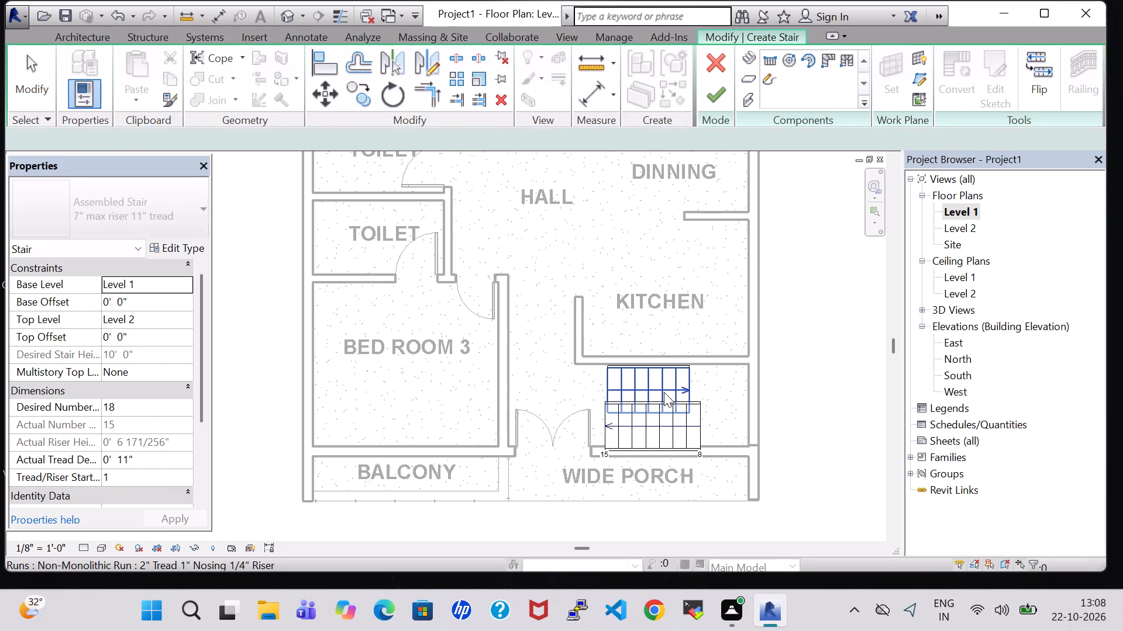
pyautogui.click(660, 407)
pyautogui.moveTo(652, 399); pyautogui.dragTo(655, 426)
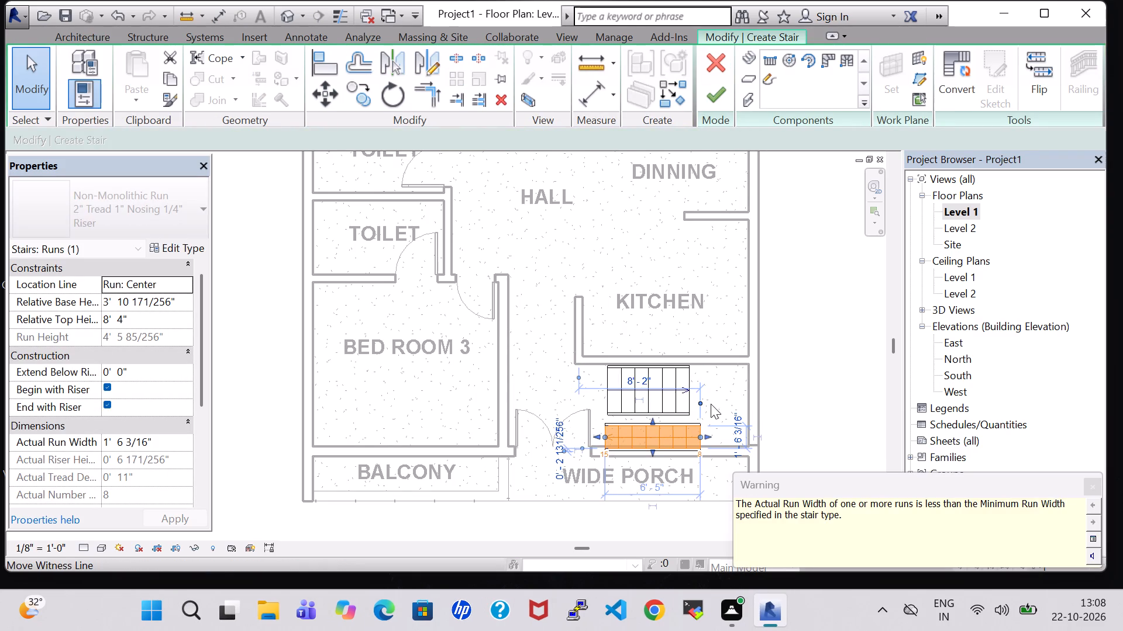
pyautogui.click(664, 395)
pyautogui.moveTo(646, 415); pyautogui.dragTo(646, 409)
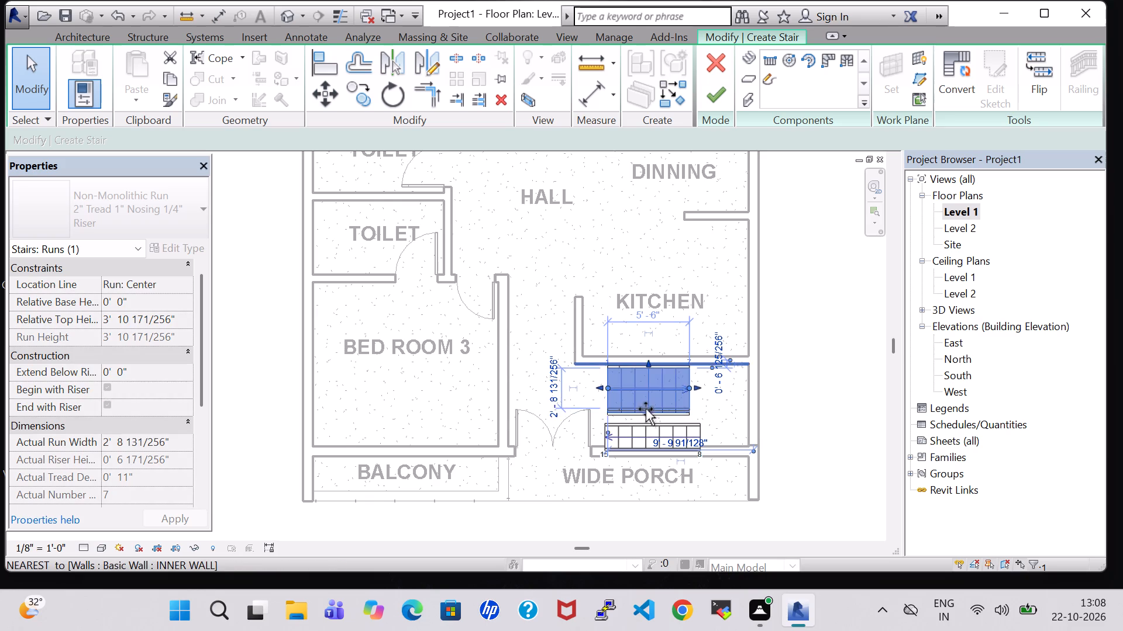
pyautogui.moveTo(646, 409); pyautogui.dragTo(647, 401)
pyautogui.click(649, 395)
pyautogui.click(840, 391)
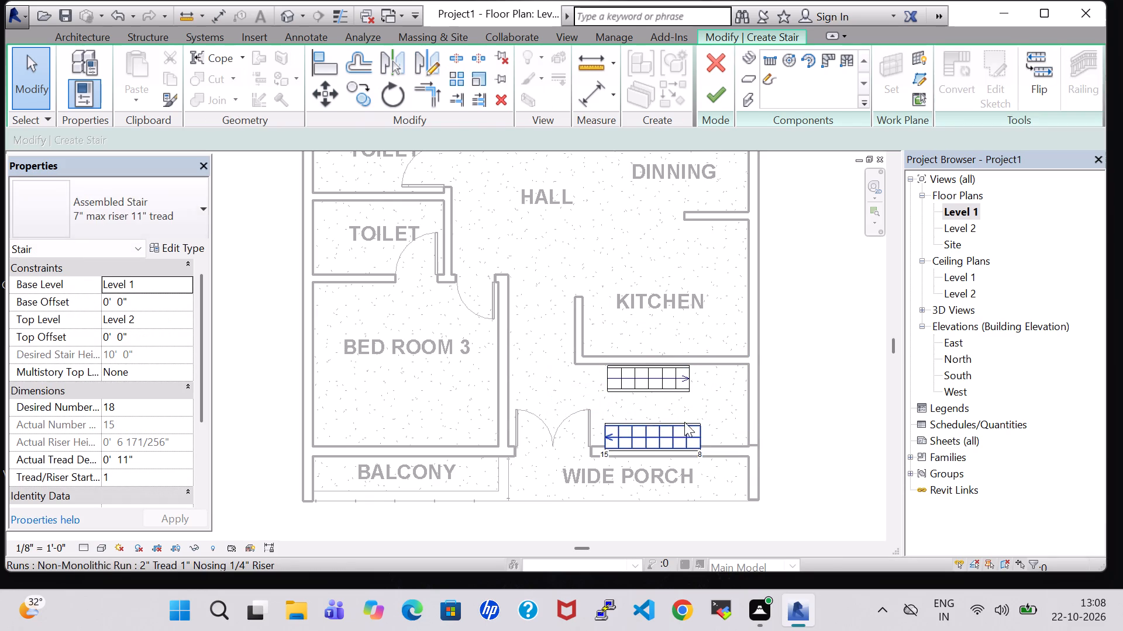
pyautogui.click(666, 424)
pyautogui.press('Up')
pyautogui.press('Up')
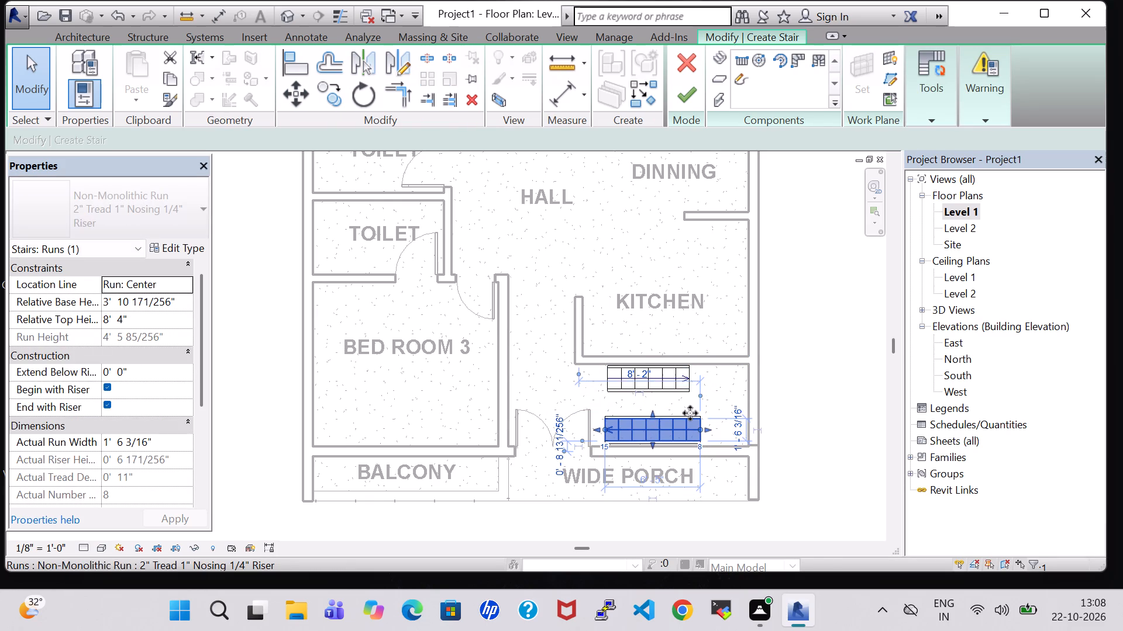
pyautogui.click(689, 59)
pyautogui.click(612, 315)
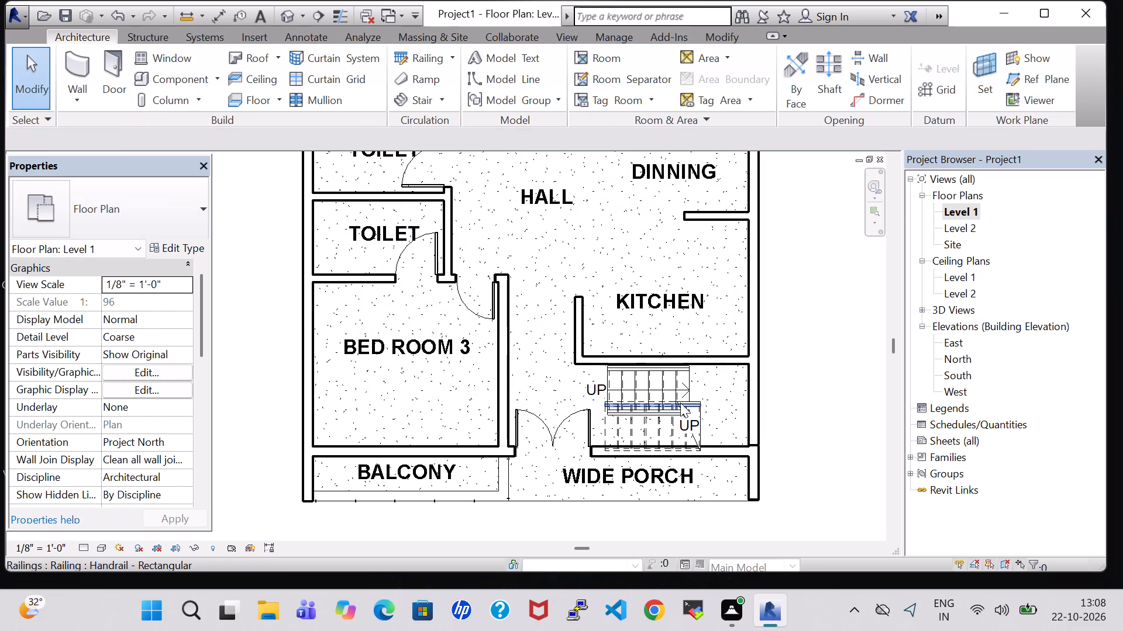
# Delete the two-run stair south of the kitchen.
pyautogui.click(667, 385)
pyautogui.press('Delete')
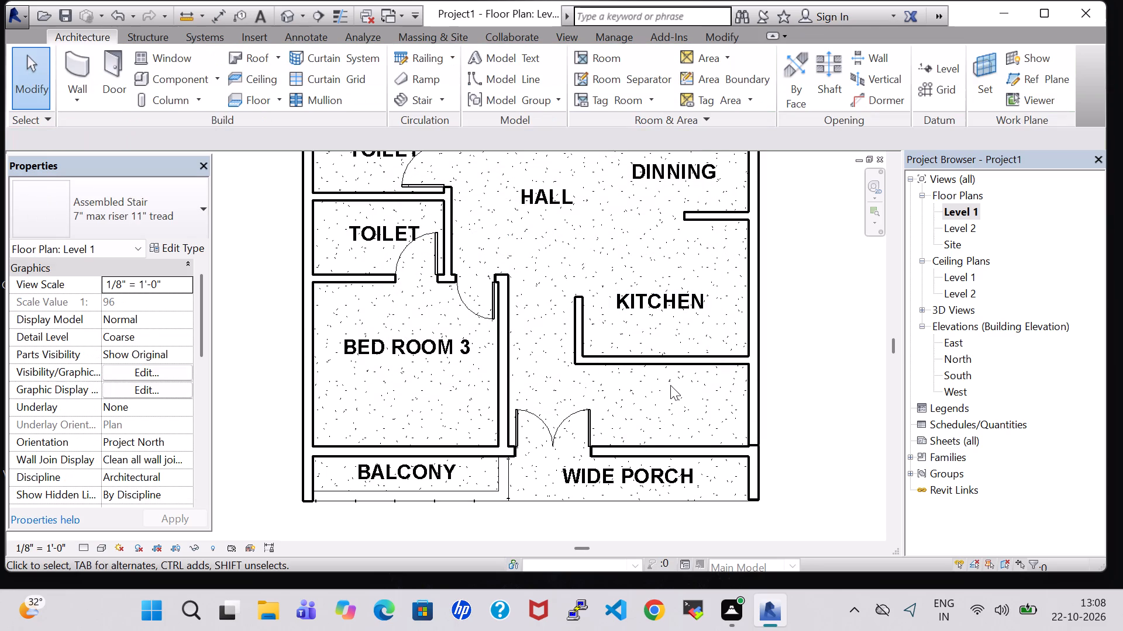
# Create a 3' 0" wide U-shaped winder stair from Level 1 to Level 2 south of the kitchen, rotated with its open end facing west.
pyautogui.click(402, 96)
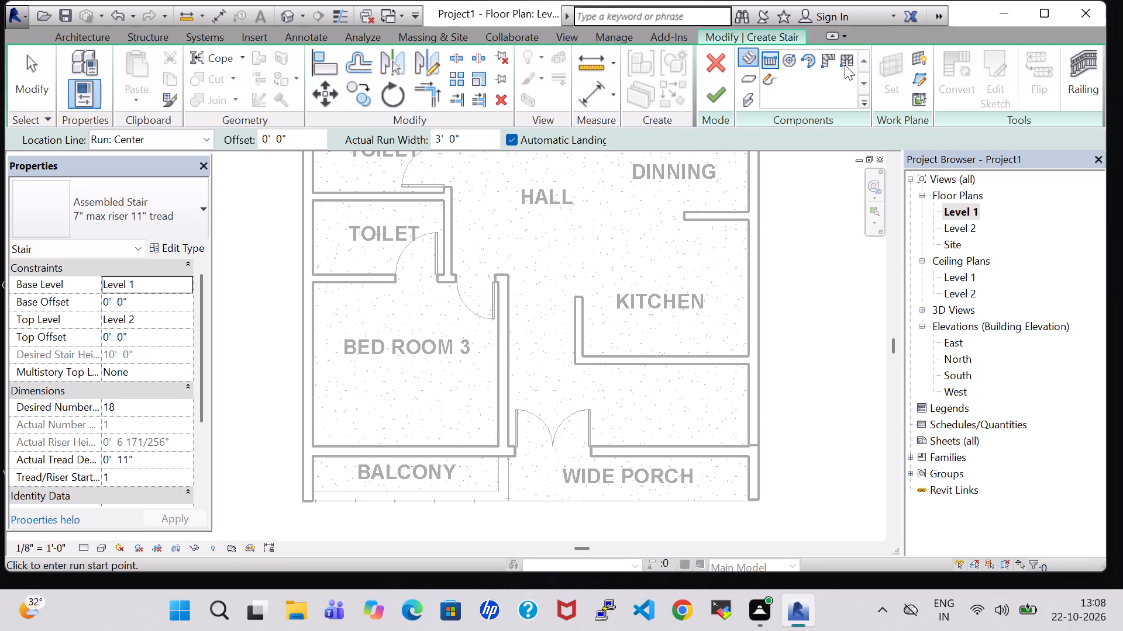
pyautogui.click(846, 65)
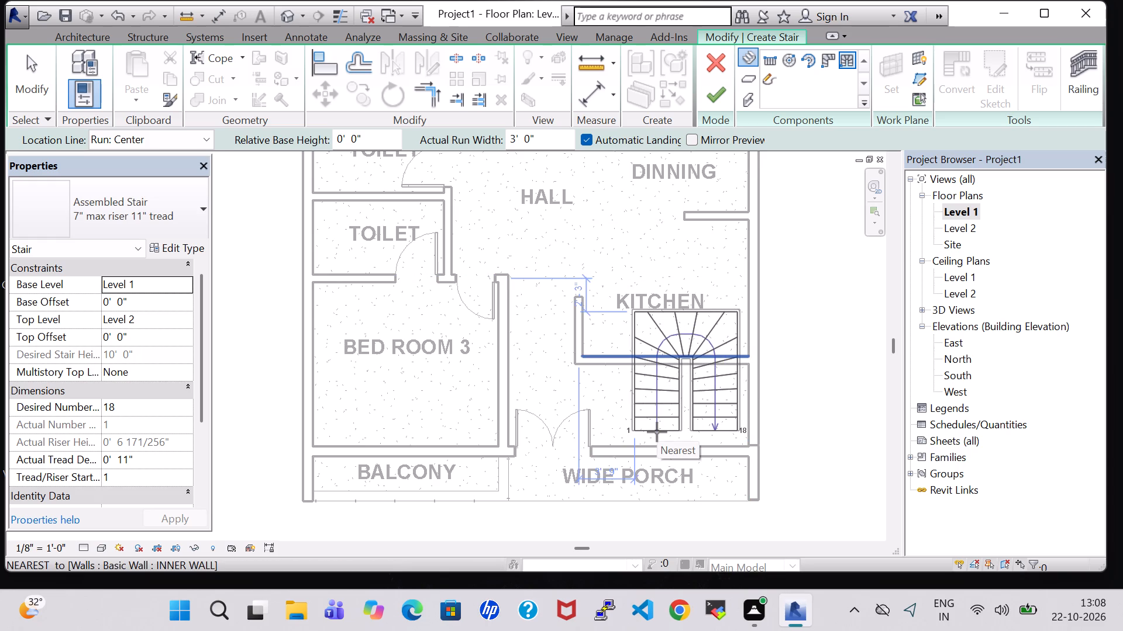
pyautogui.press('space')
pyautogui.press('space')
pyautogui.press('space')
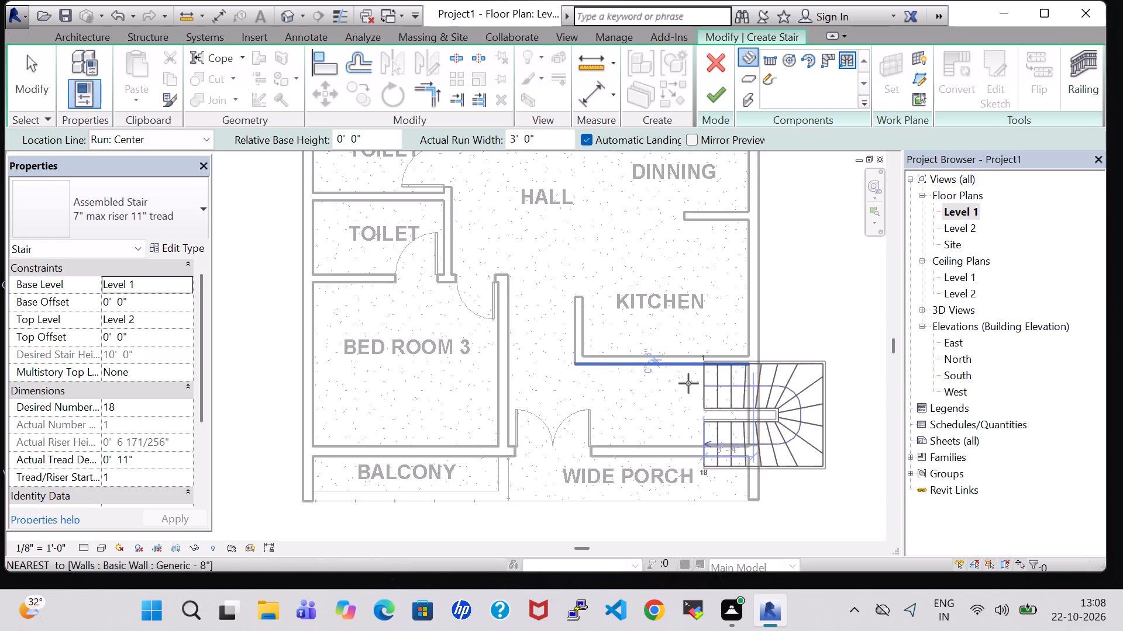
pyautogui.click(613, 379)
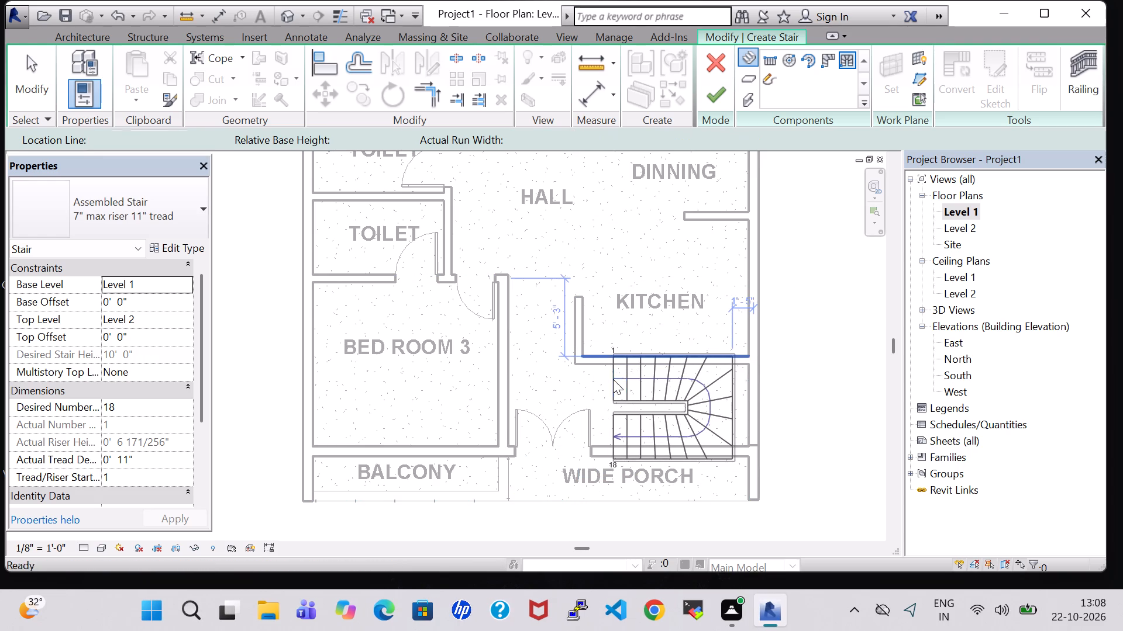
pyautogui.click(721, 103)
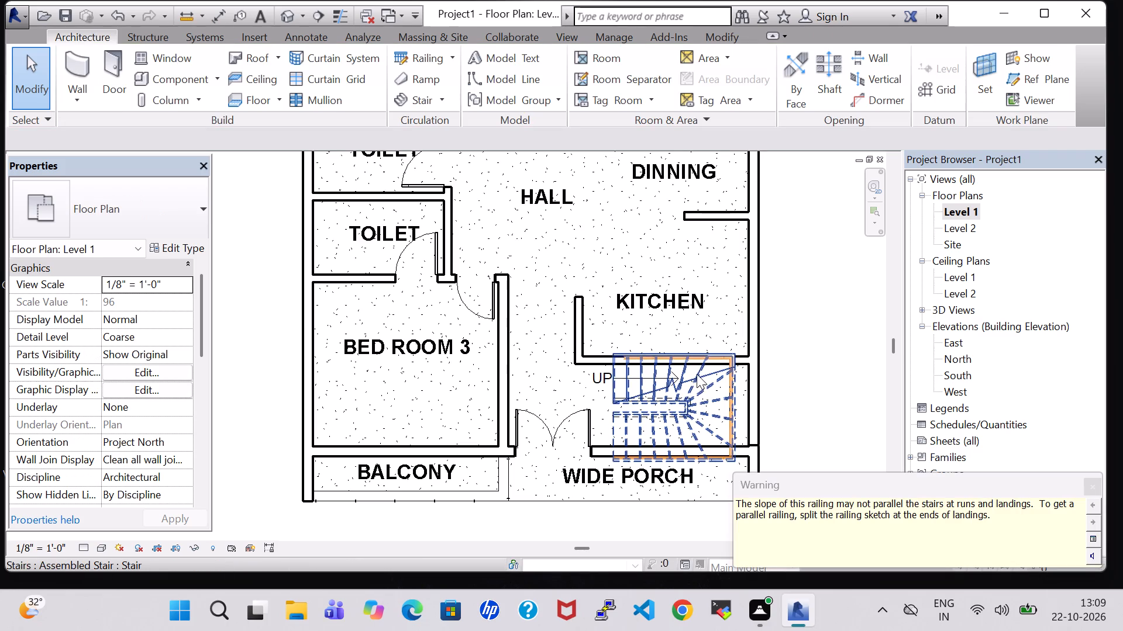
# Edit the winder stair, narrowing its run to about 2' 1" wide and 5' 1" overall to fit between the kitchen and porch walls.
pyautogui.doubleClick(702, 387)
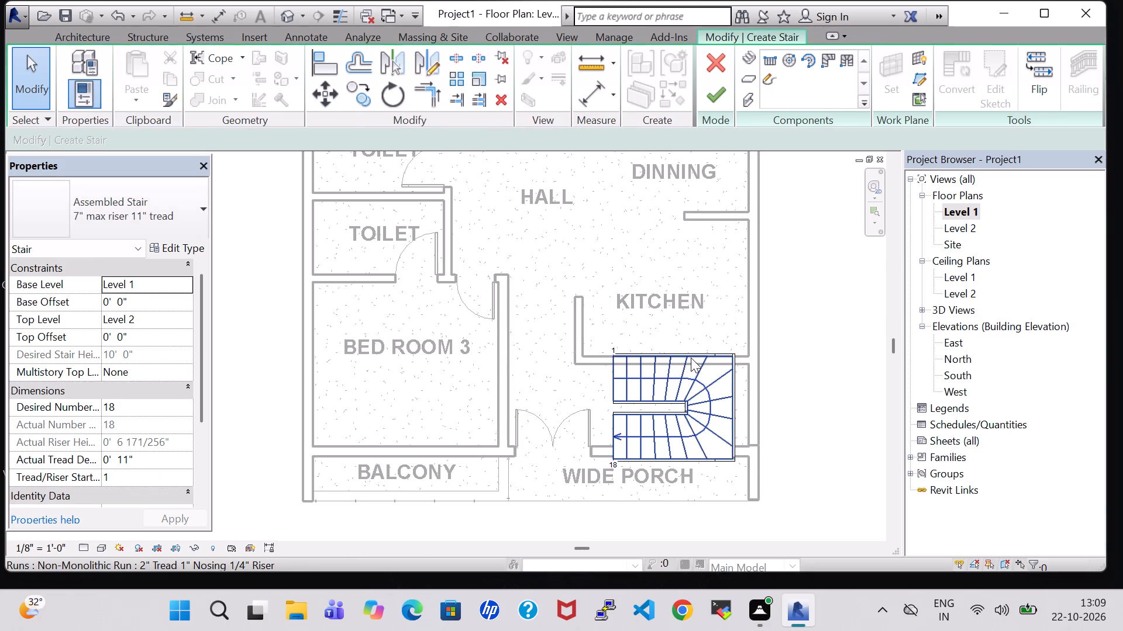
pyautogui.click(690, 356)
pyautogui.moveTo(672, 344); pyautogui.dragTo(672, 352)
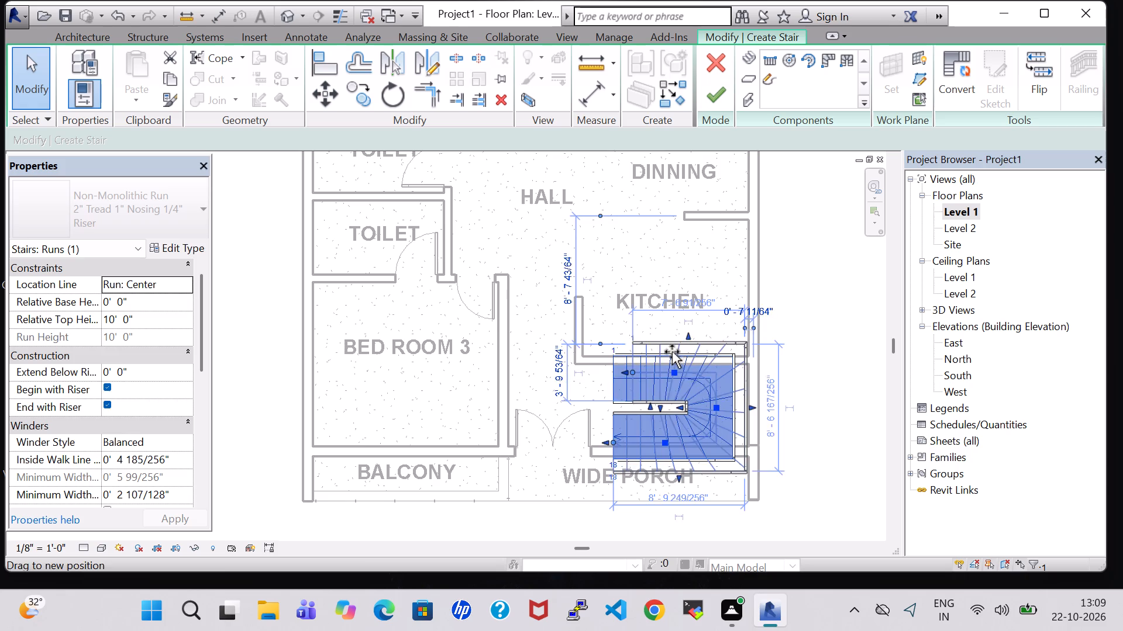
pyautogui.moveTo(672, 352); pyautogui.dragTo(673, 372)
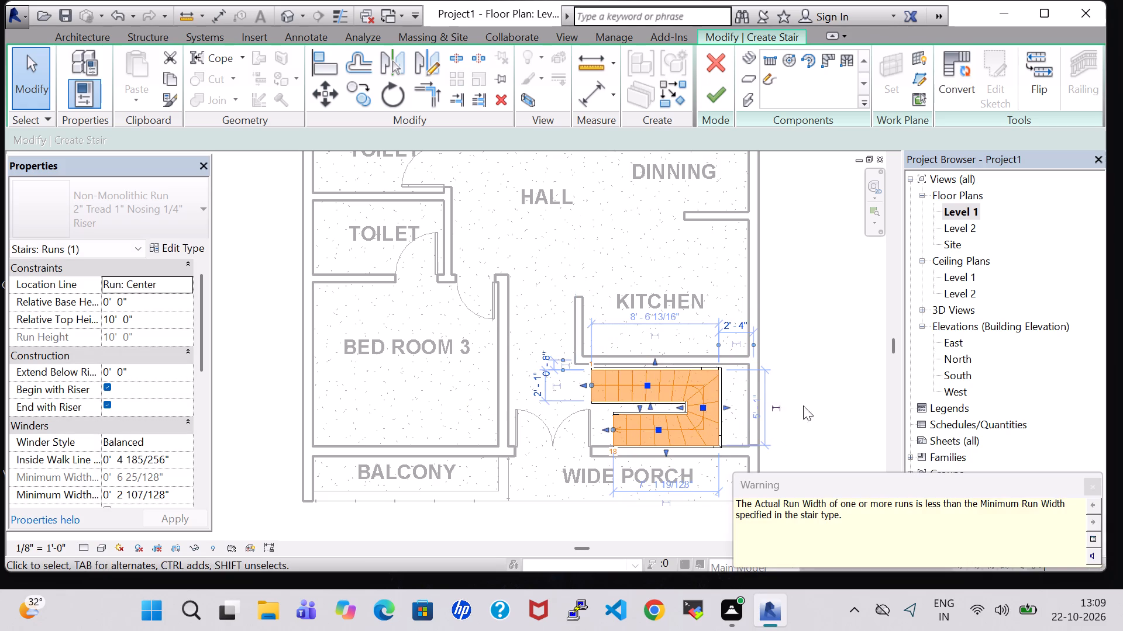
pyautogui.click(815, 408)
# Nudge the winder run east against the east exterior wall, keeping it between the kitchen and porch walls.
pyautogui.click(695, 412)
pyautogui.press('Right')
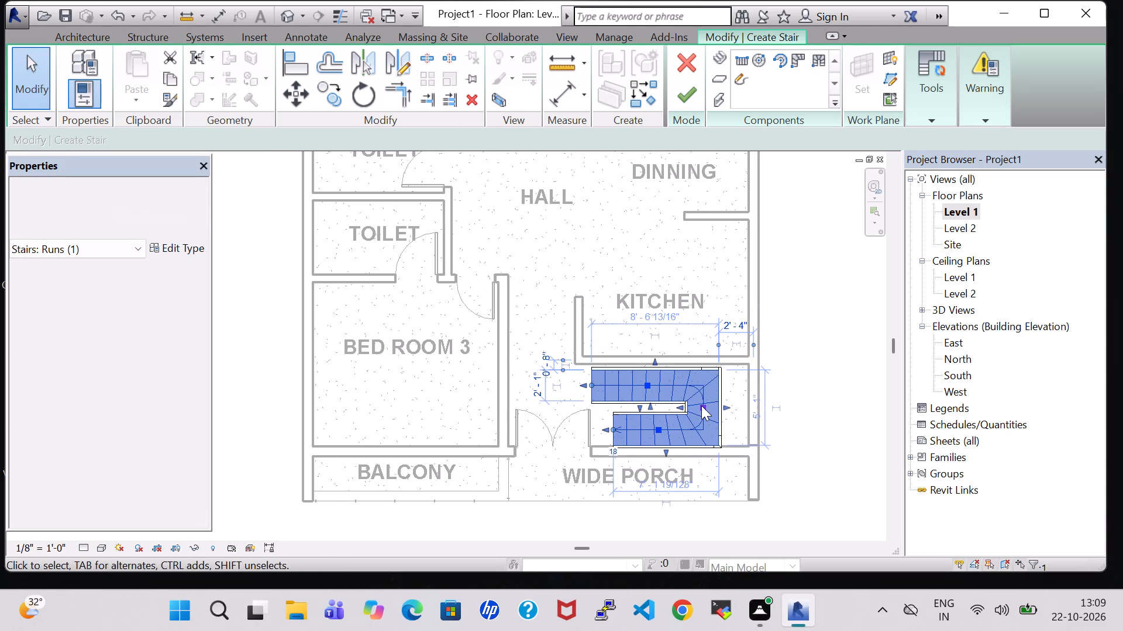
pyautogui.press('Right')
pyautogui.press('Right')
pyautogui.press('Right')
pyautogui.press('Right')
pyautogui.press('Right')
pyautogui.press('Right')
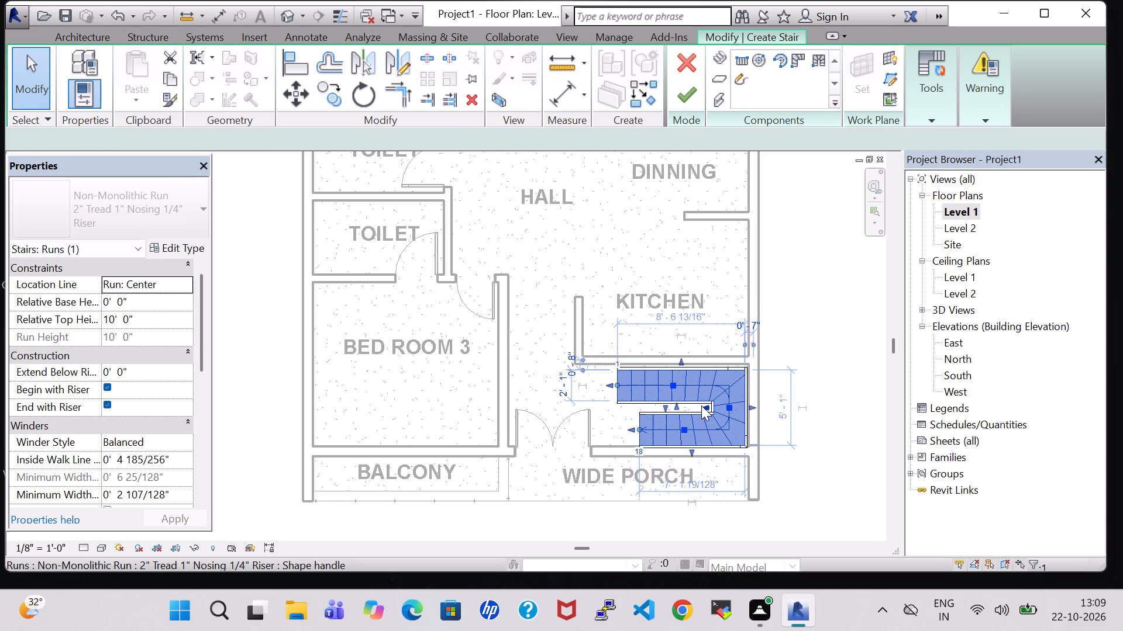
pyautogui.press('Up')
pyautogui.press('Down')
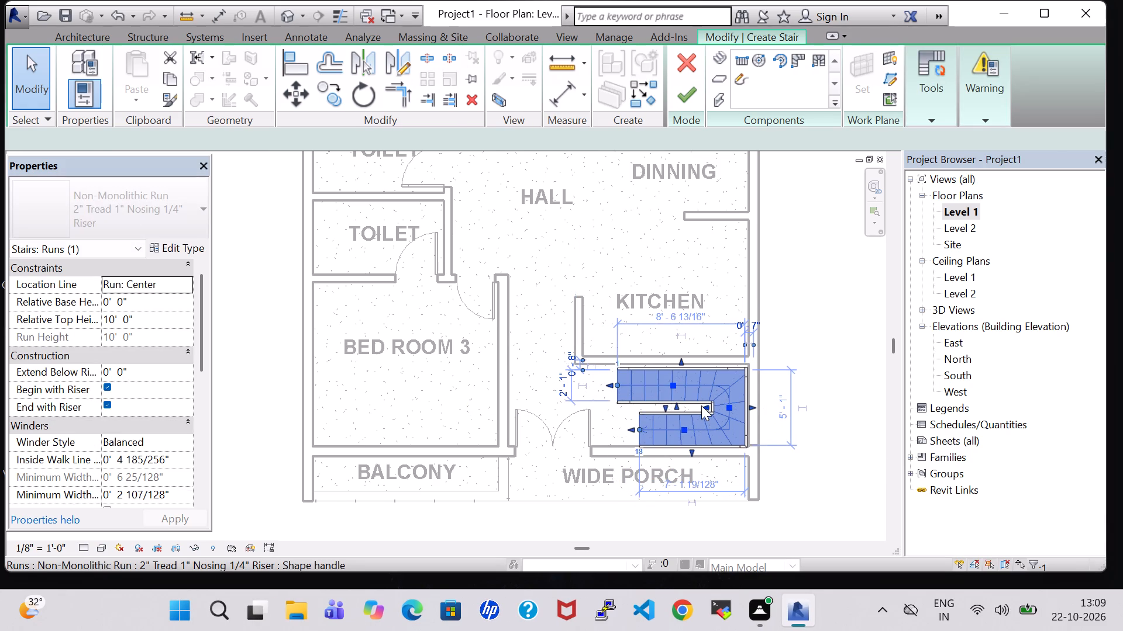
pyautogui.click(817, 338)
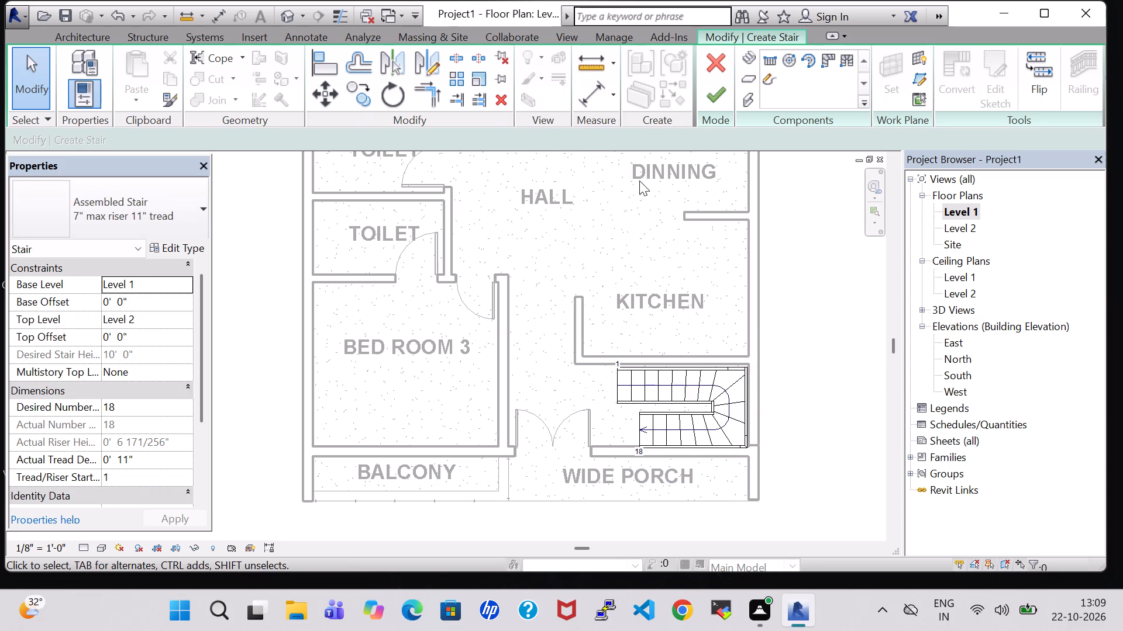
# Examine in 3D how the winder stair sits beneath the roof opening at the building's southeast corner.
pyautogui.click(280, 14)
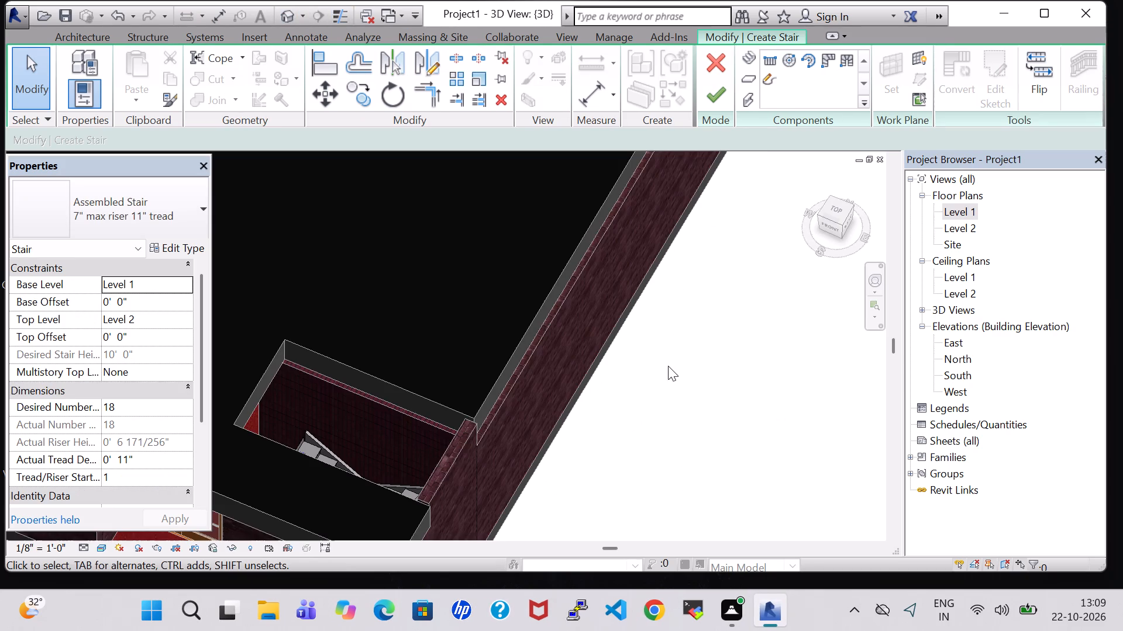
pyautogui.moveTo(658, 371); pyautogui.dragTo(751, 334, button='middle')
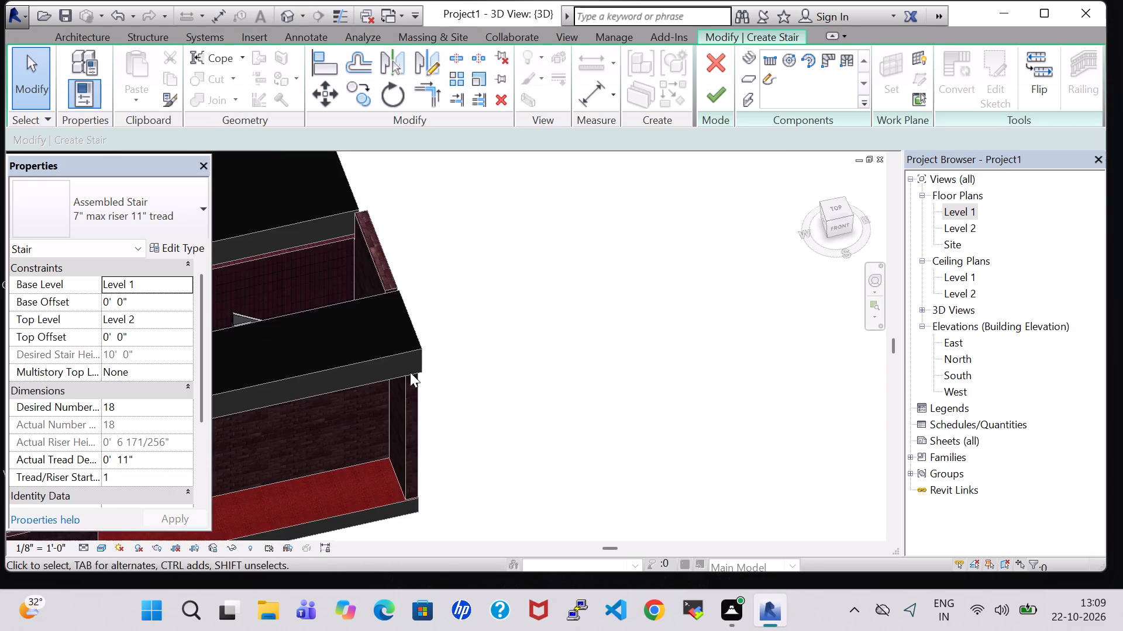
pyautogui.keyDown('shift'); pyautogui.moveTo(321, 375); pyautogui.dragTo(349, 372, button='middle'); pyautogui.keyUp('shift')
pyautogui.moveTo(519, 302); pyautogui.dragTo(929, 306, button='middle')
pyautogui.scroll(-2, 519, 302)
pyautogui.scroll(-2, 791, 300)
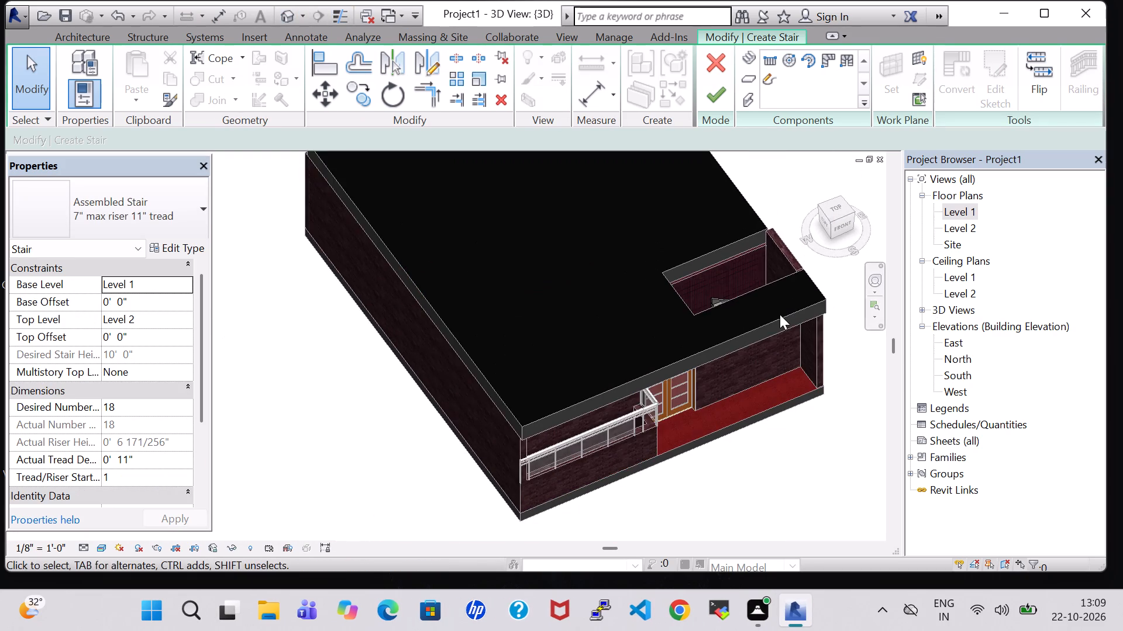
pyautogui.scroll(-1, 775, 323)
pyautogui.keyDown('shift'); pyautogui.moveTo(787, 434); pyautogui.dragTo(662, 461, button='middle'); pyautogui.keyUp('shift')
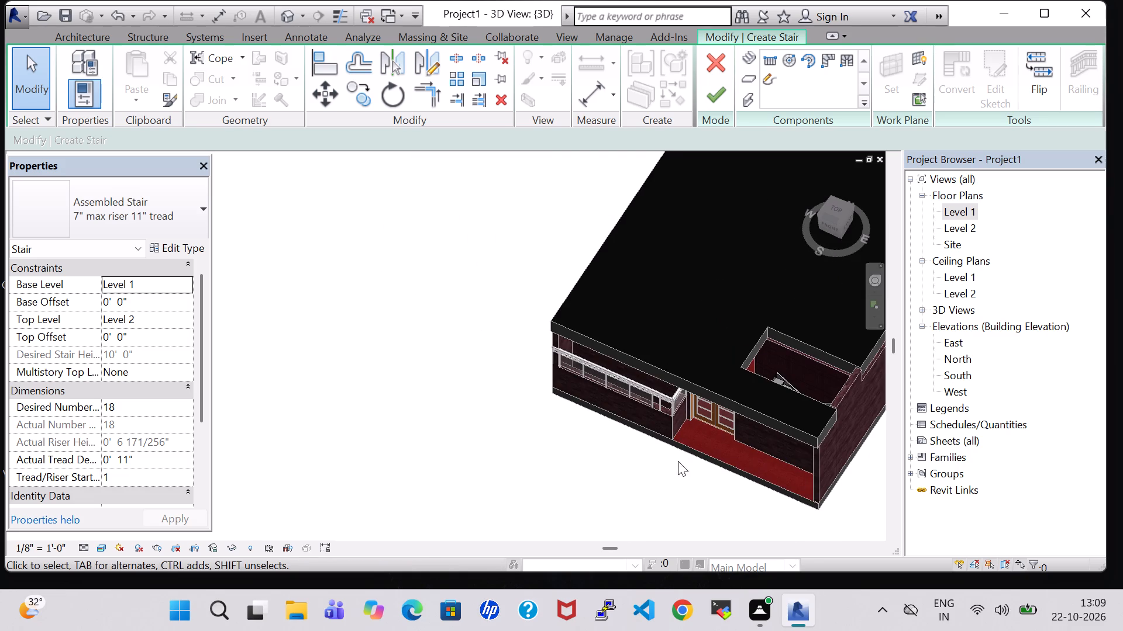
pyautogui.moveTo(678, 461); pyautogui.dragTo(549, 395, button='middle')
# Flip the winder stair's climbing direction on Level 1 so it starts at the south flight and ends at the north flight.
pyautogui.doubleClick(955, 209)
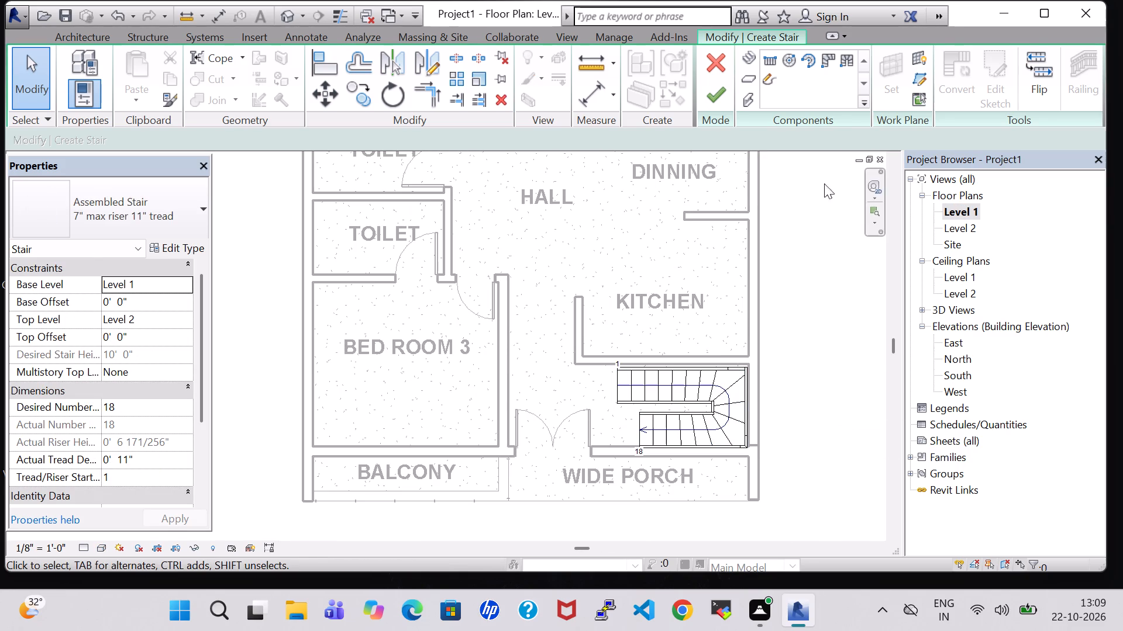
pyautogui.click(1042, 63)
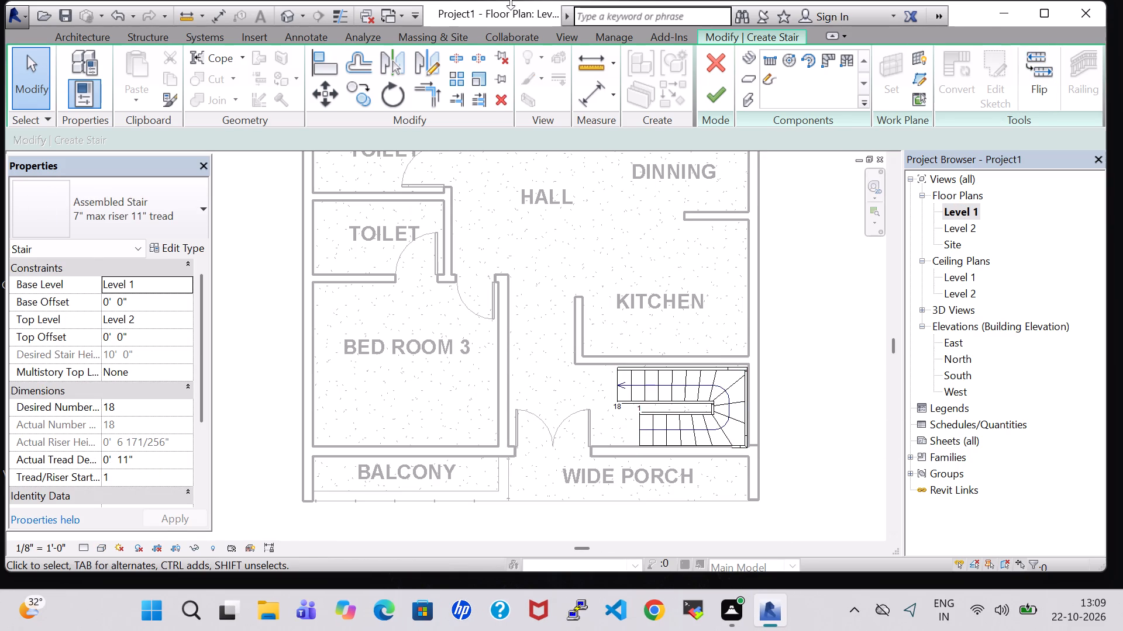
# Extend the west end of the stair's north flight by two treads, to about 10' 5" overall length.
pyautogui.click(286, 12)
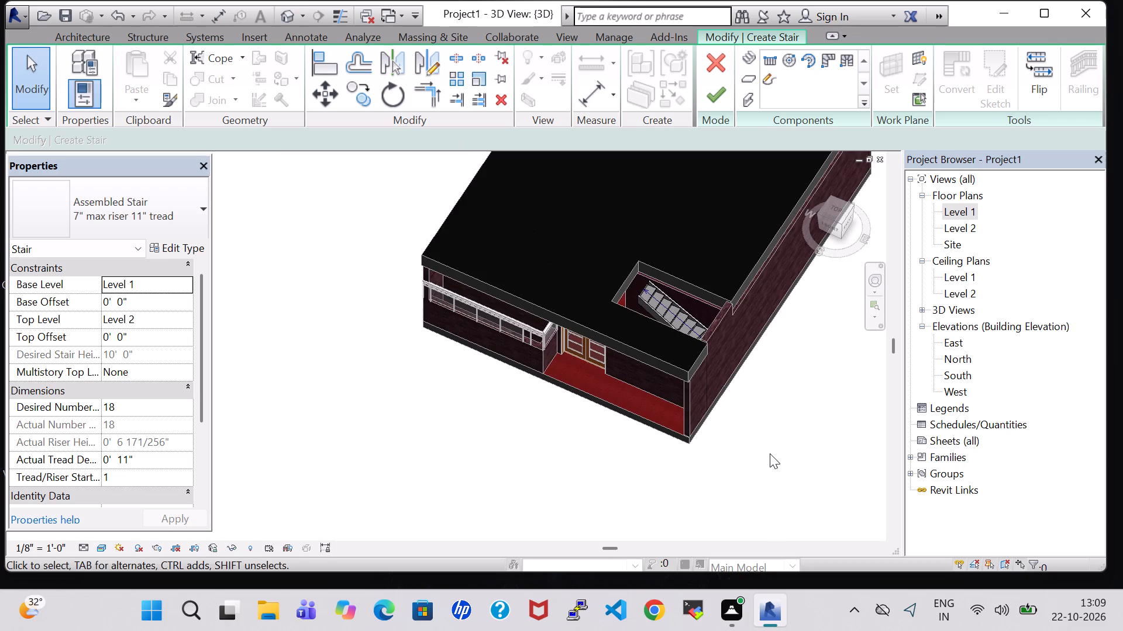
pyautogui.keyDown('shift'); pyautogui.moveTo(770, 453); pyautogui.dragTo(662, 356, button='middle'); pyautogui.keyUp('shift')
pyautogui.keyDown('shift'); pyautogui.scroll(-1, 731, 459); pyautogui.keyUp('shift')
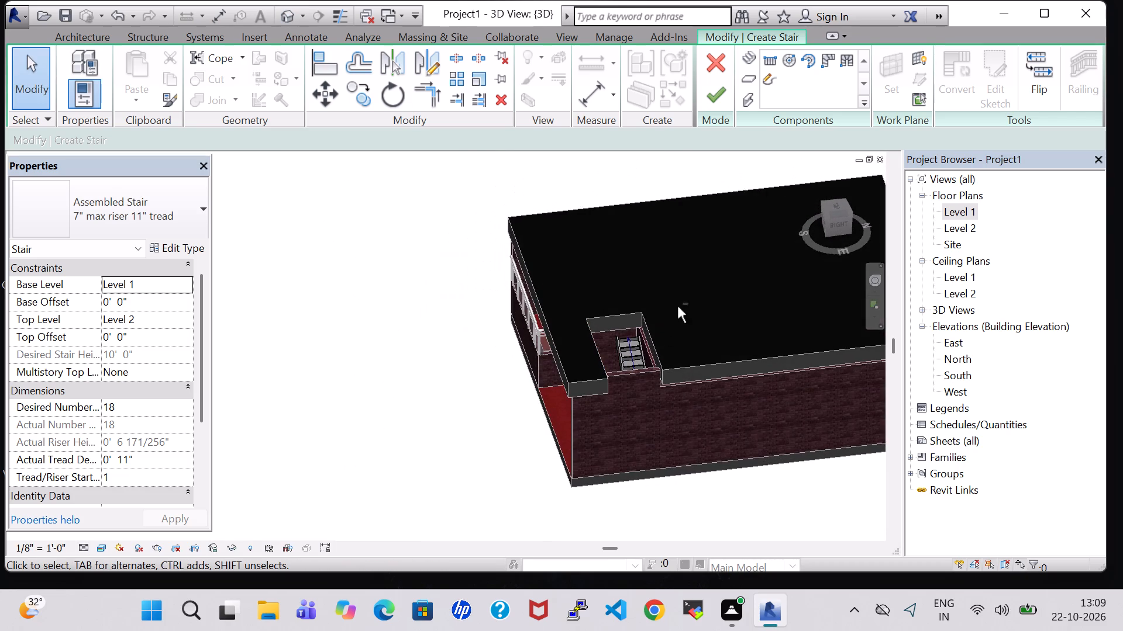
pyautogui.doubleClick(952, 207)
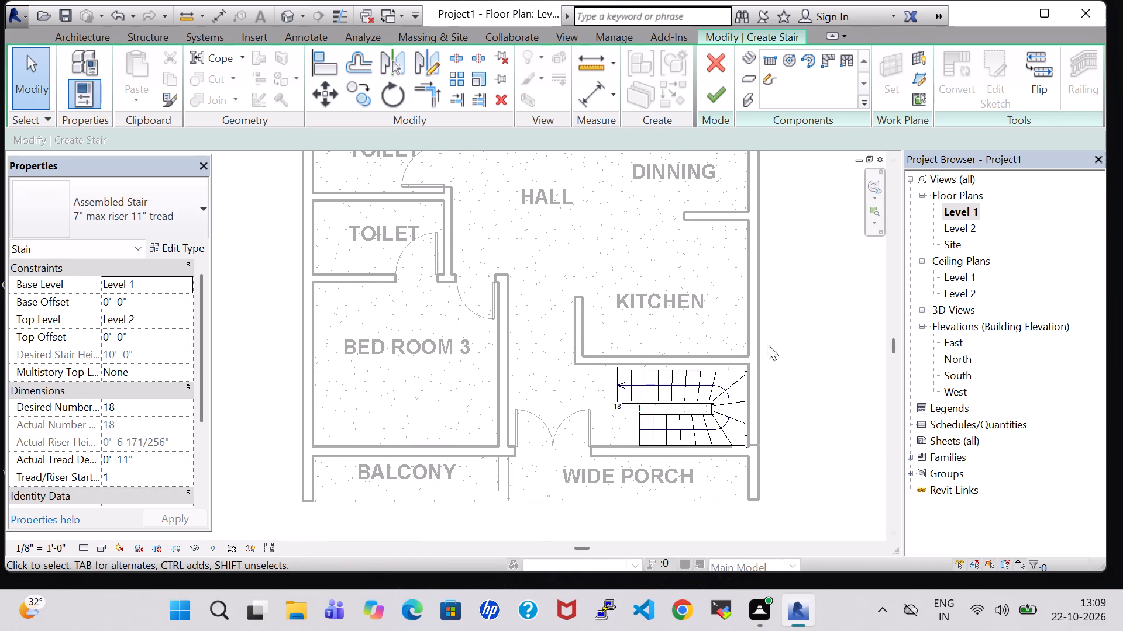
pyautogui.click(656, 380)
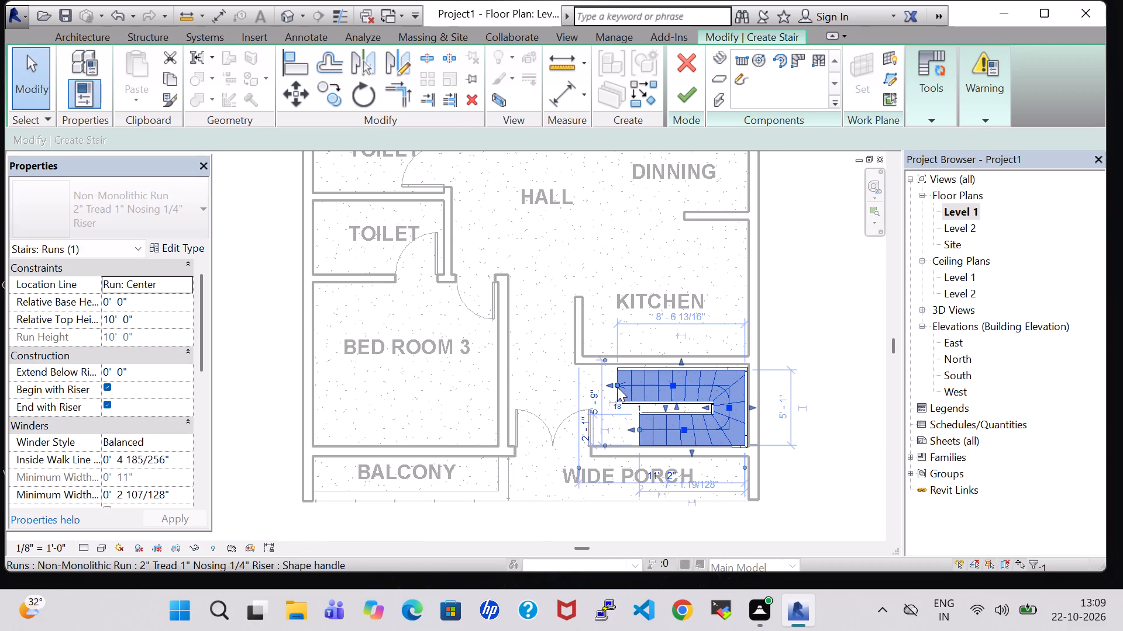
pyautogui.moveTo(616, 383); pyautogui.dragTo(608, 383)
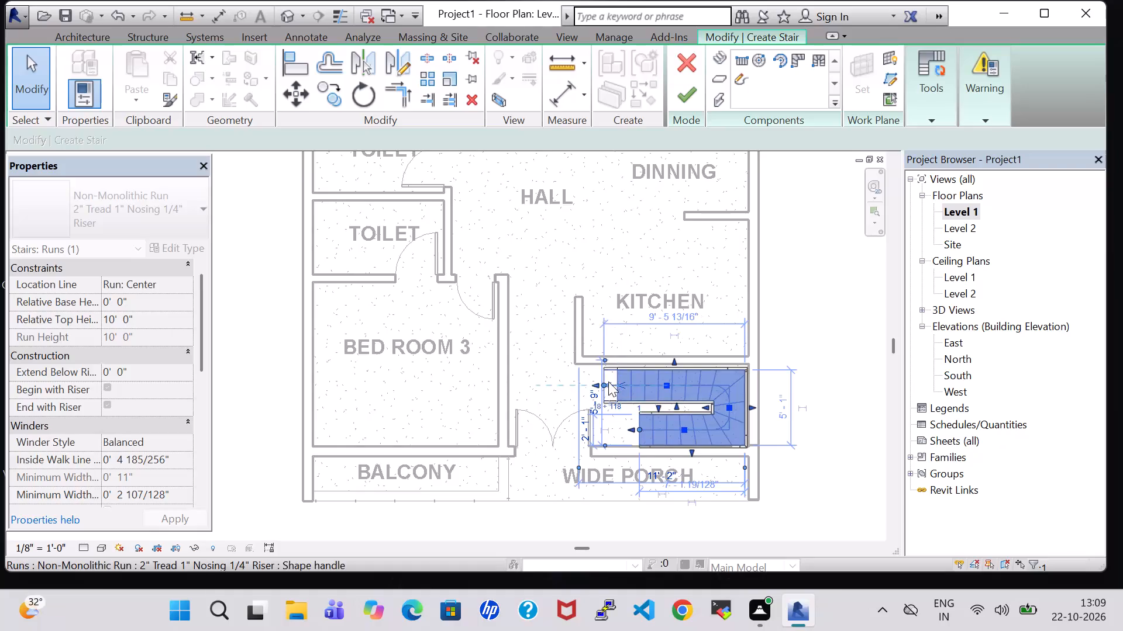
pyautogui.click(290, 18)
pyautogui.keyDown('shift'); pyautogui.moveTo(644, 514); pyautogui.dragTo(778, 464, button='middle'); pyautogui.keyUp('shift')
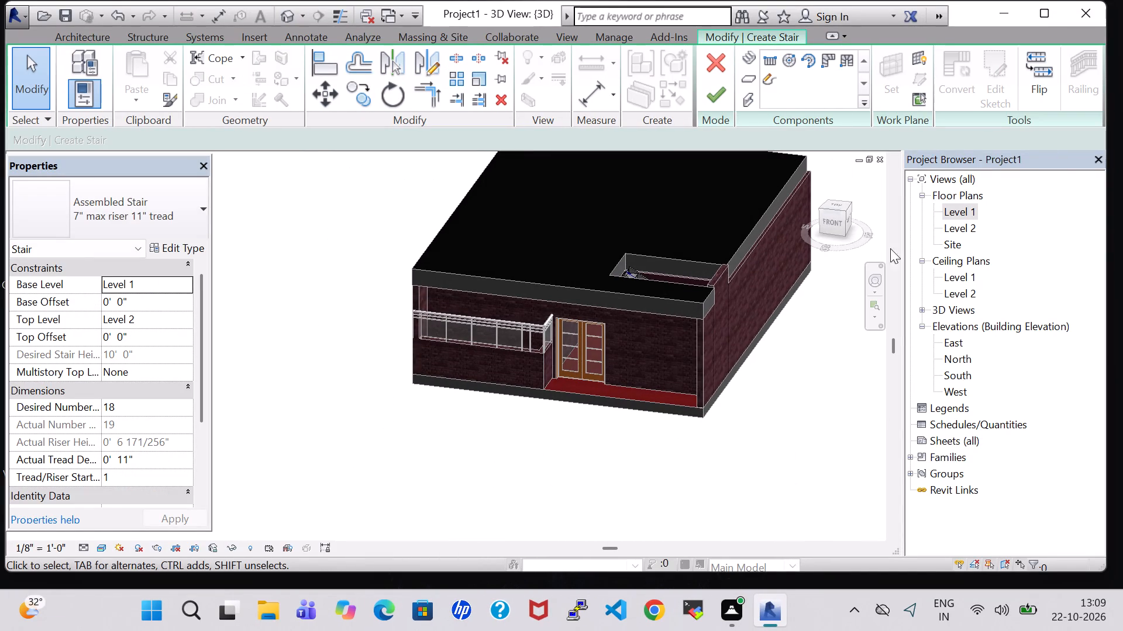
pyautogui.keyDown('shift'); pyautogui.moveTo(738, 360); pyautogui.dragTo(748, 414, button='middle'); pyautogui.keyUp('shift')
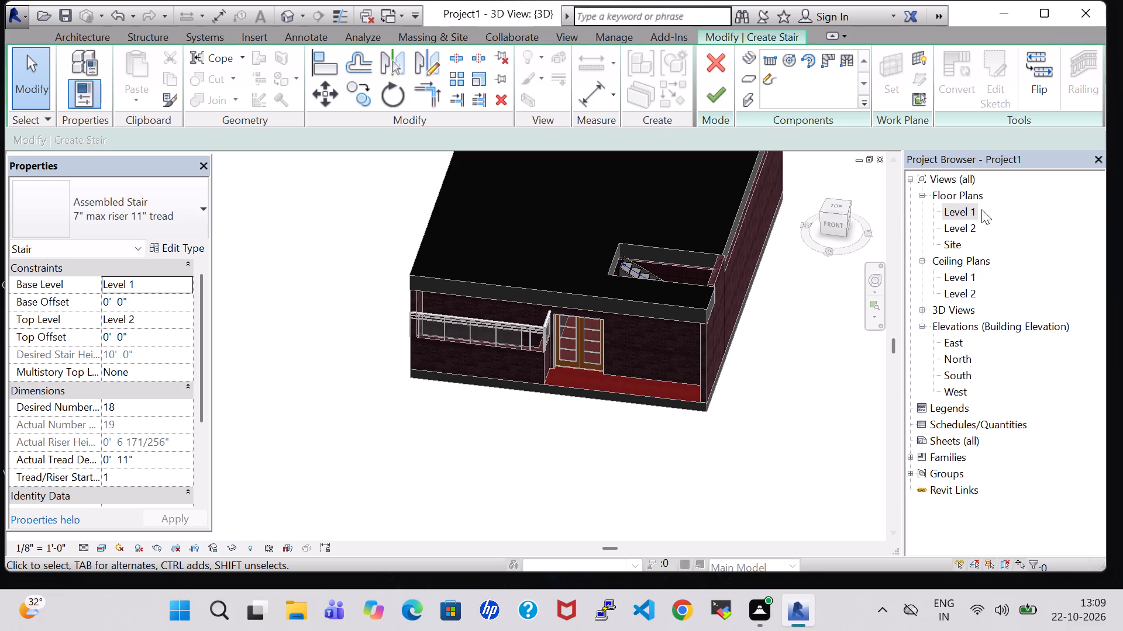
pyautogui.doubleClick(967, 209)
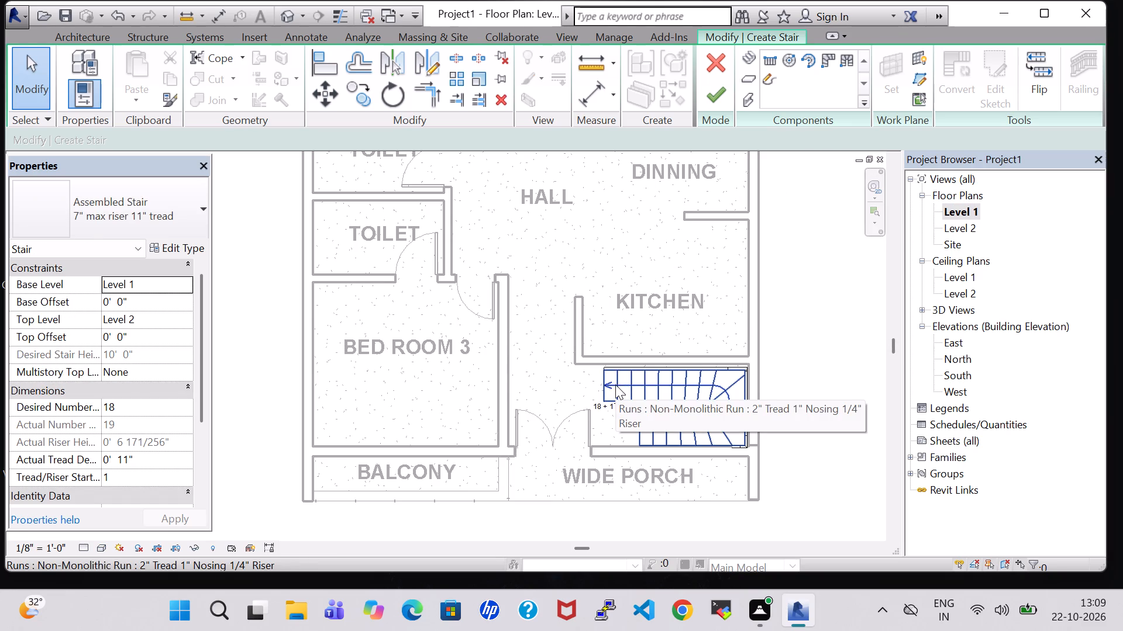
pyautogui.click(615, 384)
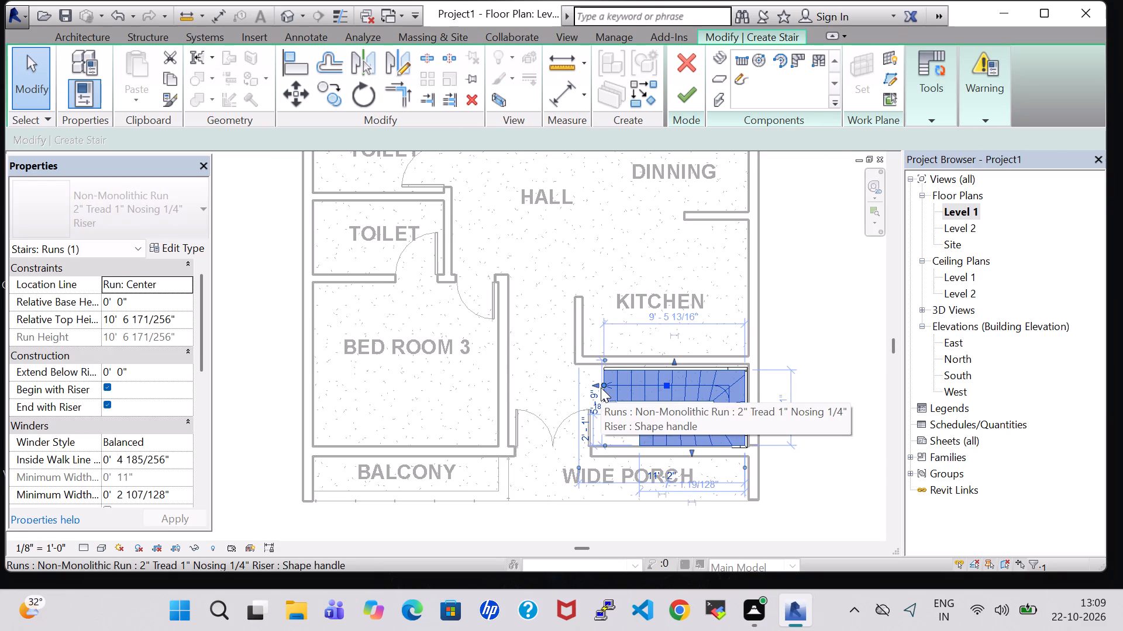
pyautogui.moveTo(605, 383); pyautogui.dragTo(595, 382)
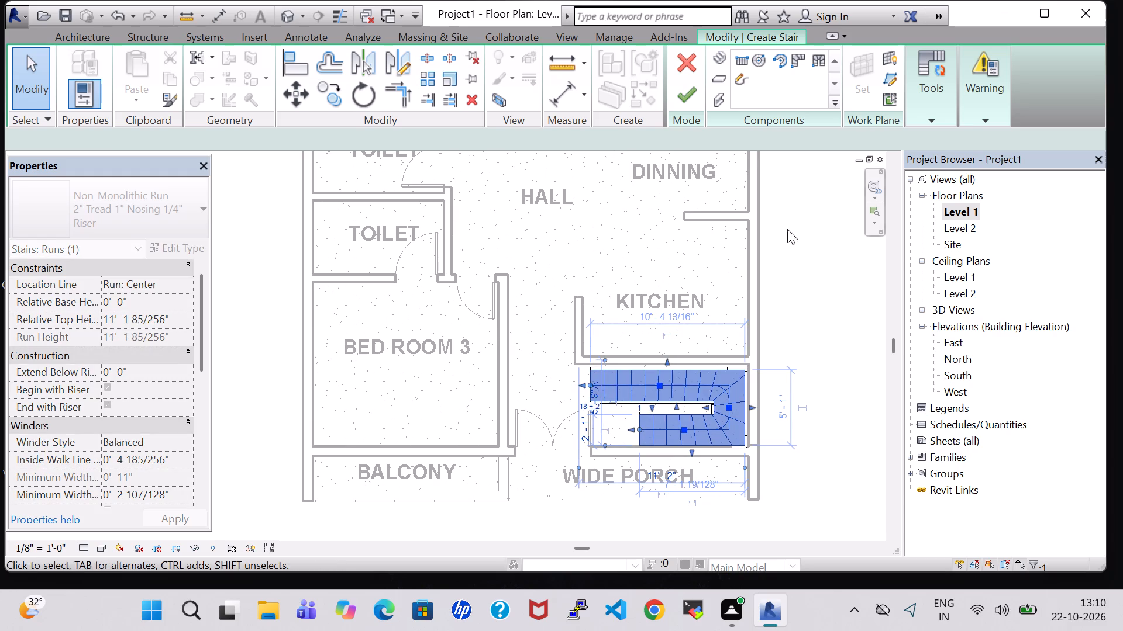
pyautogui.click(807, 258)
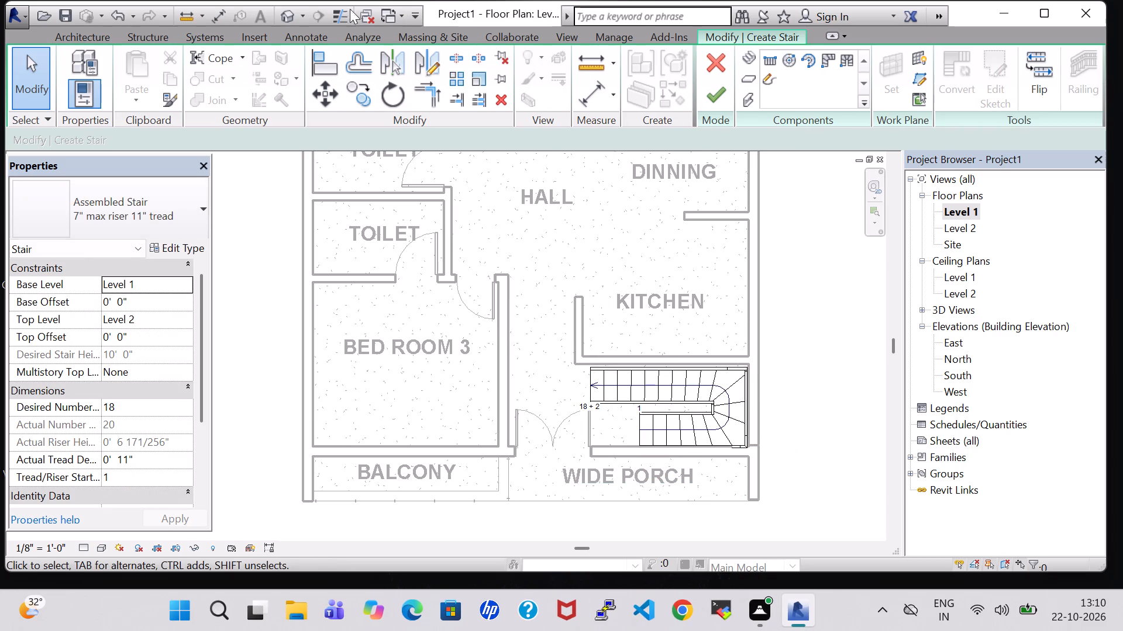
# Turn off the visibility of the Roofs category in the 3D view.
pyautogui.click(291, 18)
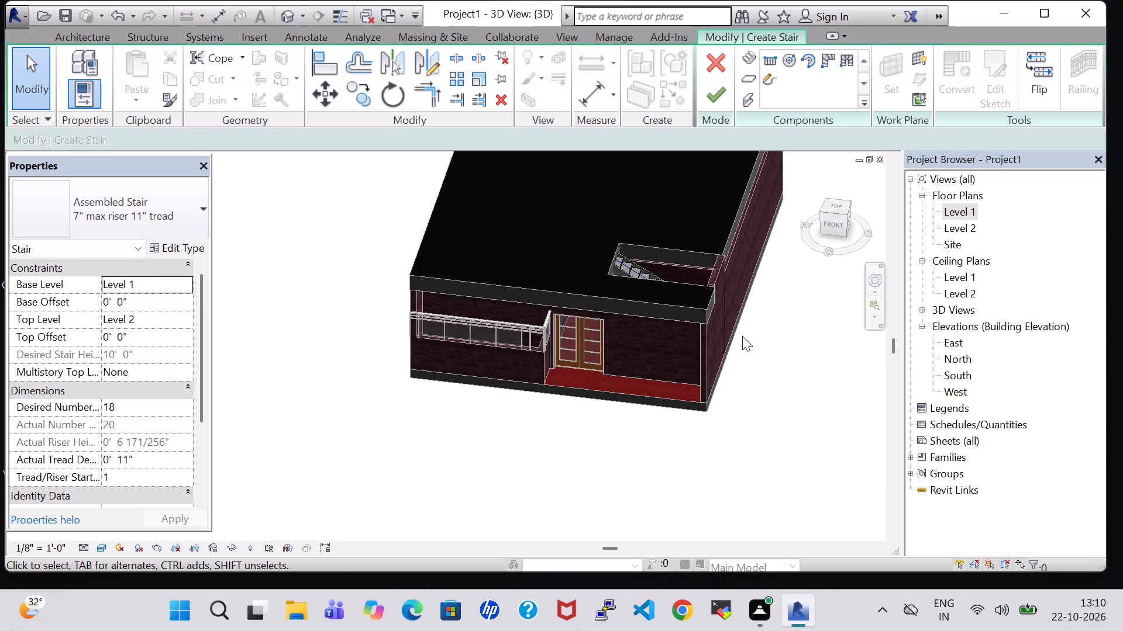
pyautogui.keyDown('shift'); pyautogui.moveTo(766, 343); pyautogui.dragTo(766, 229, button='middle'); pyautogui.keyUp('shift')
pyautogui.middleClick(766, 229)
pyautogui.keyDown('shift'); pyautogui.moveTo(771, 356); pyautogui.dragTo(658, 435, button='middle'); pyautogui.keyUp('shift')
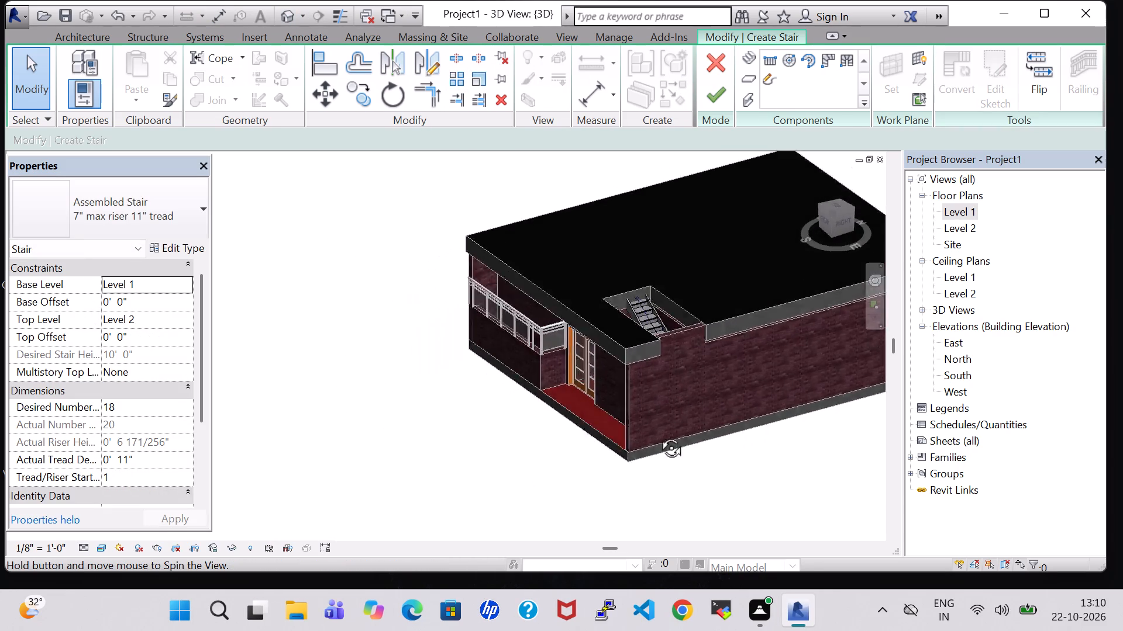
pyautogui.keyDown('shift'); pyautogui.moveTo(658, 435); pyautogui.dragTo(778, 371, button='middle'); pyautogui.keyUp('shift')
pyautogui.keyDown('shift'); pyautogui.moveTo(797, 326); pyautogui.dragTo(798, 307, button='middle'); pyautogui.keyUp('shift')
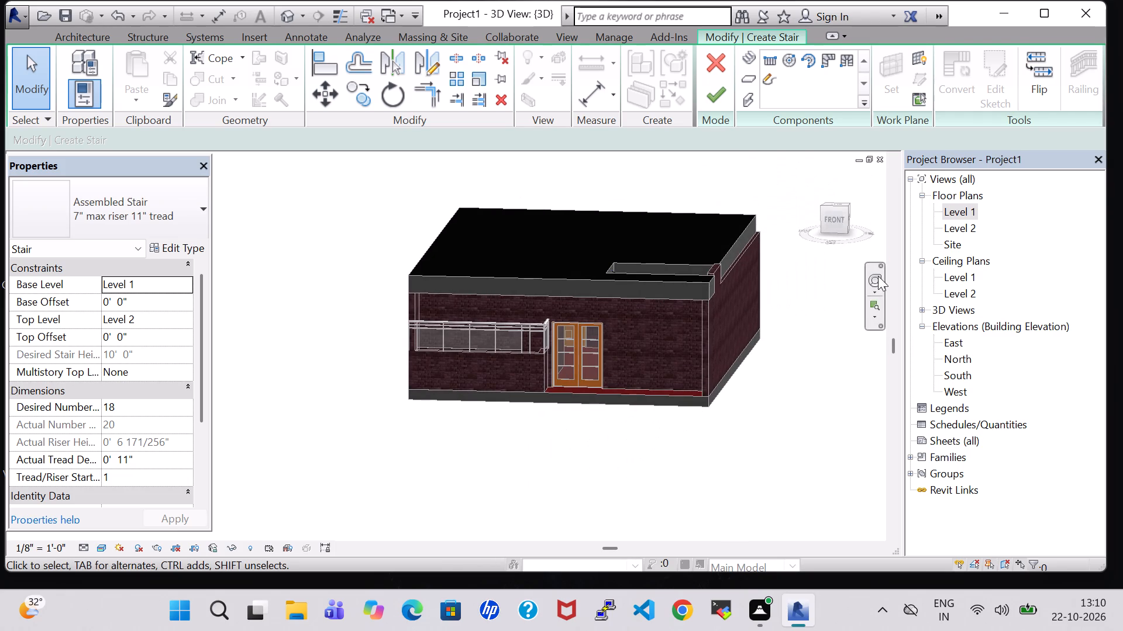
pyautogui.press('v')
pyautogui.press('v')
pyautogui.click(199, 307)
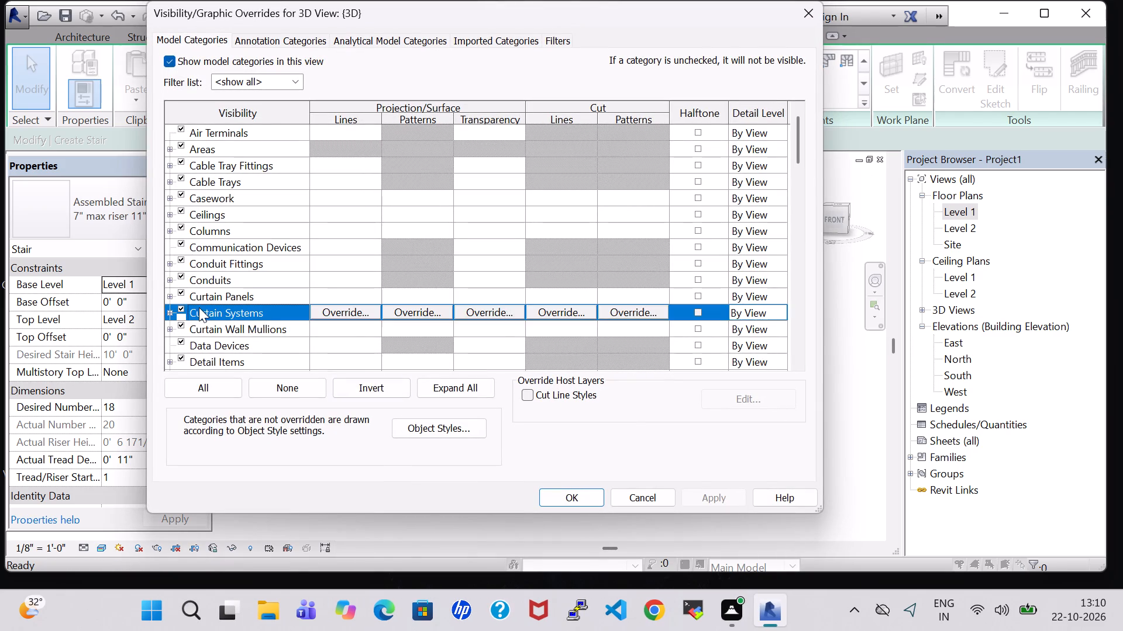
pyautogui.press('r')
pyautogui.scroll(-3, 215, 287)
pyautogui.scroll(-2, 182, 345)
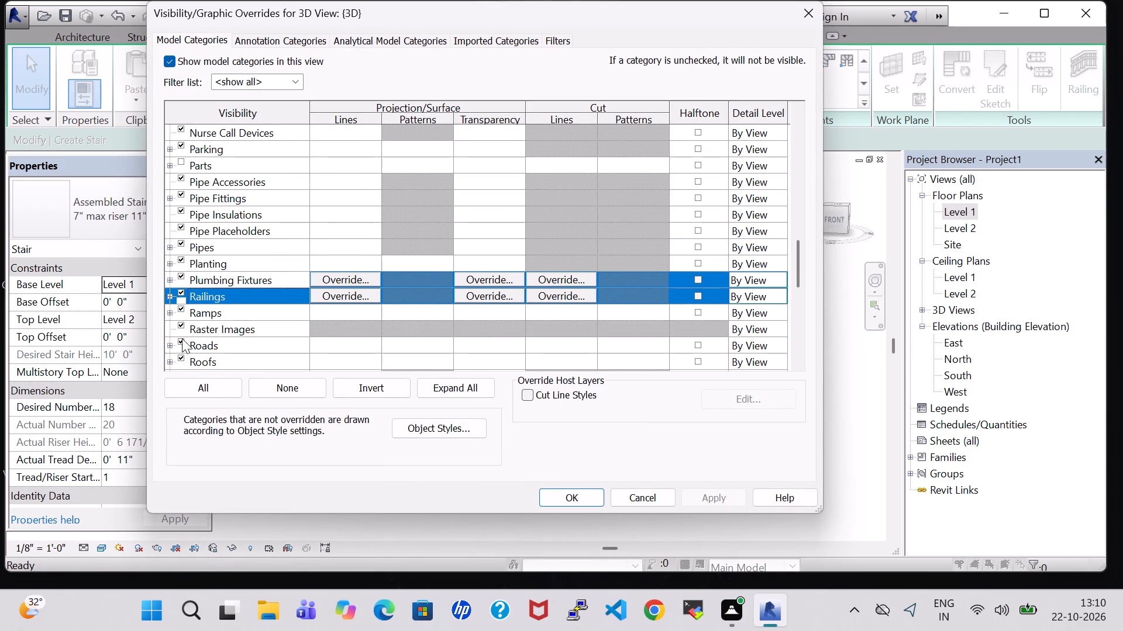
pyautogui.click(181, 326)
pyautogui.click(725, 493)
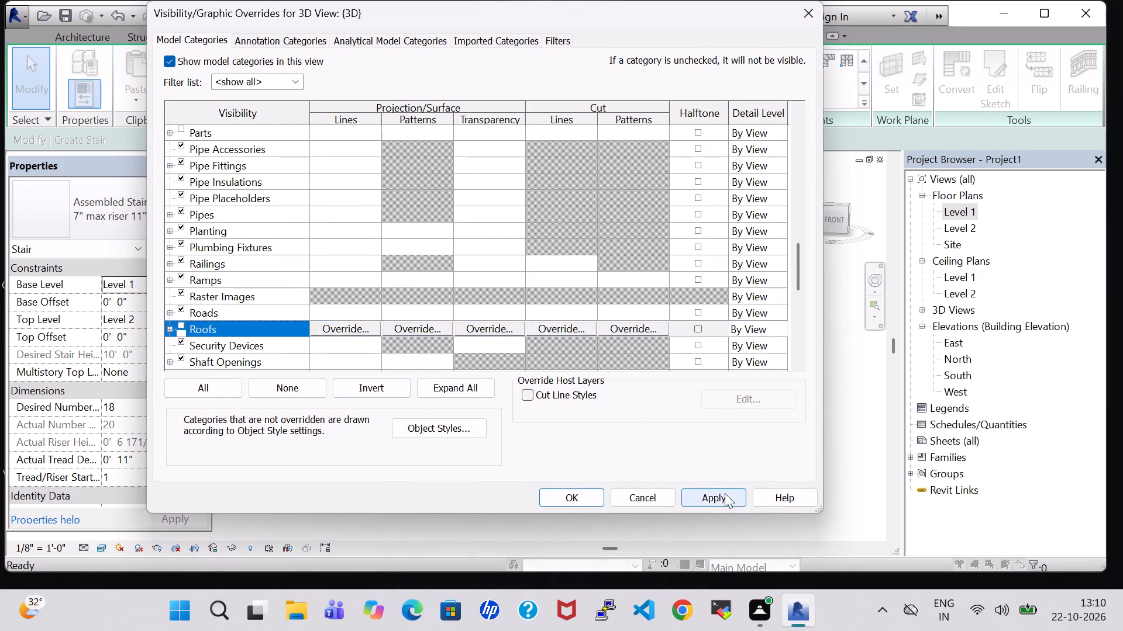
pyautogui.click(569, 494)
pyautogui.click(654, 476)
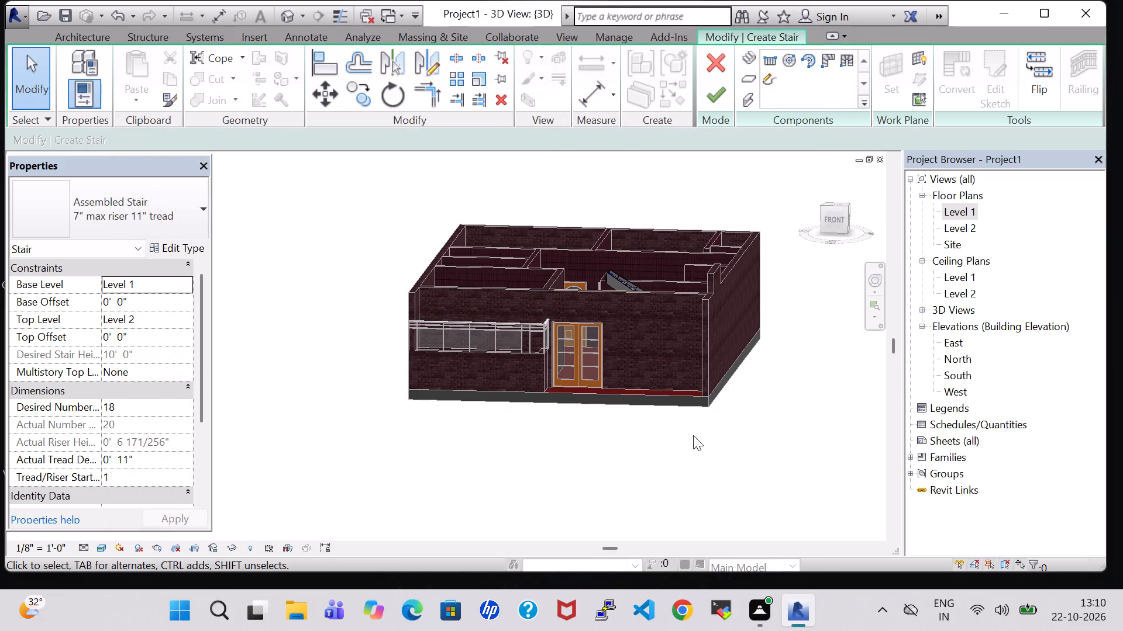
# Finish the winder stair edit.
pyautogui.click(960, 205)
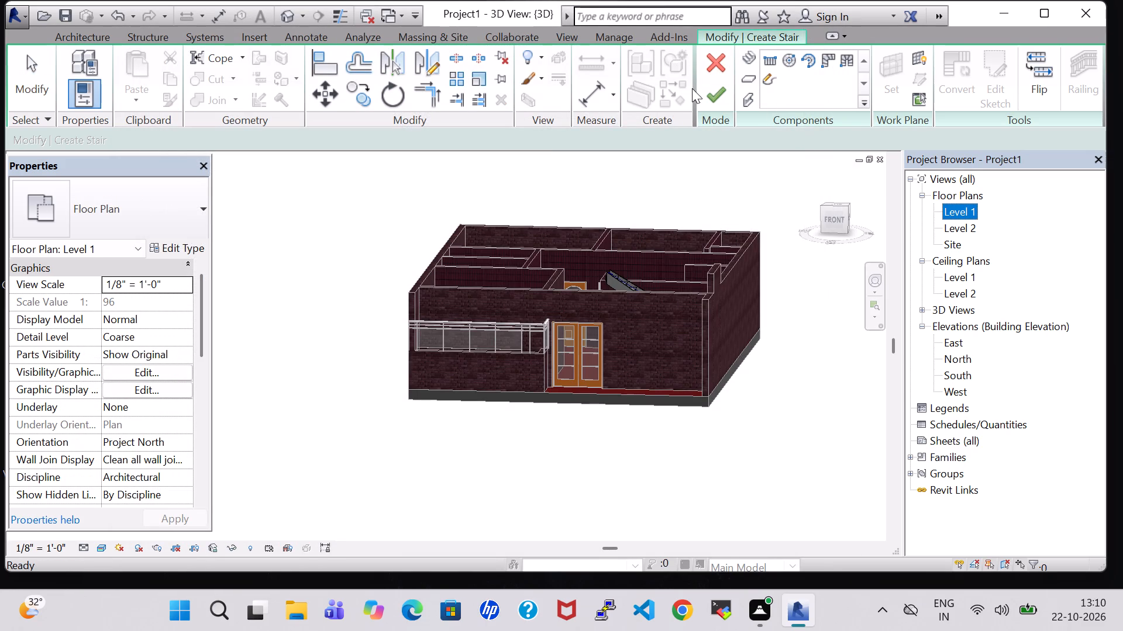
pyautogui.click(701, 91)
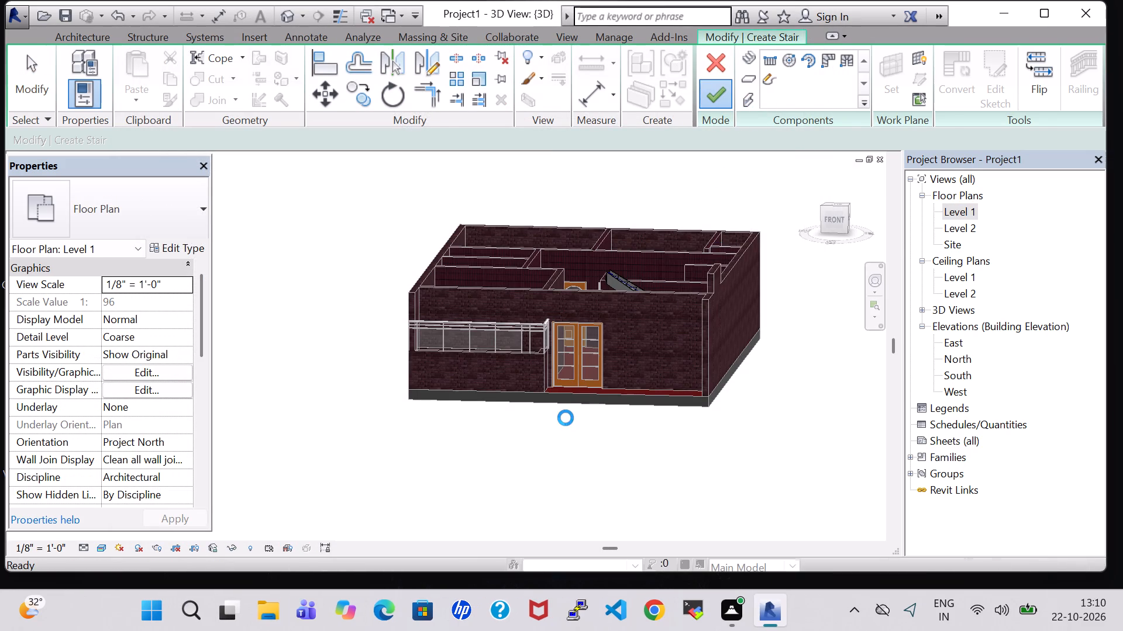
pyautogui.click(1098, 481)
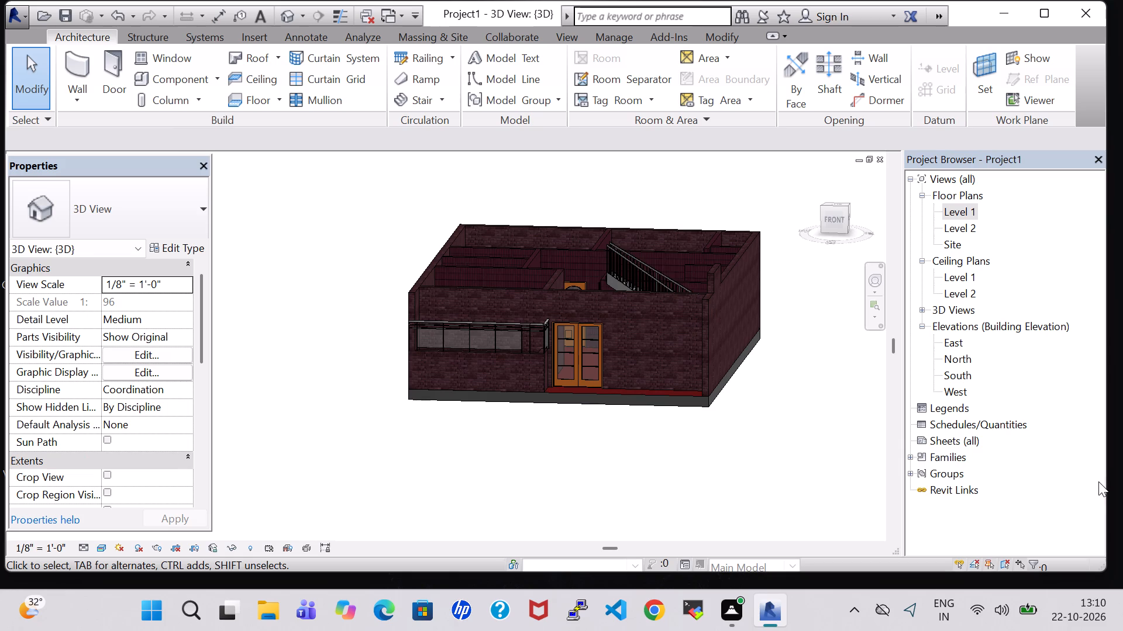
# Delete the outer Handrail - Rectangular railing that runs along the walls around the winder stair.
pyautogui.click(641, 468)
pyautogui.keyDown('shift'); pyautogui.moveTo(641, 469); pyautogui.dragTo(642, 542, button='middle'); pyautogui.keyUp('shift')
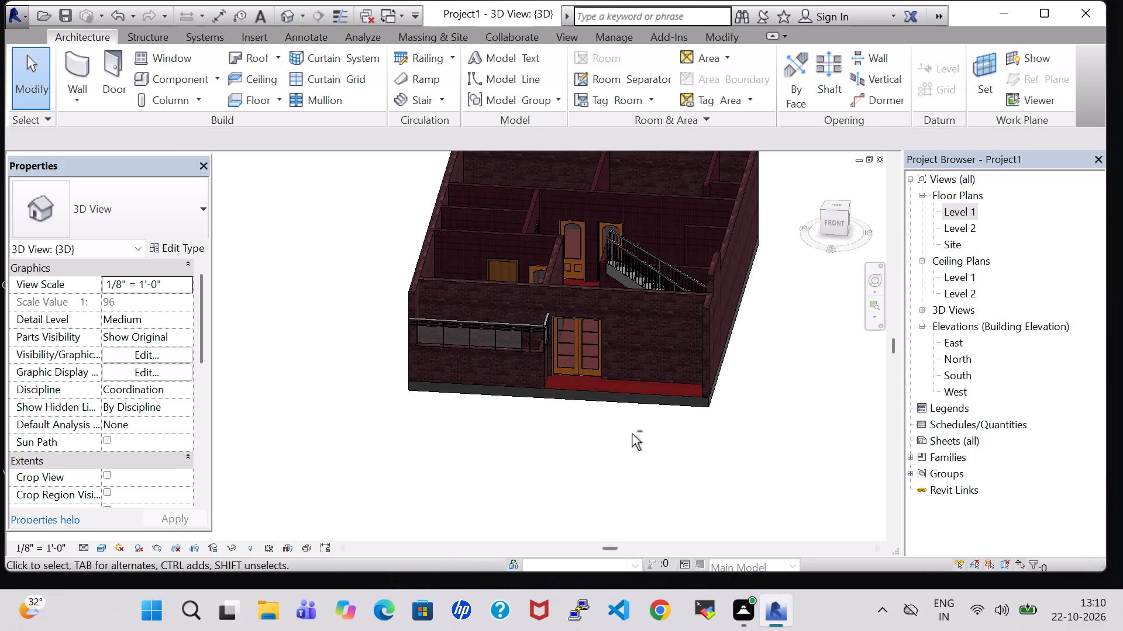
pyautogui.keyDown('shift'); pyautogui.moveTo(632, 434); pyautogui.dragTo(592, 552, button='middle'); pyautogui.keyUp('shift')
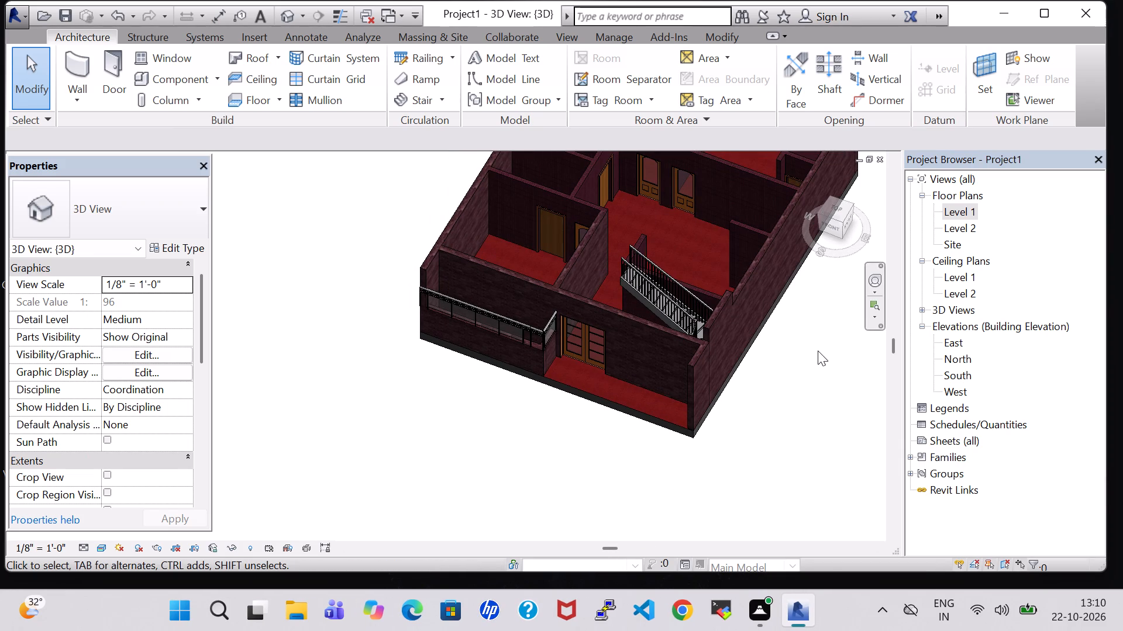
pyautogui.keyDown('shift'); pyautogui.middleClick(800, 358); pyautogui.keyUp('shift')
pyautogui.keyDown('shift'); pyautogui.moveTo(781, 398); pyautogui.dragTo(752, 489, button='middle'); pyautogui.keyUp('shift')
pyautogui.keyDown('shift'); pyautogui.moveTo(781, 396); pyautogui.dragTo(666, 439, button='middle'); pyautogui.keyUp('shift')
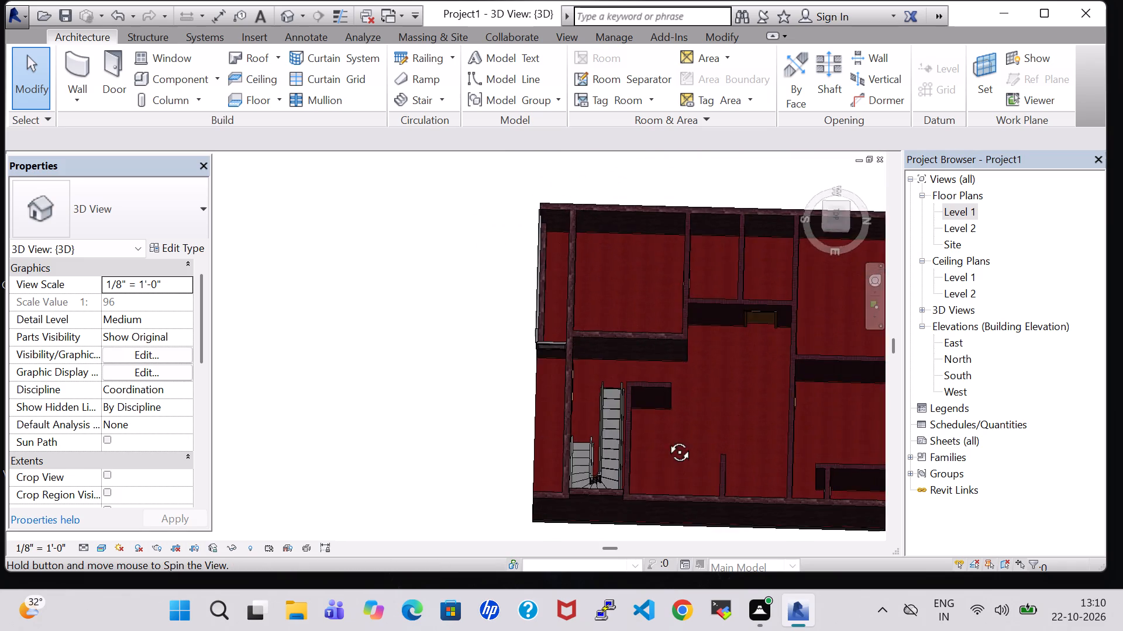
pyautogui.keyDown('shift'); pyautogui.moveTo(666, 439); pyautogui.dragTo(700, 447, button='middle'); pyautogui.keyUp('shift')
pyautogui.keyDown('shift'); pyautogui.middleClick(700, 447); pyautogui.keyUp('shift')
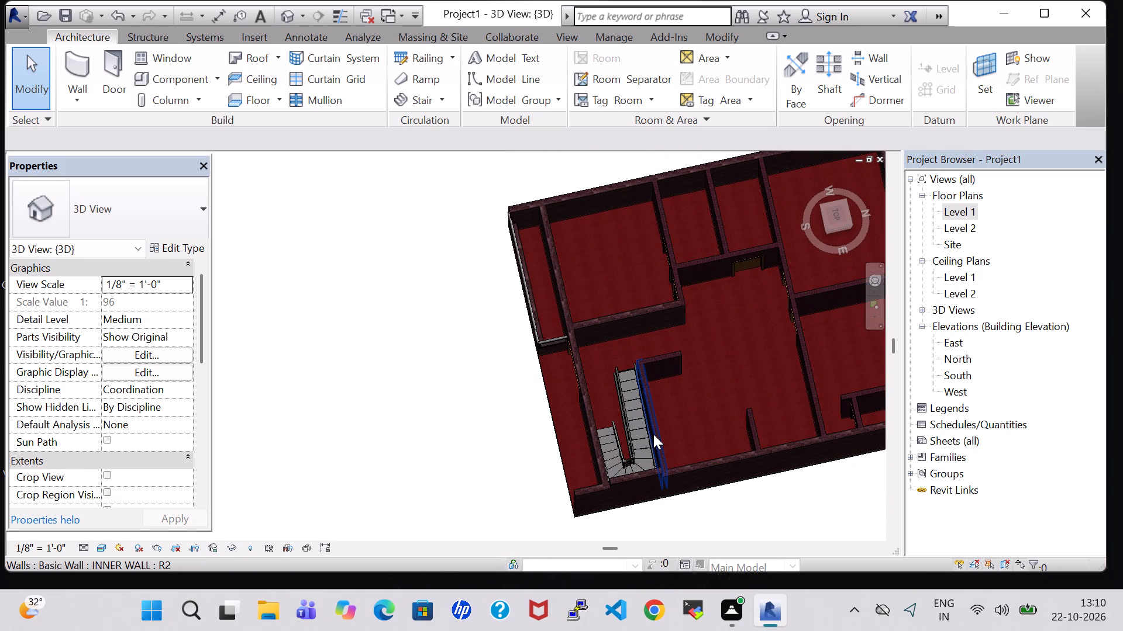
pyautogui.click(650, 435)
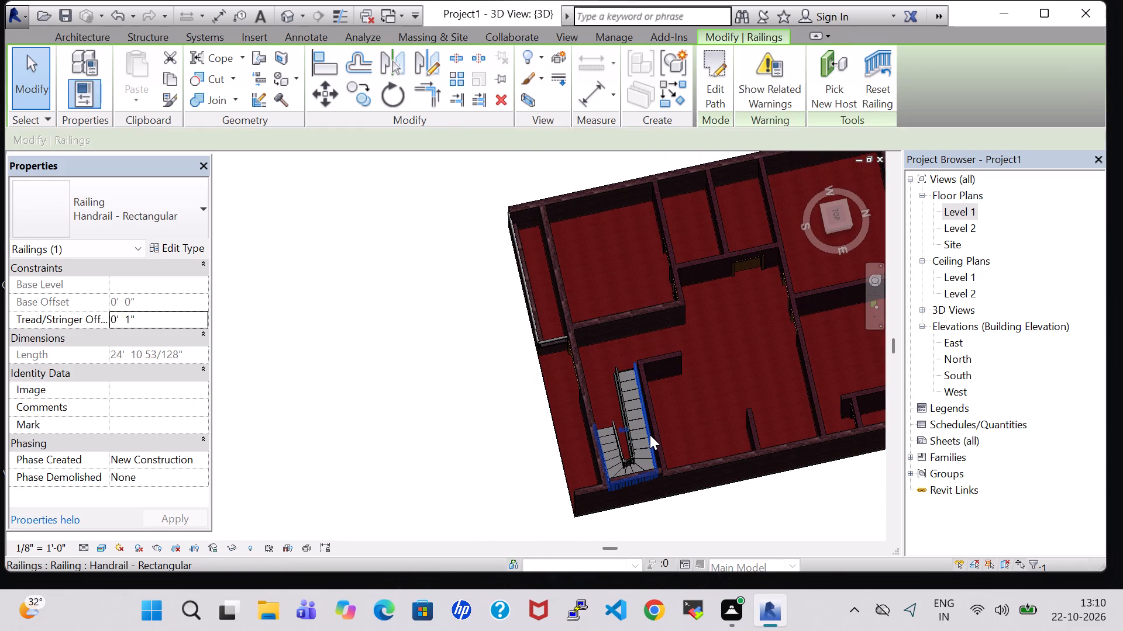
pyautogui.press('Delete')
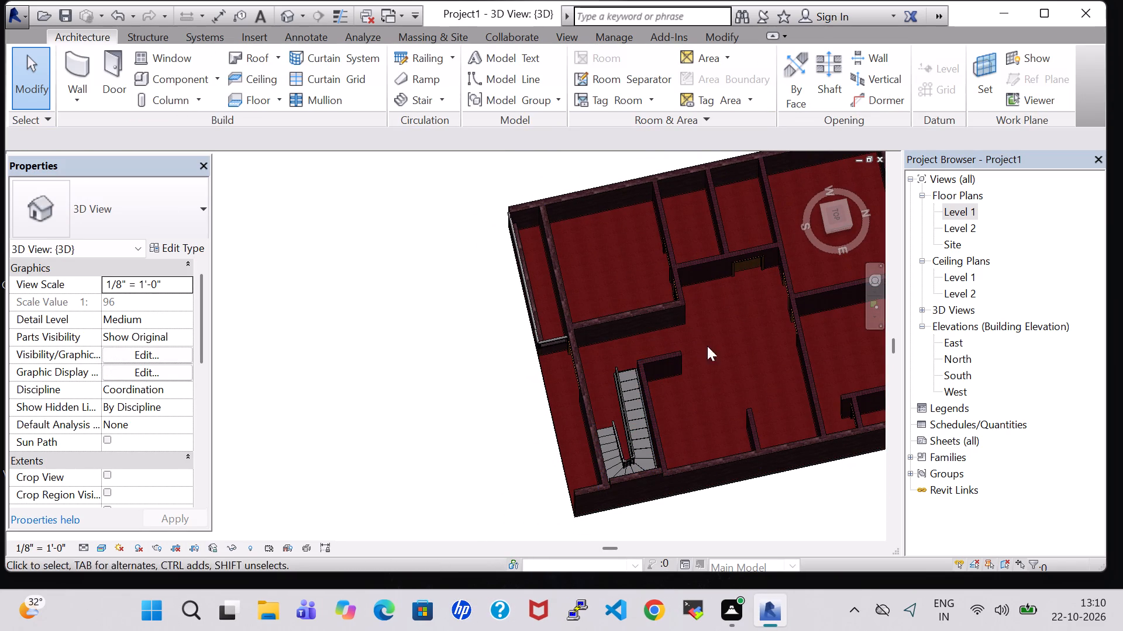
# Examine the winder stair and its railings from several angles in the 3D view.
pyautogui.keyDown('shift'); pyautogui.moveTo(368, 358); pyautogui.dragTo(671, 359, button='middle'); pyautogui.keyUp('shift')
pyautogui.keyDown('shift'); pyautogui.moveTo(677, 358); pyautogui.dragTo(685, 355, button='middle'); pyautogui.keyUp('shift')
pyautogui.keyDown('shift'); pyautogui.moveTo(690, 352); pyautogui.dragTo(716, 303, button='middle'); pyautogui.keyUp('shift')
pyautogui.keyDown('shift'); pyautogui.middleClick(716, 281); pyautogui.keyUp('shift')
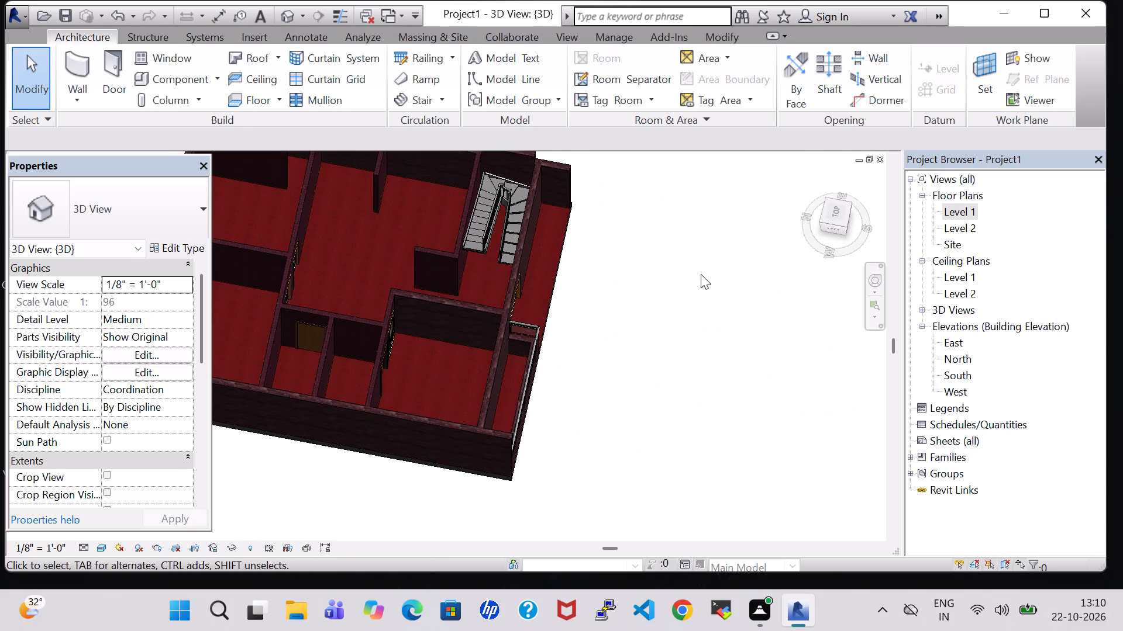
pyautogui.scroll(6, 674, 261)
pyautogui.moveTo(532, 272); pyautogui.dragTo(767, 292, button='middle')
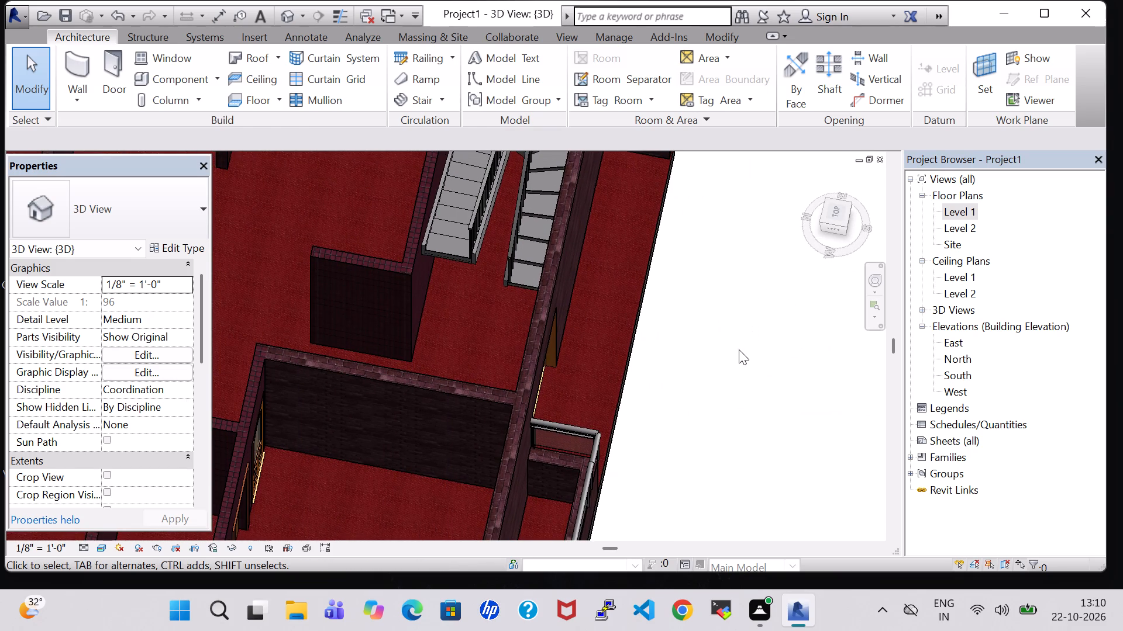
pyautogui.keyDown('shift'); pyautogui.moveTo(739, 349); pyautogui.dragTo(764, 276, button='middle'); pyautogui.keyUp('shift')
pyautogui.moveTo(727, 321); pyautogui.dragTo(781, 321, button='middle')
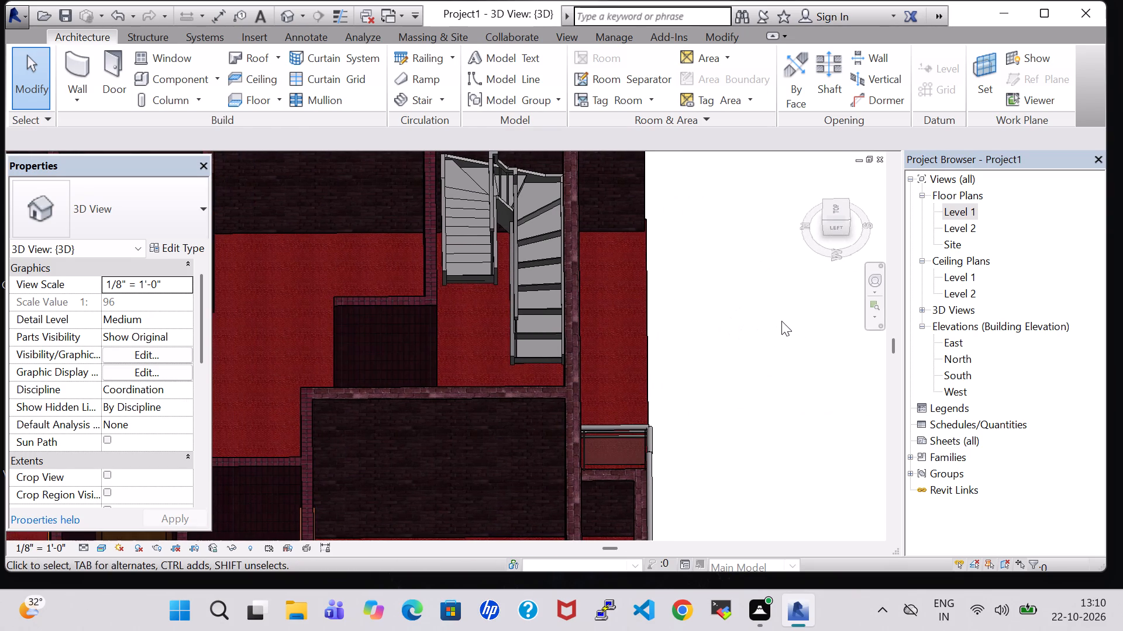
pyautogui.keyDown('shift'); pyautogui.moveTo(781, 321); pyautogui.dragTo(811, 301, button='middle'); pyautogui.keyUp('shift')
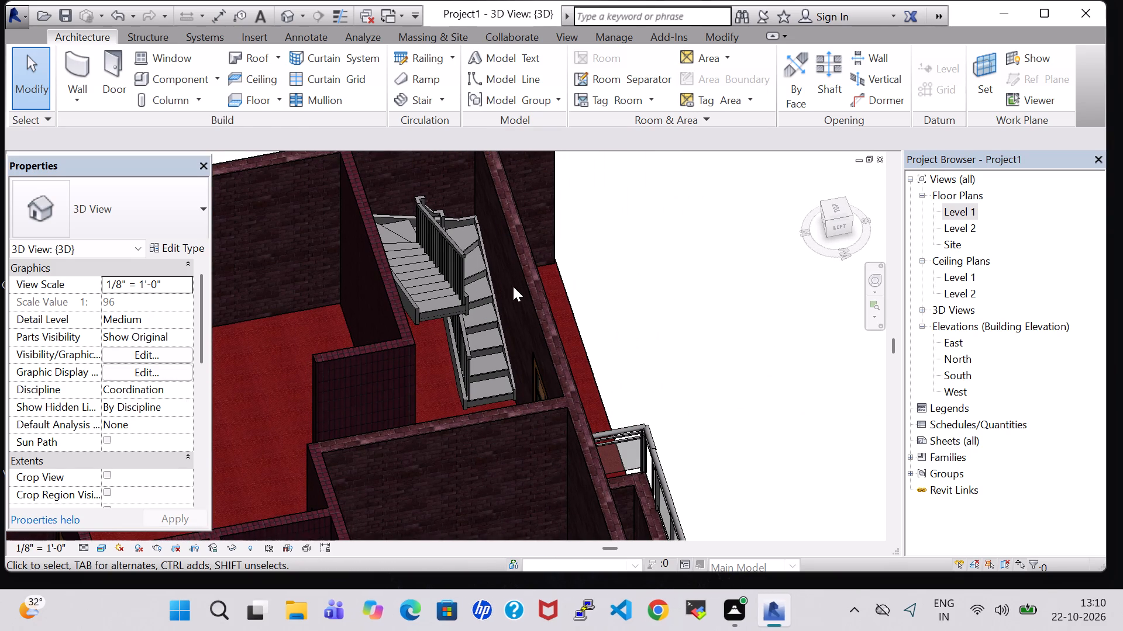
pyautogui.keyDown('shift'); pyautogui.moveTo(718, 314); pyautogui.dragTo(688, 320, button='middle'); pyautogui.keyUp('shift')
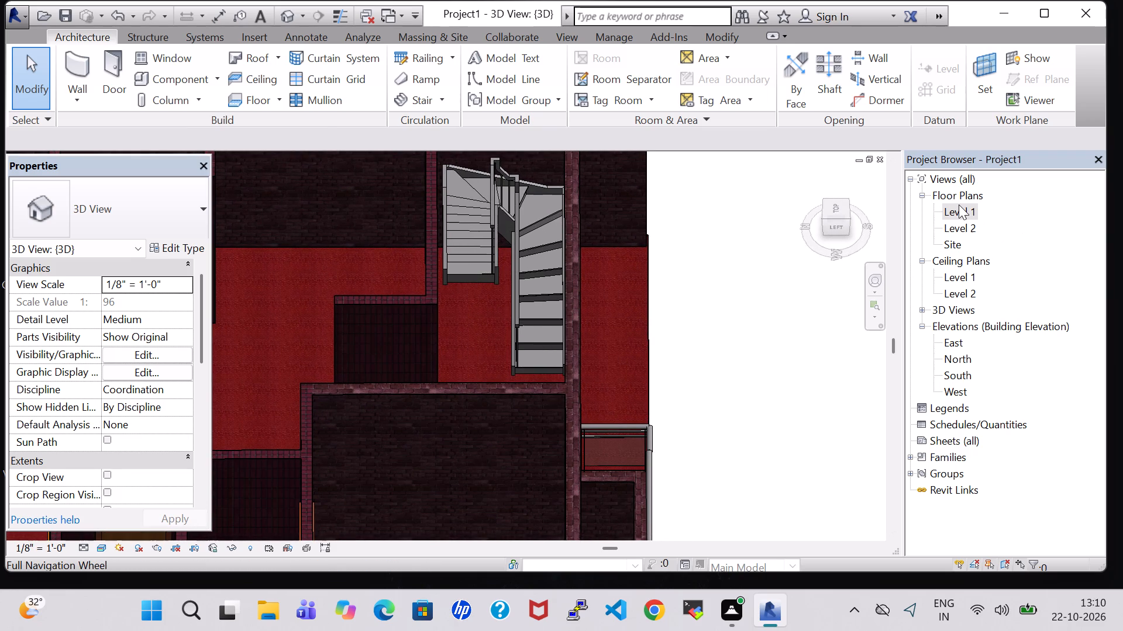
# In the Level 1 plan, widen the winder stair's flights to about 2' 6", nudge the run slightly north, and finish the edit.
pyautogui.doubleClick(959, 204)
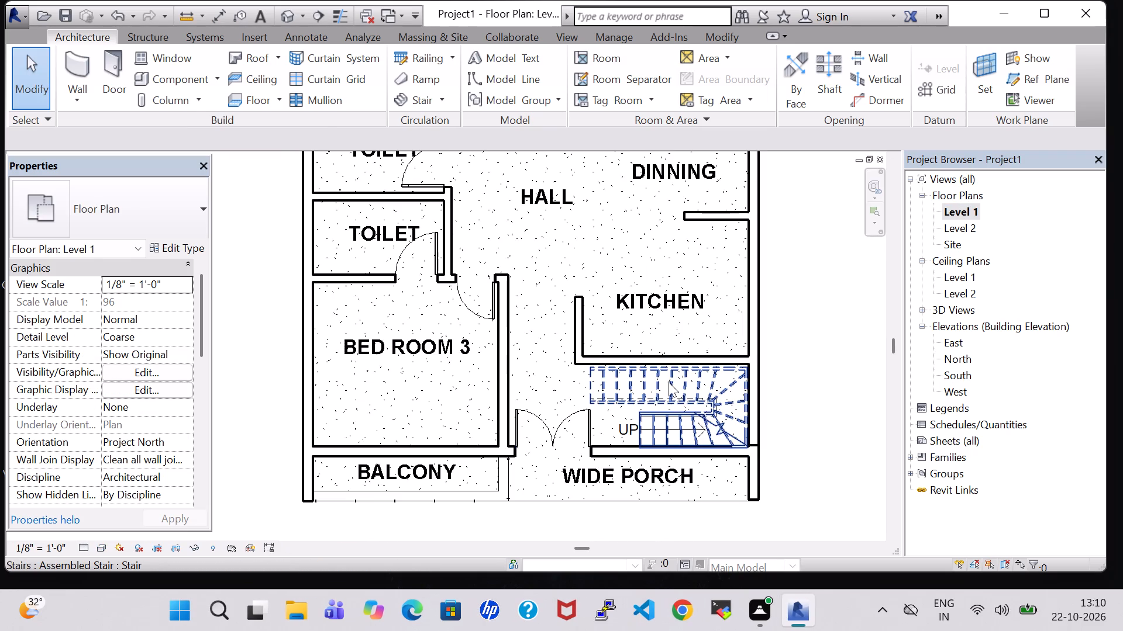
pyautogui.doubleClick(667, 380)
pyautogui.scroll(5, 667, 380)
pyautogui.doubleClick(678, 365)
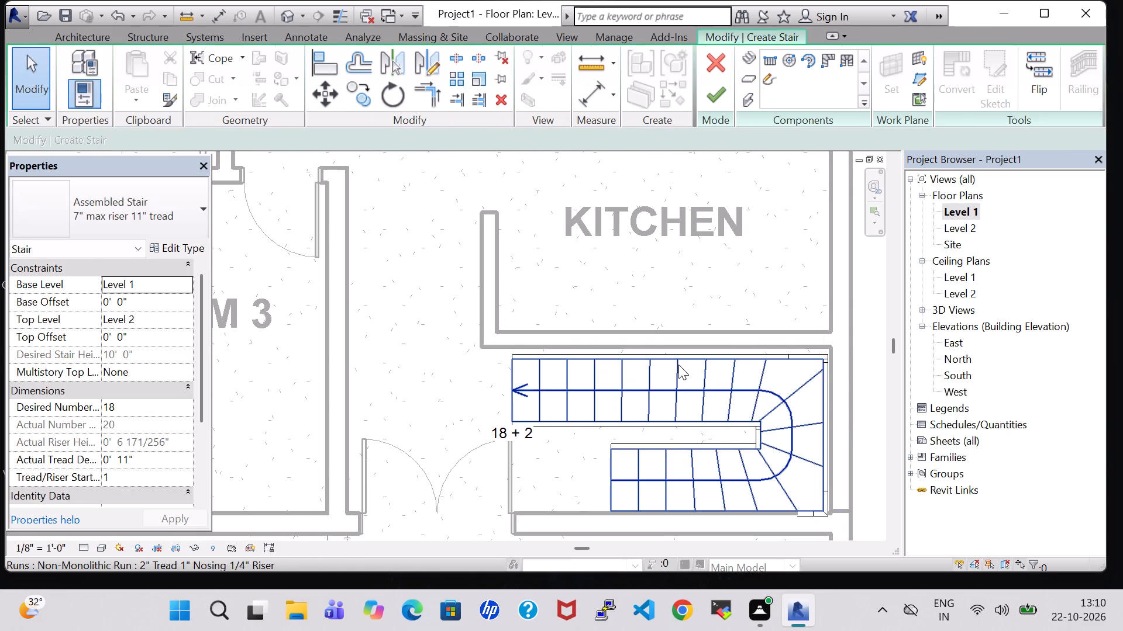
pyautogui.tripleClick(667, 351)
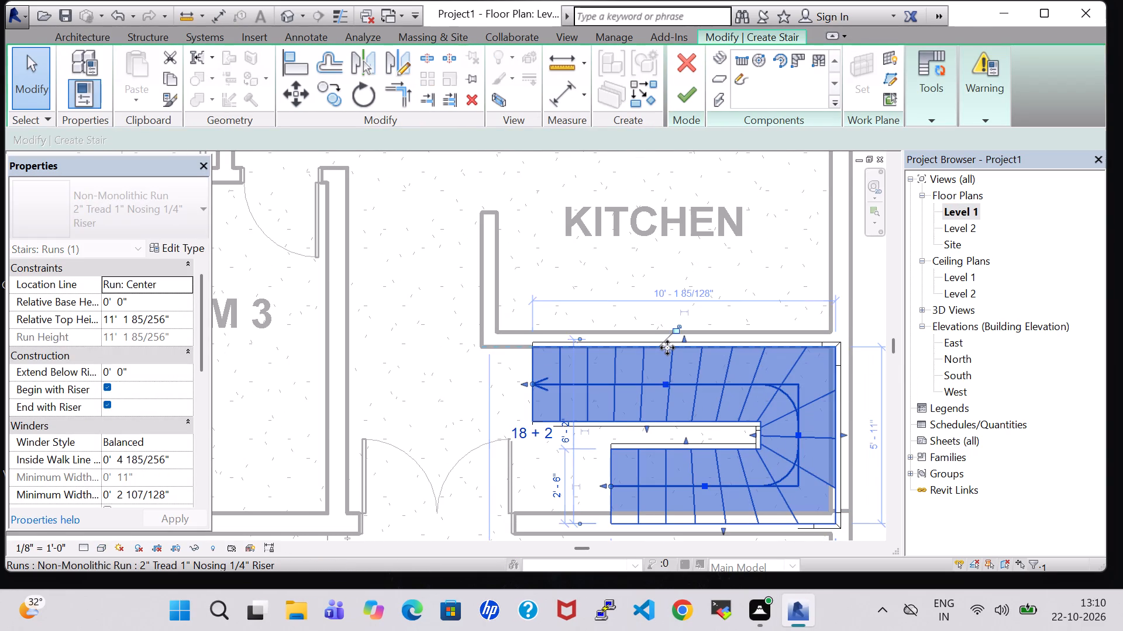
pyautogui.tripleClick(667, 348)
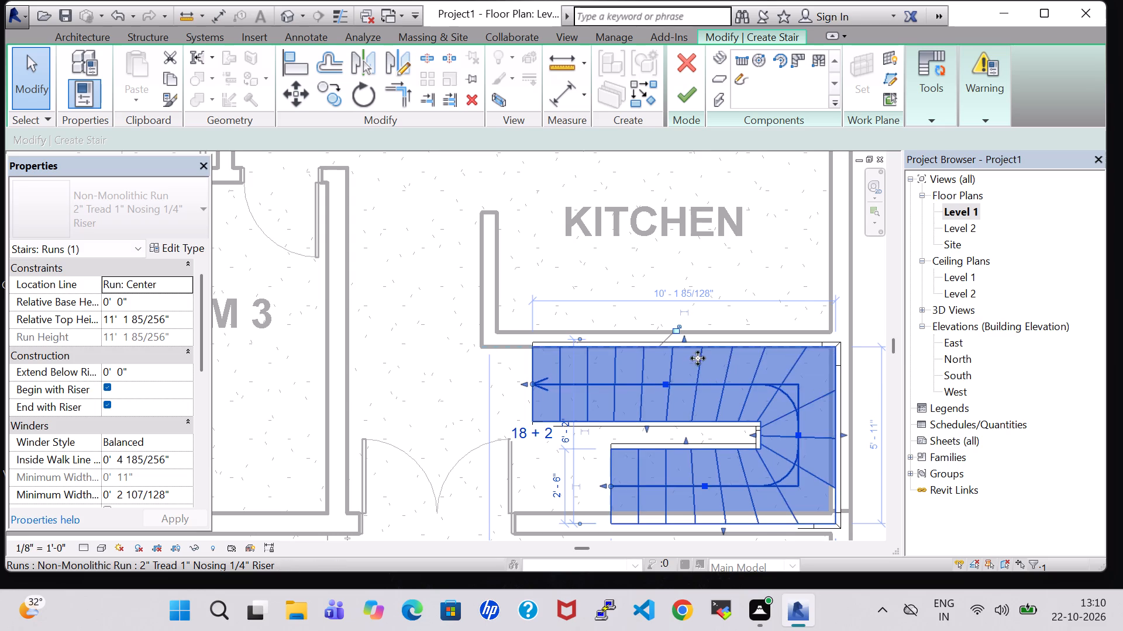
pyautogui.press('Up')
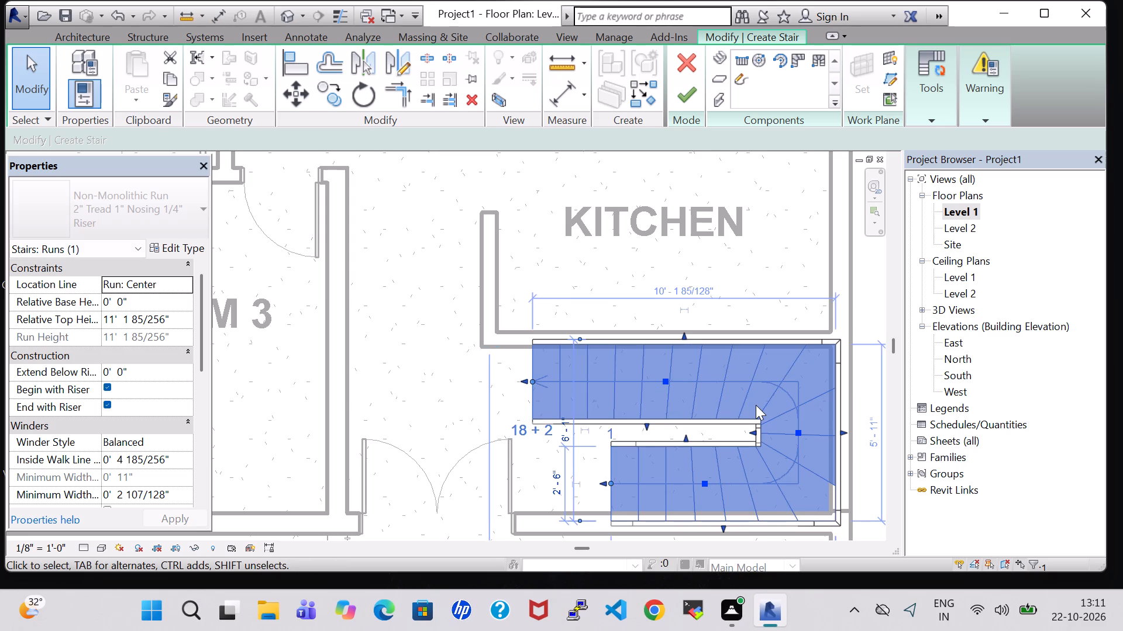
pyautogui.click(671, 95)
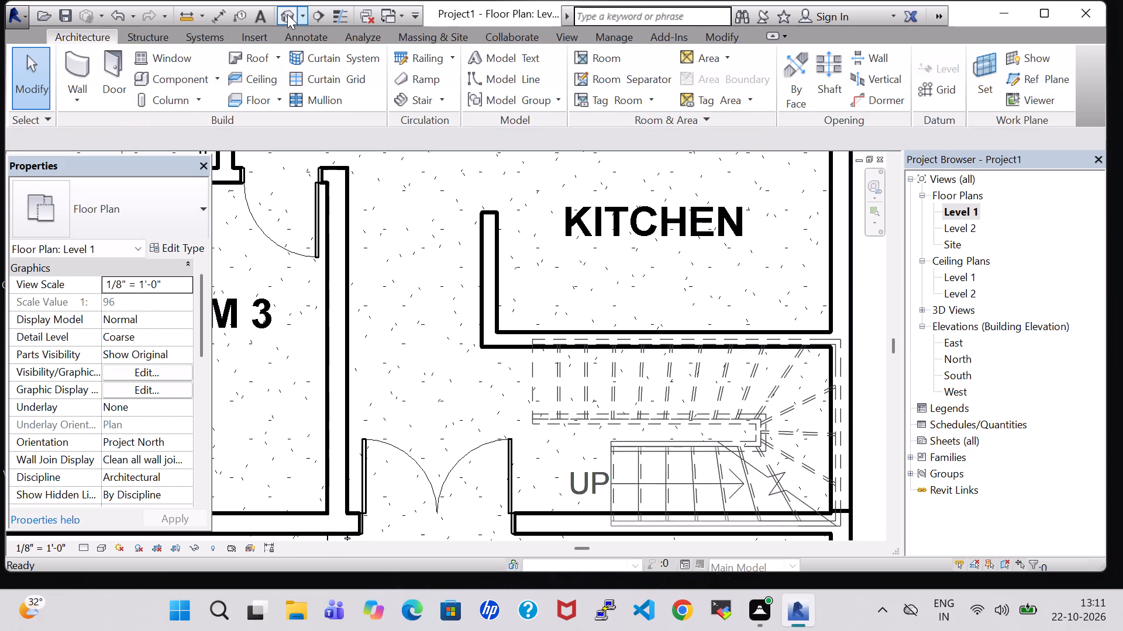
# Check the widened stair in 3D, nudge its run slightly south in the Level 1 plan, and finish the stair edit.
pyautogui.click(287, 14)
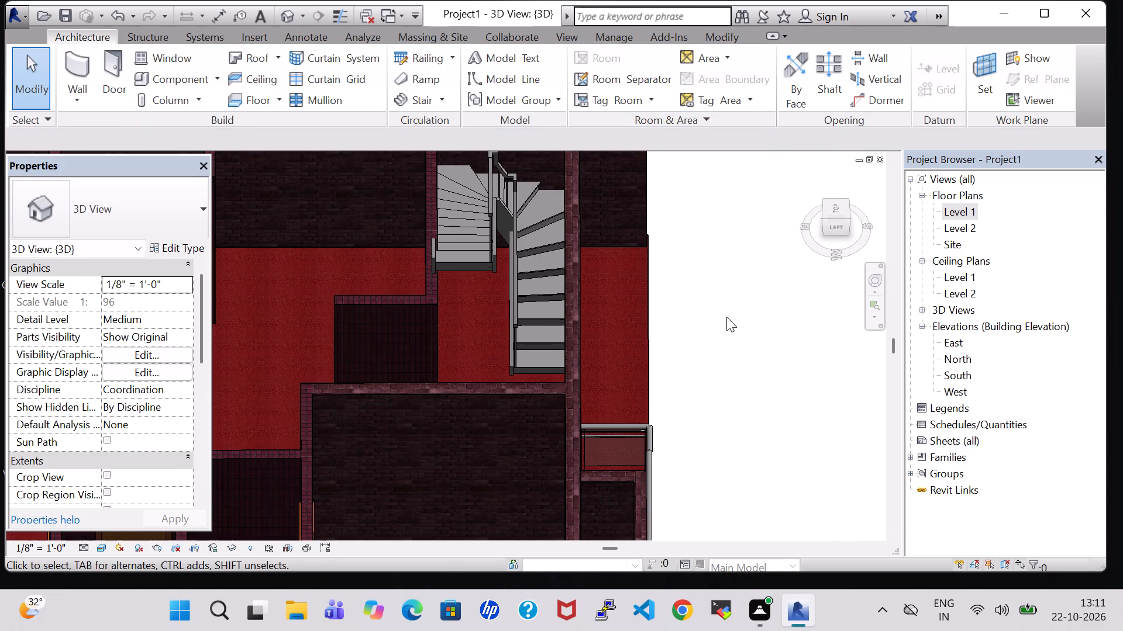
pyautogui.middleClick(726, 317)
pyautogui.keyDown('shift'); pyautogui.moveTo(726, 317); pyautogui.dragTo(662, 297, button='middle'); pyautogui.keyUp('shift')
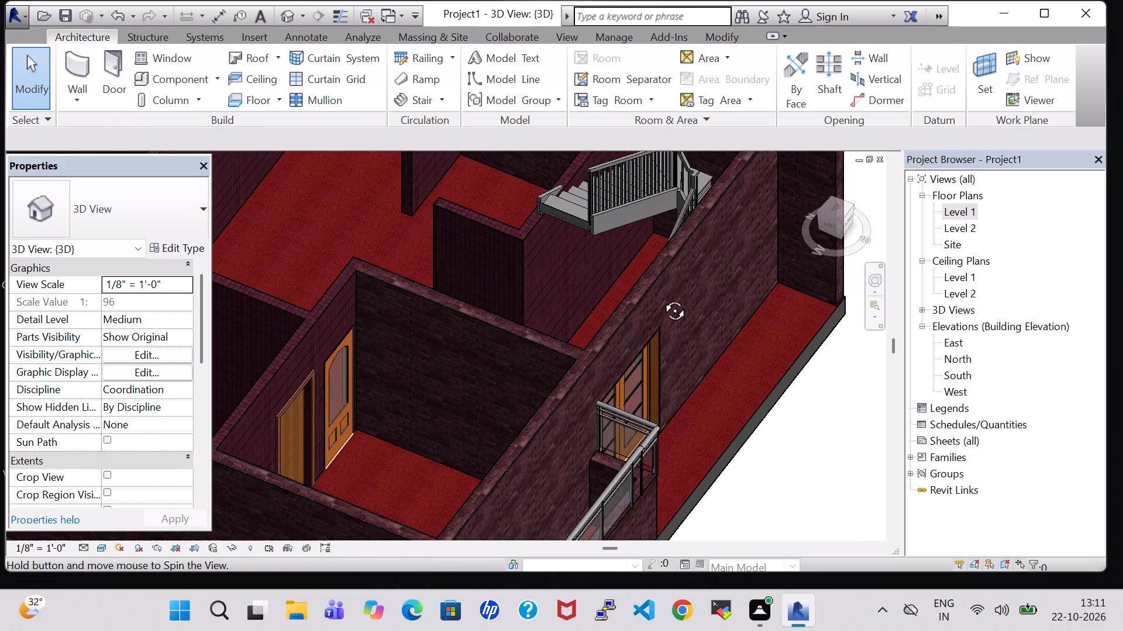
pyautogui.keyDown('shift'); pyautogui.moveTo(662, 297); pyautogui.dragTo(760, 331, button='middle'); pyautogui.keyUp('shift')
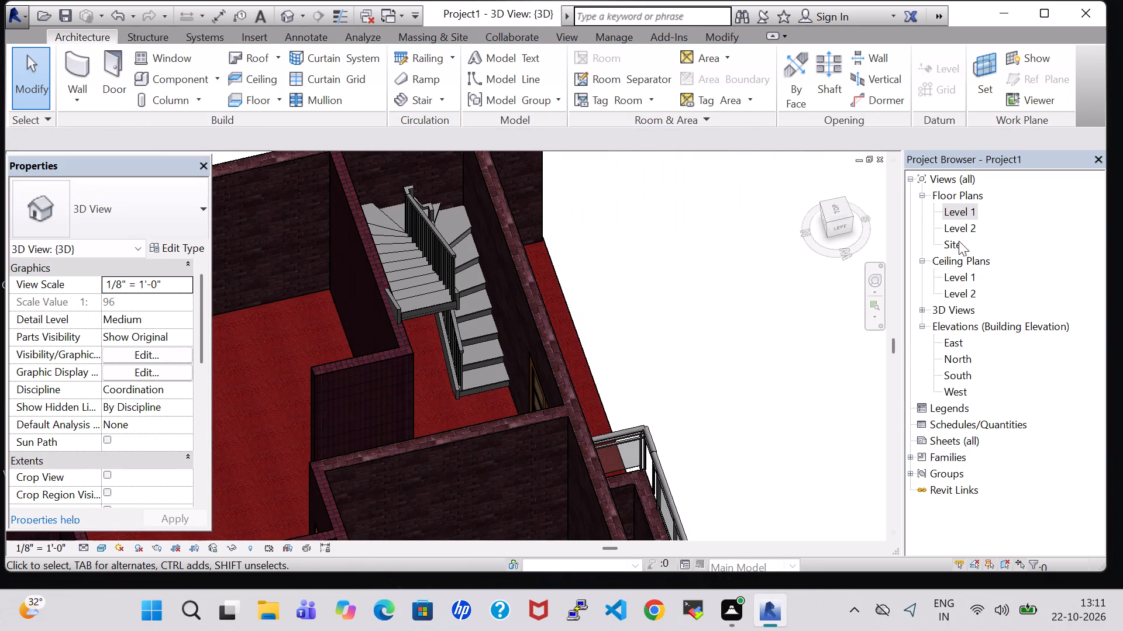
pyautogui.doubleClick(956, 210)
pyautogui.doubleClick(670, 400)
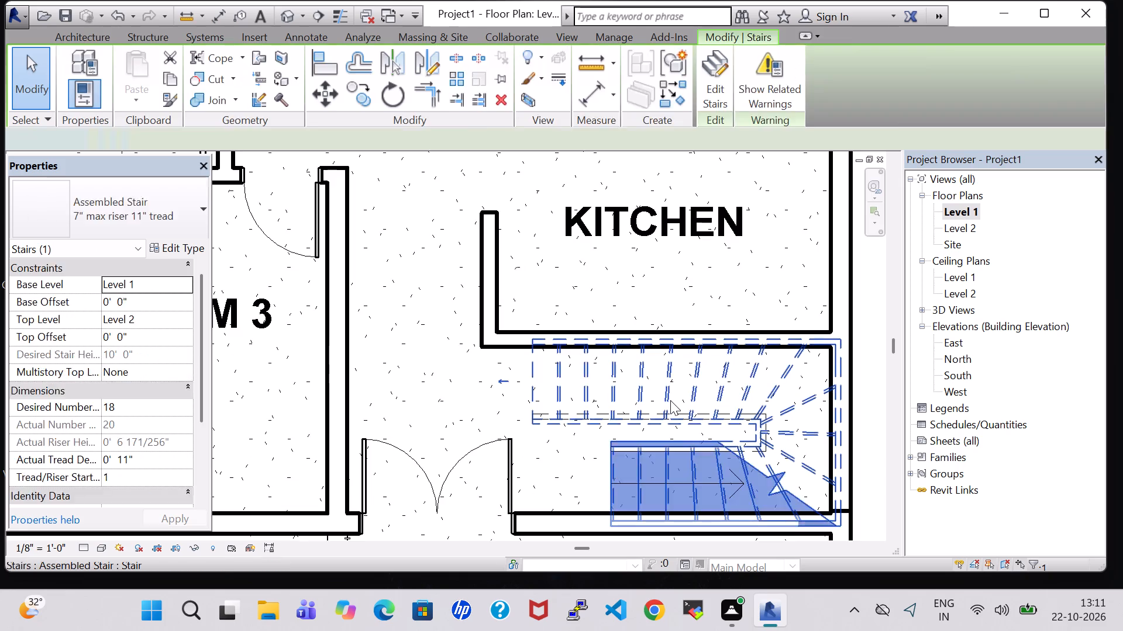
pyautogui.press('Down')
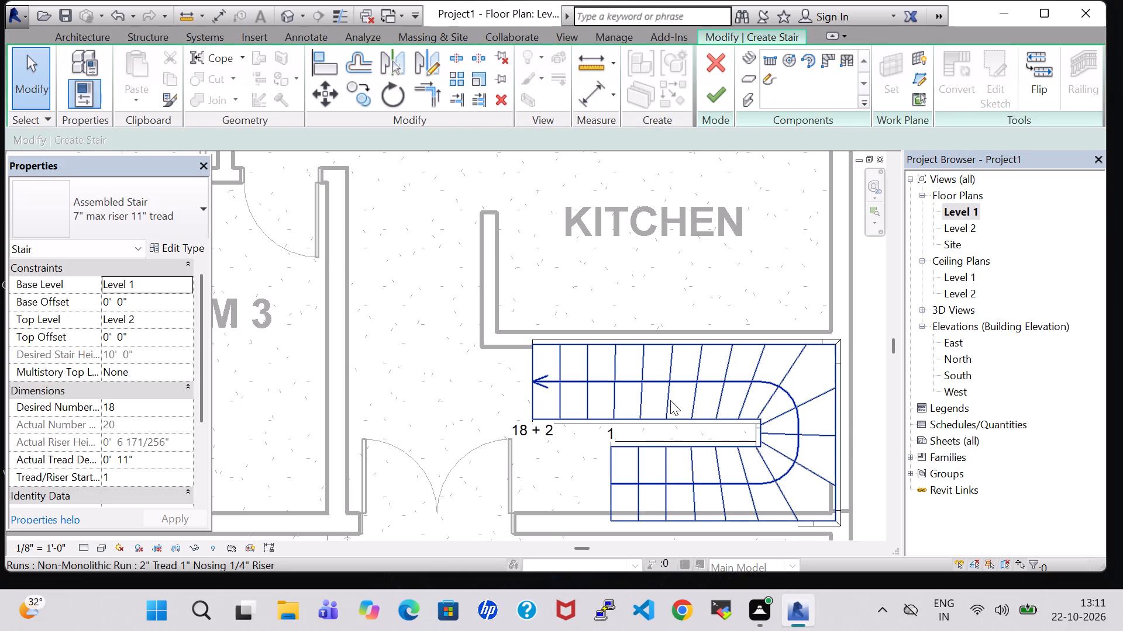
pyautogui.click(692, 387)
pyautogui.press('Down')
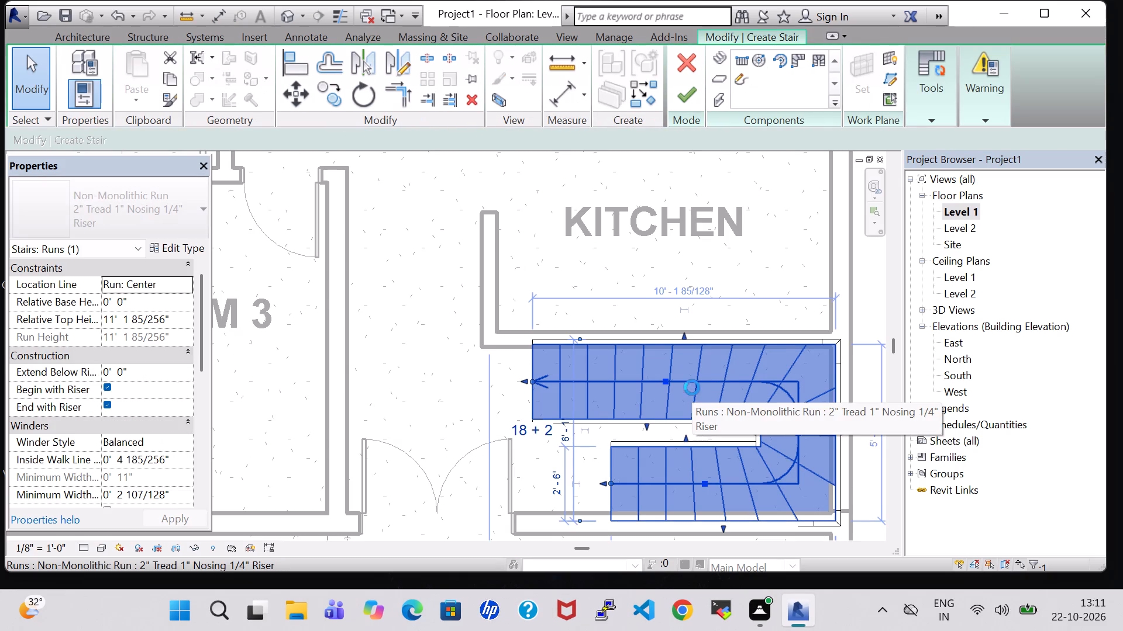
pyautogui.click(684, 82)
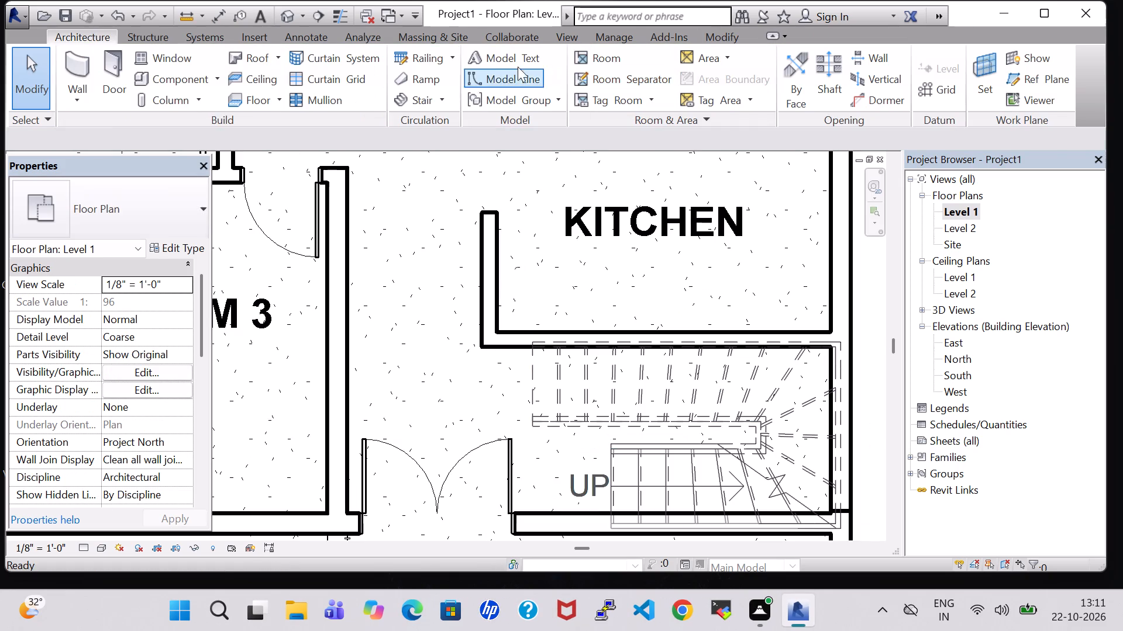
# Examine the repositioned winder stair's fit between the walls in the 3D view and the Level 1 plan.
pyautogui.click(280, 15)
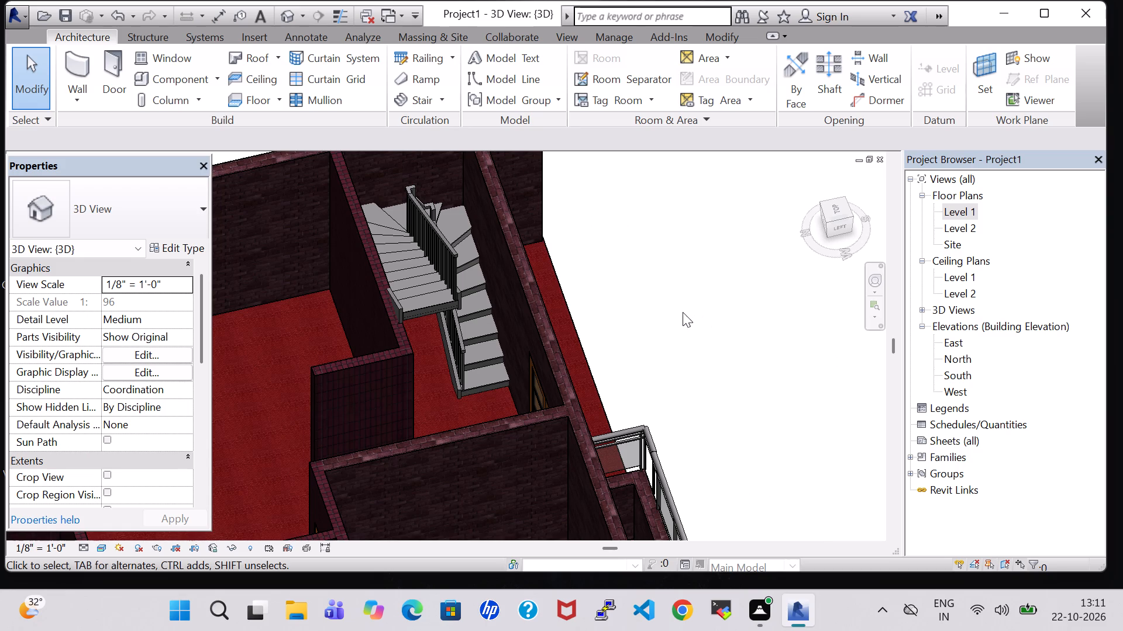
pyautogui.keyDown('shift'); pyautogui.moveTo(683, 312); pyautogui.dragTo(624, 274, button='middle'); pyautogui.keyUp('shift')
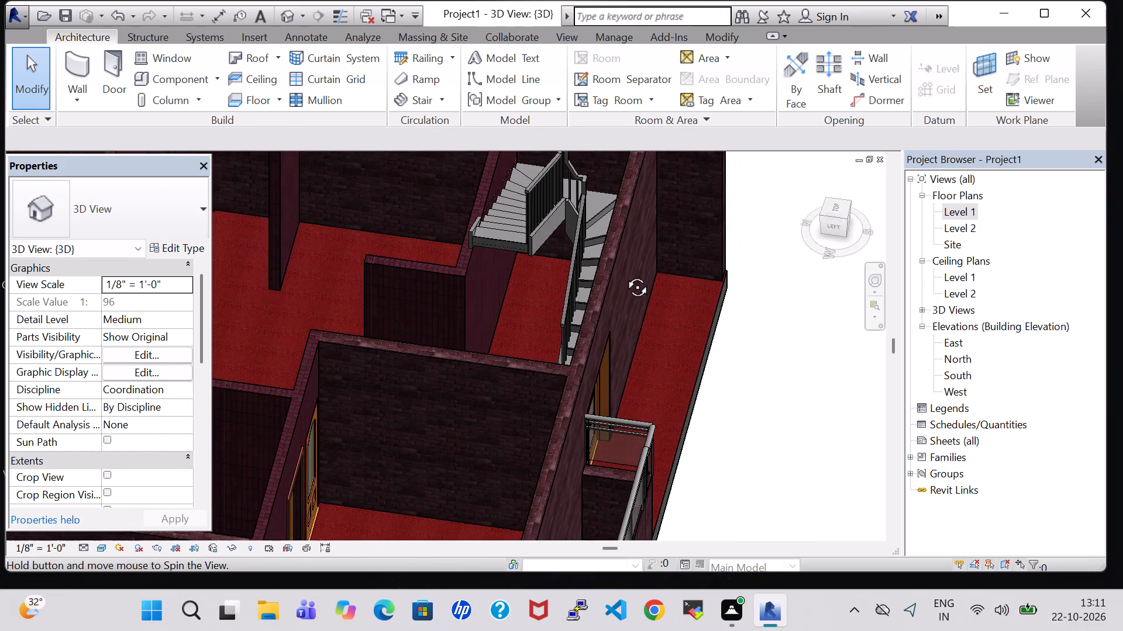
pyautogui.keyDown('shift'); pyautogui.moveTo(624, 274); pyautogui.dragTo(668, 305, button='middle'); pyautogui.keyUp('shift')
pyautogui.keyDown('shift'); pyautogui.moveTo(671, 296); pyautogui.dragTo(616, 278, button='middle'); pyautogui.keyUp('shift')
pyautogui.keyDown('shift'); pyautogui.moveTo(612, 274); pyautogui.dragTo(614, 262, button='middle'); pyautogui.keyUp('shift')
pyautogui.keyDown('shift'); pyautogui.moveTo(614, 261); pyautogui.dragTo(671, 247, button='middle'); pyautogui.keyUp('shift')
pyautogui.keyDown('shift'); pyautogui.middleClick(671, 247); pyautogui.keyUp('shift')
pyautogui.doubleClick(969, 212)
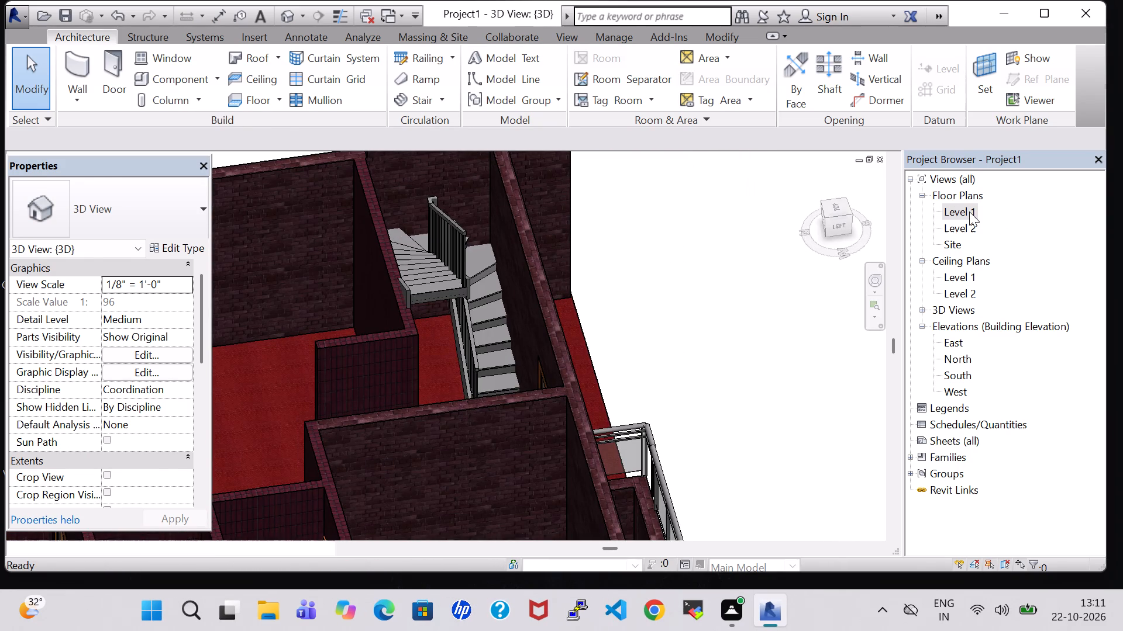
pyautogui.scroll(-5, 644, 268)
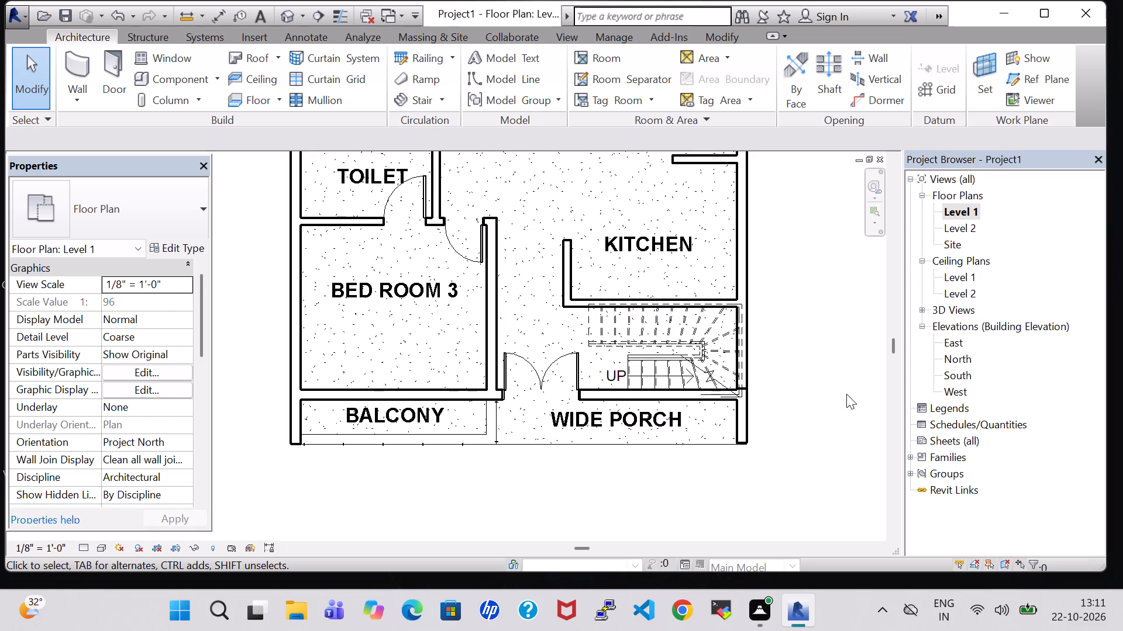
pyautogui.scroll(-1, 846, 394)
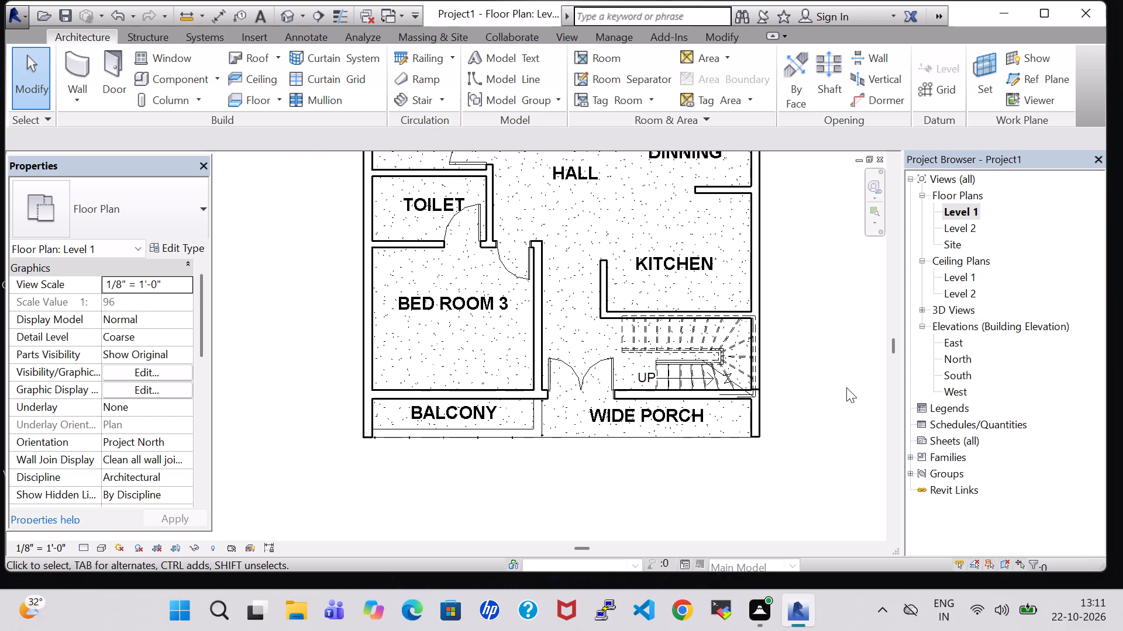
# Inspect the building in the 3D view, covering the stair, front entrance, balcony and wide porch.
pyautogui.click(287, 12)
pyautogui.keyDown('shift'); pyautogui.moveTo(710, 443); pyautogui.dragTo(695, 374, button='middle'); pyautogui.keyUp('shift')
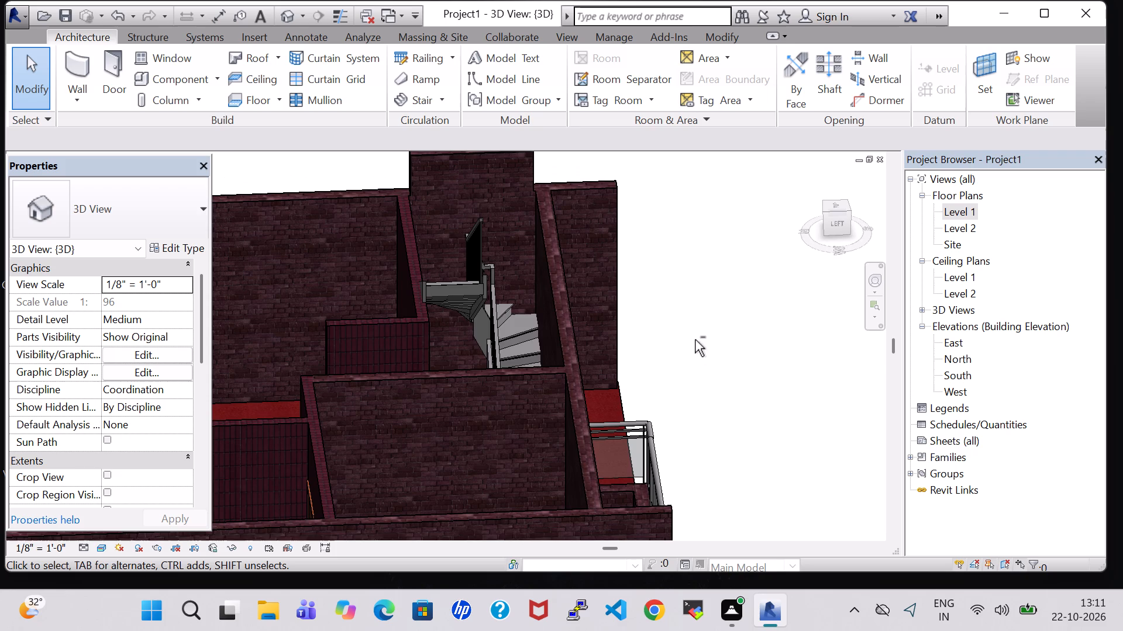
pyautogui.keyDown('shift'); pyautogui.moveTo(757, 390); pyautogui.dragTo(622, 395, button='middle'); pyautogui.keyUp('shift')
pyautogui.keyDown('shift'); pyautogui.moveTo(835, 467); pyautogui.dragTo(774, 468, button='middle'); pyautogui.keyUp('shift')
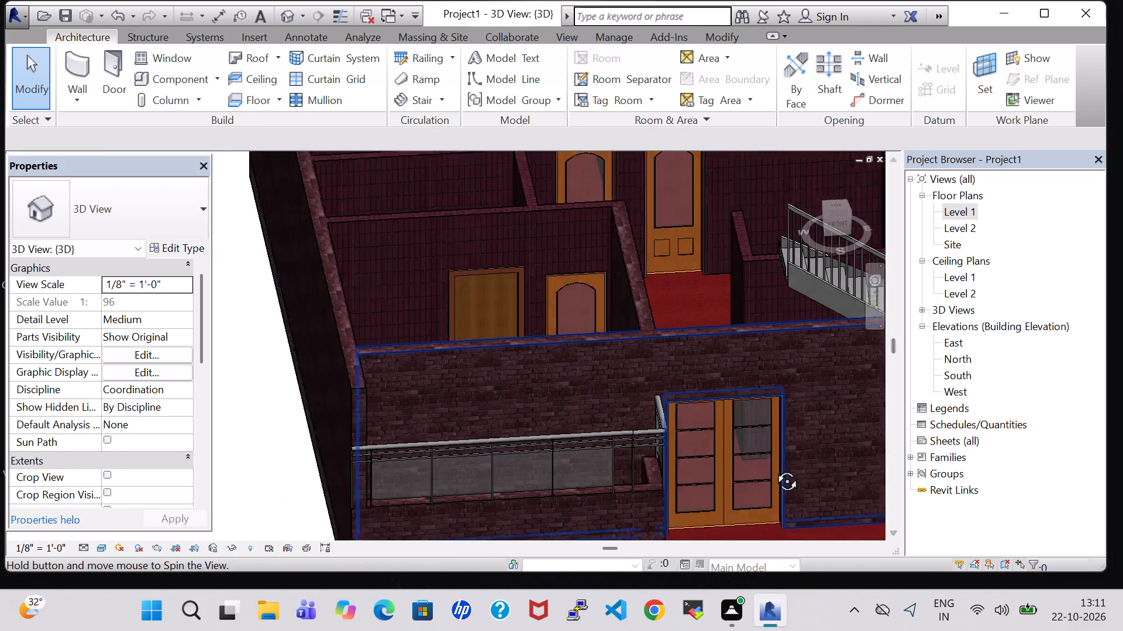
pyautogui.keyDown('shift'); pyautogui.moveTo(774, 468); pyautogui.dragTo(773, 468, button='middle'); pyautogui.keyUp('shift')
pyautogui.moveTo(845, 473); pyautogui.dragTo(723, 382, button='middle')
pyautogui.scroll(-3, 818, 425)
pyautogui.keyDown('shift'); pyautogui.moveTo(781, 476); pyautogui.dragTo(746, 469, button='middle'); pyautogui.keyUp('shift')
pyautogui.moveTo(721, 501); pyautogui.dragTo(584, 502, button='middle')
pyautogui.middleClick(584, 502)
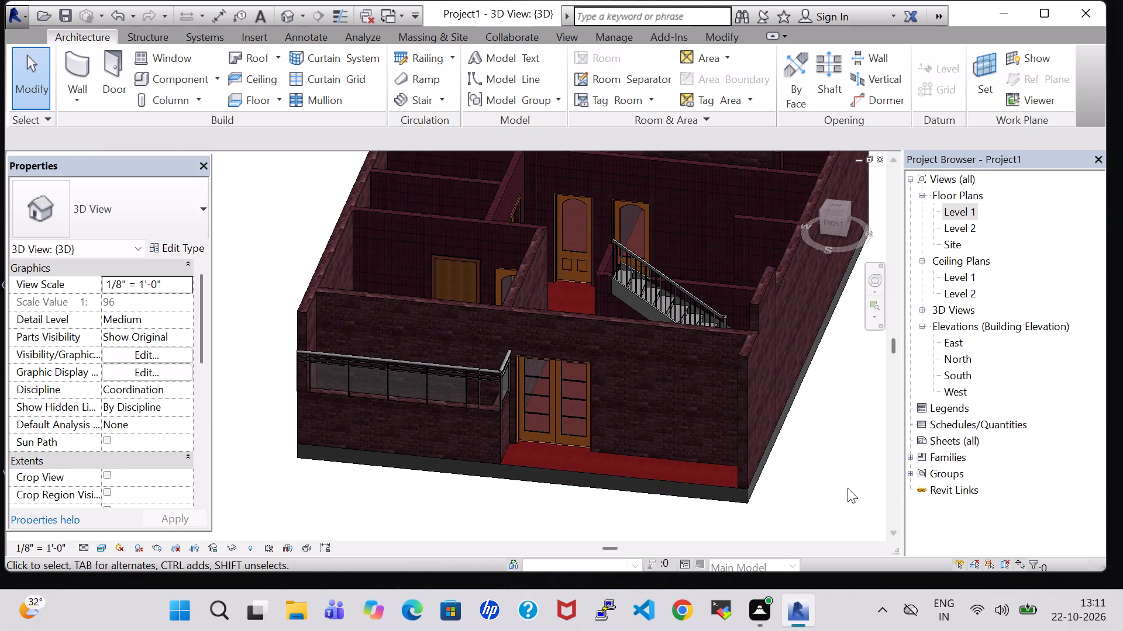
pyautogui.keyDown('shift'); pyautogui.moveTo(780, 483); pyautogui.dragTo(813, 422, button='middle'); pyautogui.keyUp('shift')
pyautogui.keyDown('shift'); pyautogui.moveTo(812, 415); pyautogui.dragTo(802, 411, button='middle'); pyautogui.keyUp('shift')
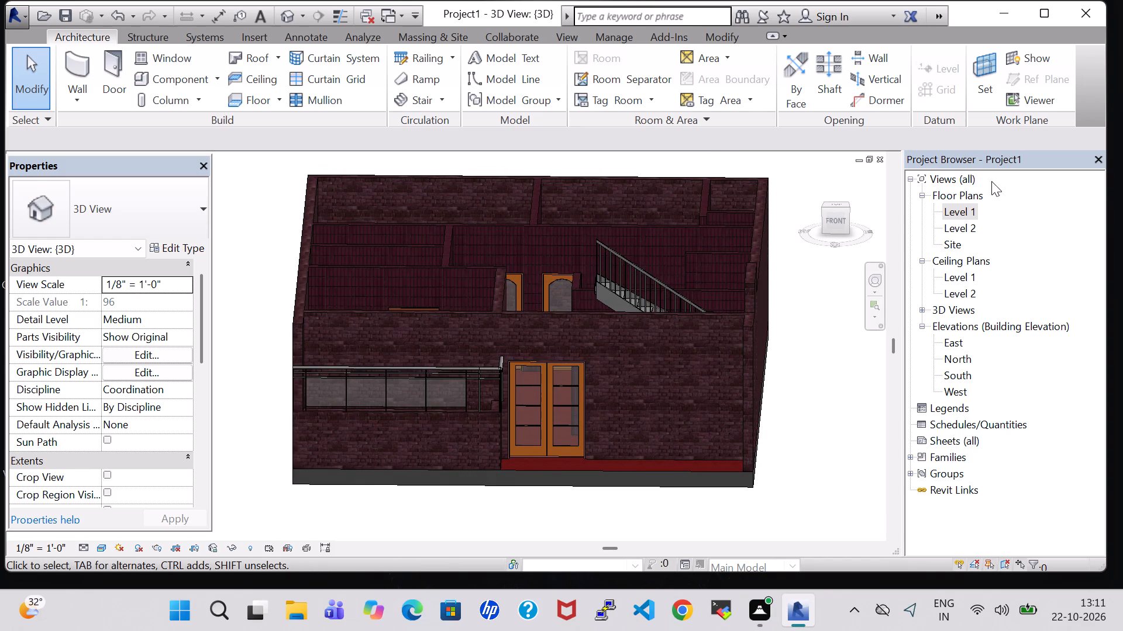
# Review the whole Level 1 floor plan, including its rooms, doors and winder stair.
pyautogui.doubleClick(953, 207)
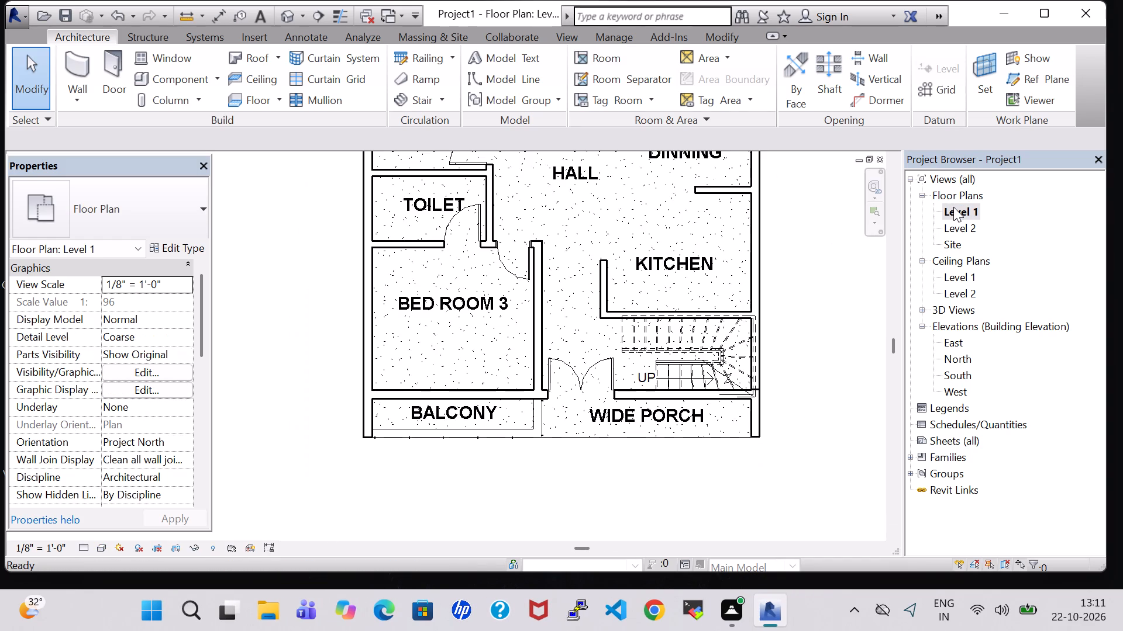
pyautogui.scroll(-2, 687, 227)
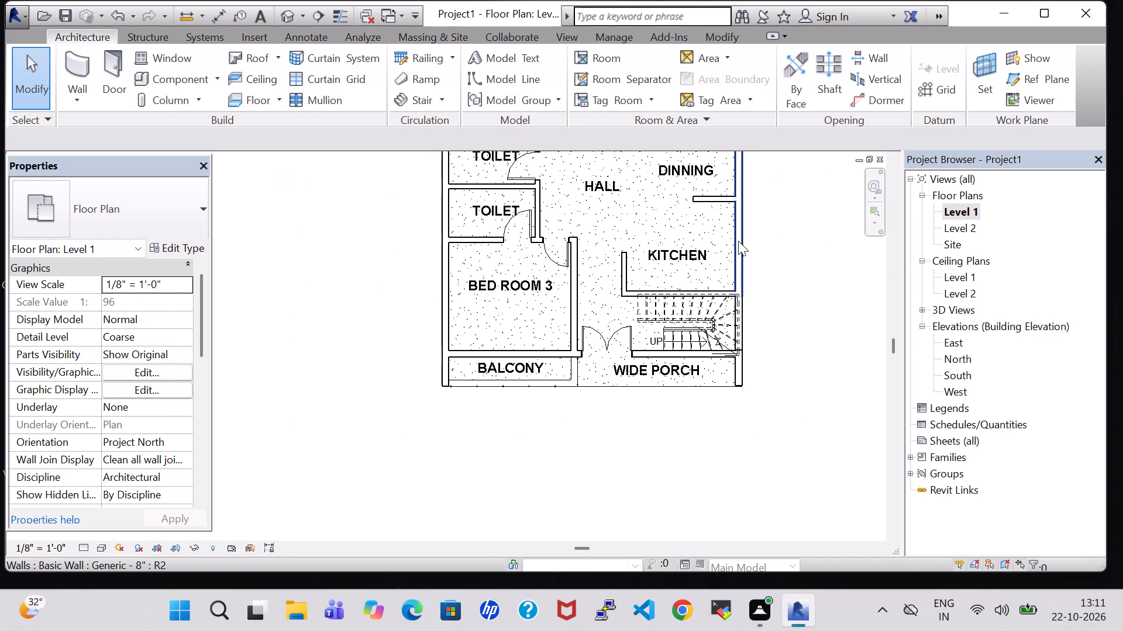
pyautogui.scroll(-1, 743, 244)
pyautogui.moveTo(774, 217); pyautogui.dragTo(717, 342, button='middle')
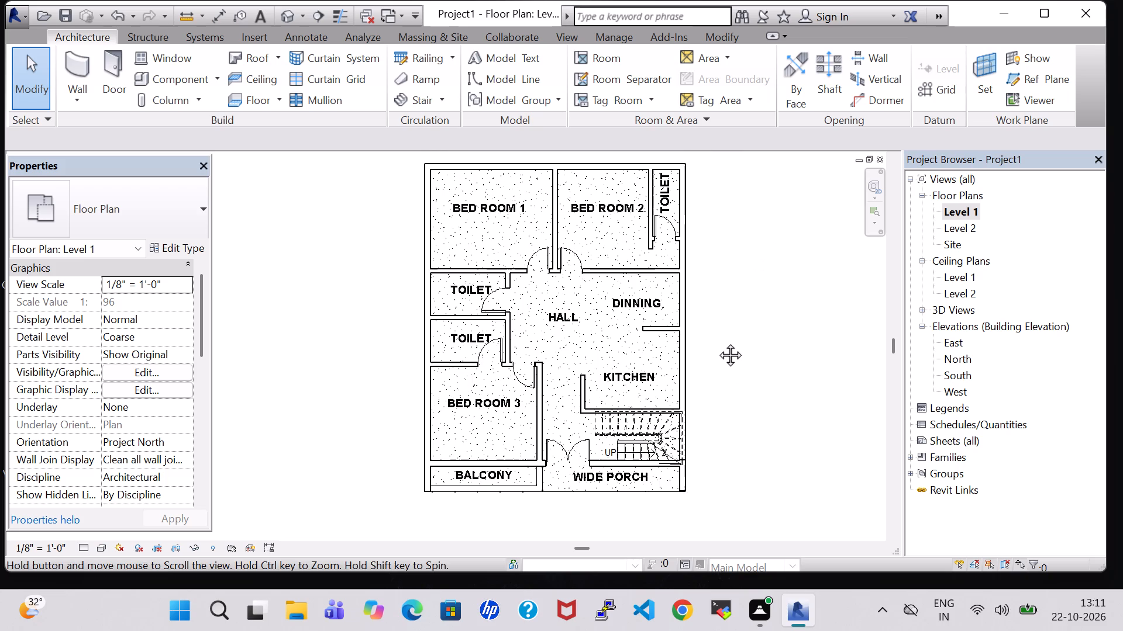
pyautogui.moveTo(717, 342); pyautogui.dragTo(716, 345, button='middle')
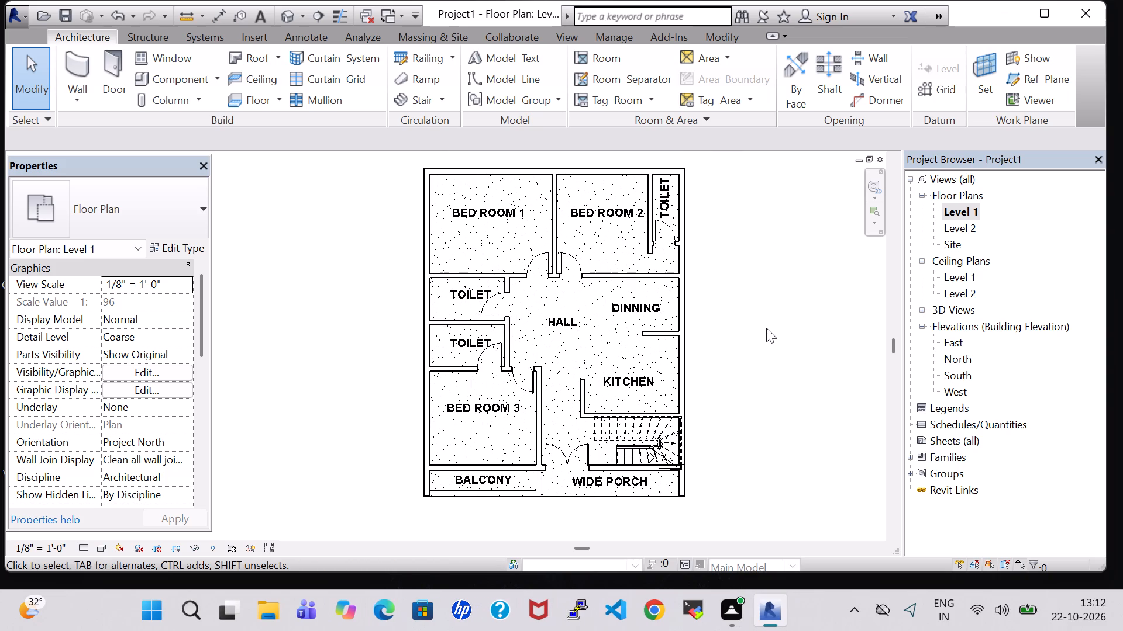
pyautogui.scroll(-1, 766, 328)
pyautogui.moveTo(766, 328); pyautogui.dragTo(735, 328, button='middle')
pyautogui.moveTo(742, 323); pyautogui.dragTo(752, 323, button='middle')
pyautogui.scroll(2, 756, 308)
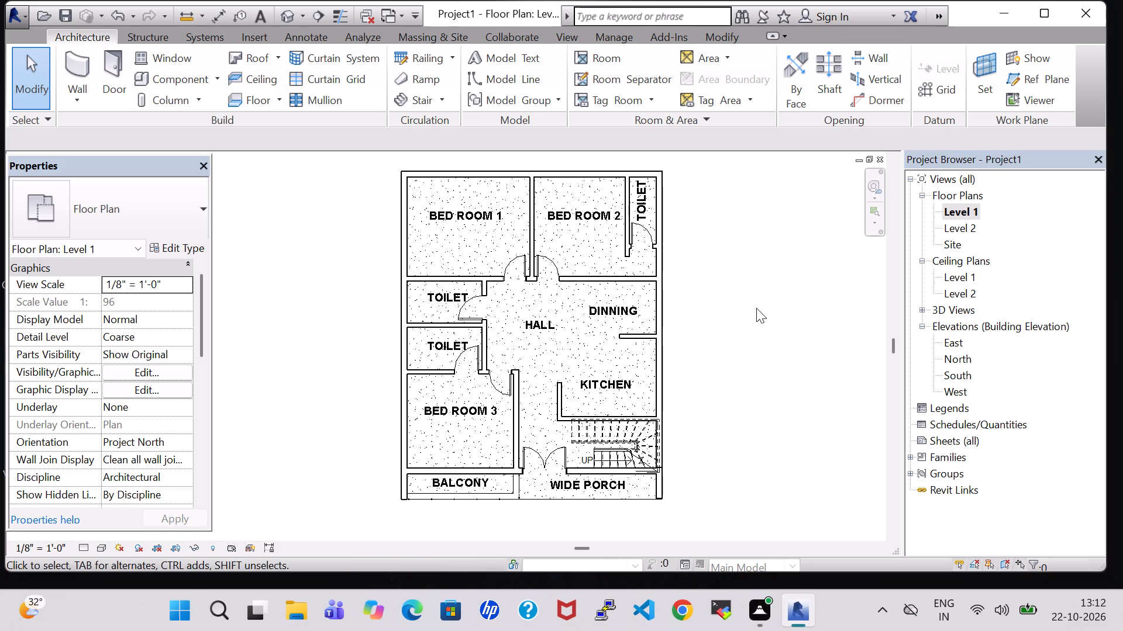
pyautogui.scroll(-2, 753, 308)
pyautogui.moveTo(752, 308); pyautogui.dragTo(721, 308, button='middle')
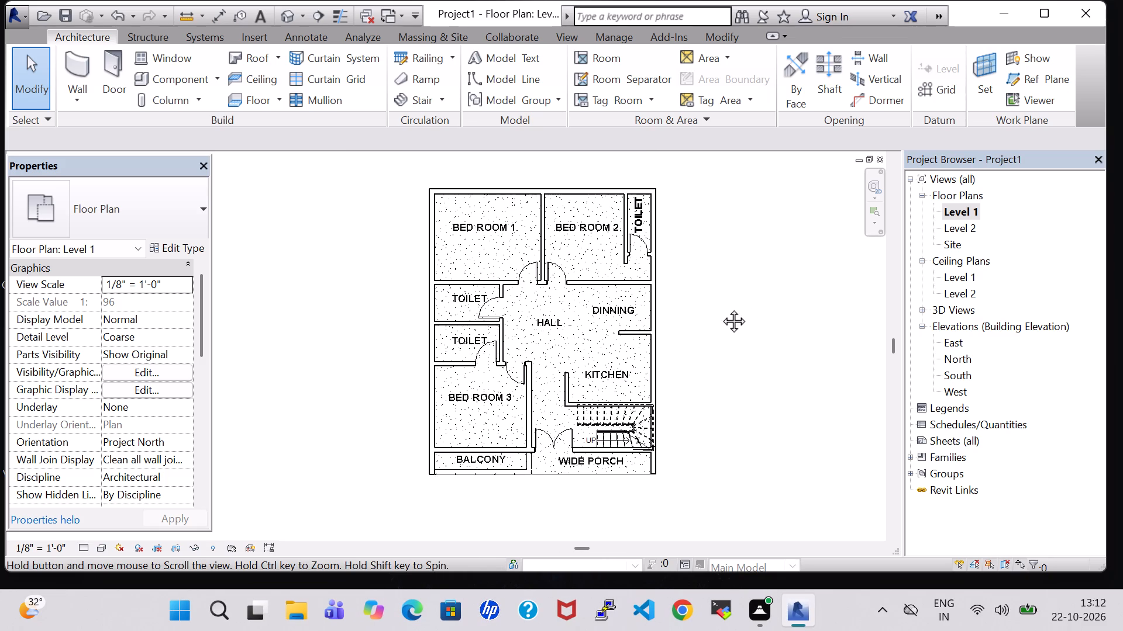
pyautogui.moveTo(721, 308); pyautogui.dragTo(733, 300, button='middle')
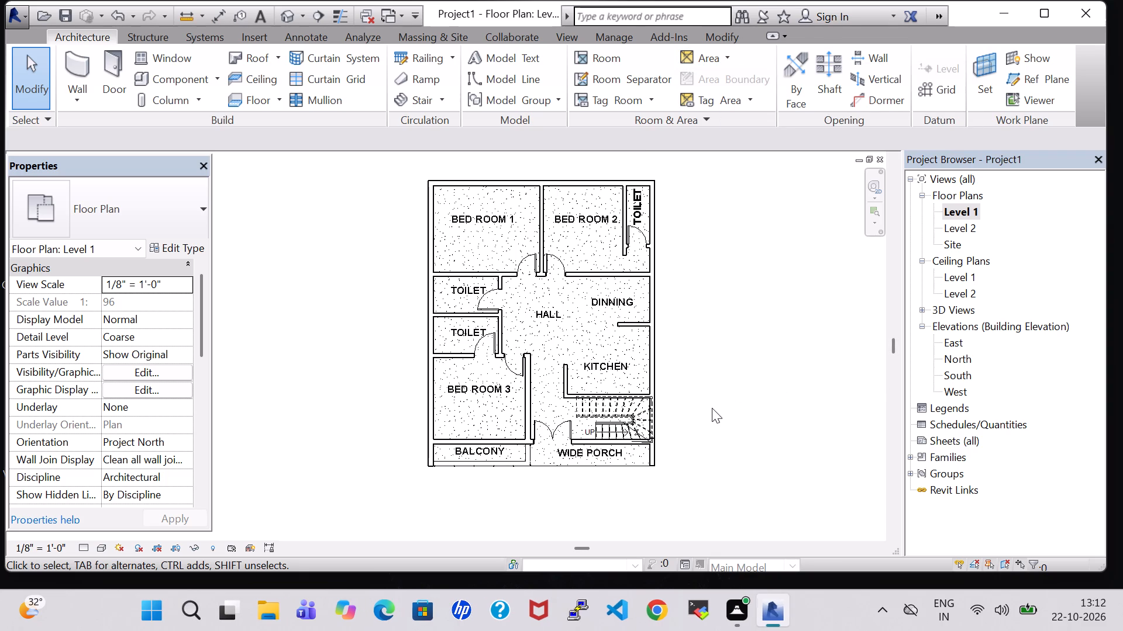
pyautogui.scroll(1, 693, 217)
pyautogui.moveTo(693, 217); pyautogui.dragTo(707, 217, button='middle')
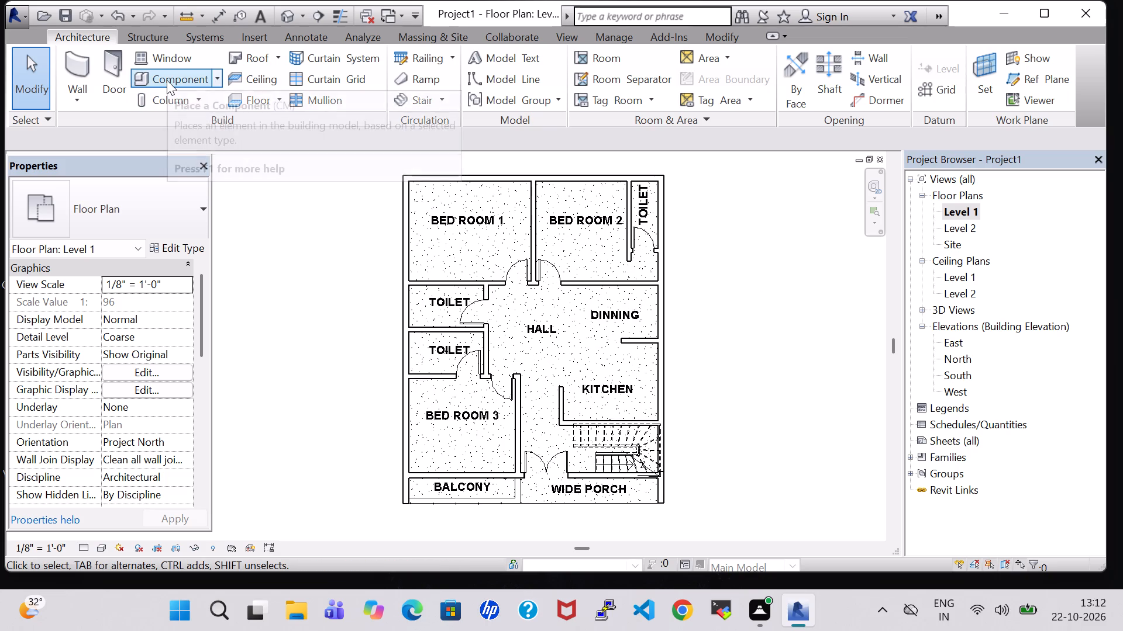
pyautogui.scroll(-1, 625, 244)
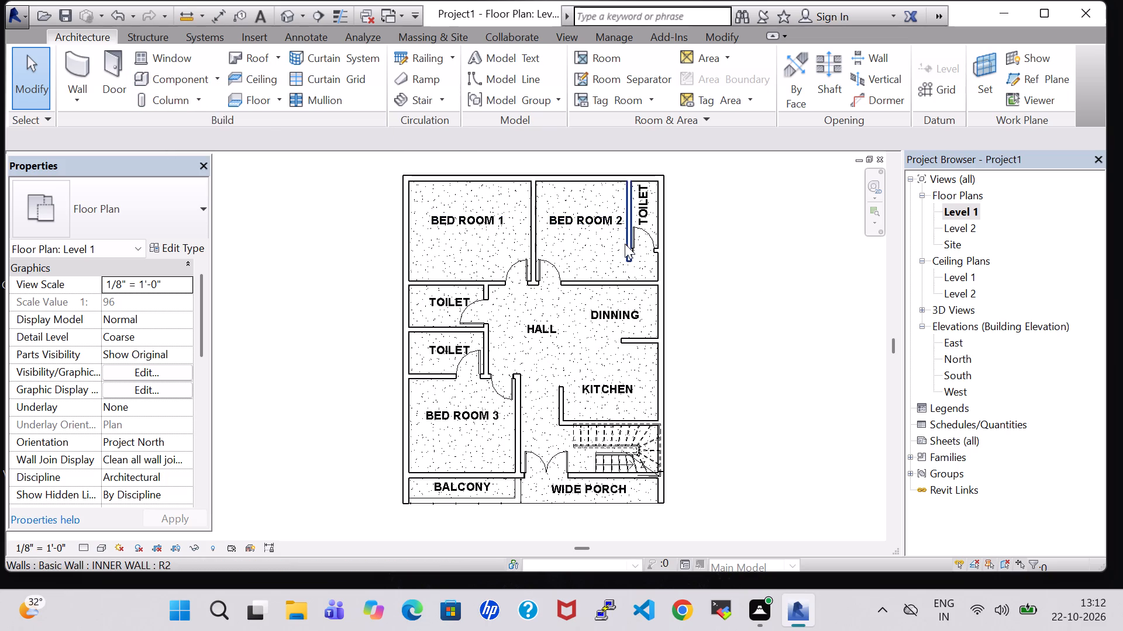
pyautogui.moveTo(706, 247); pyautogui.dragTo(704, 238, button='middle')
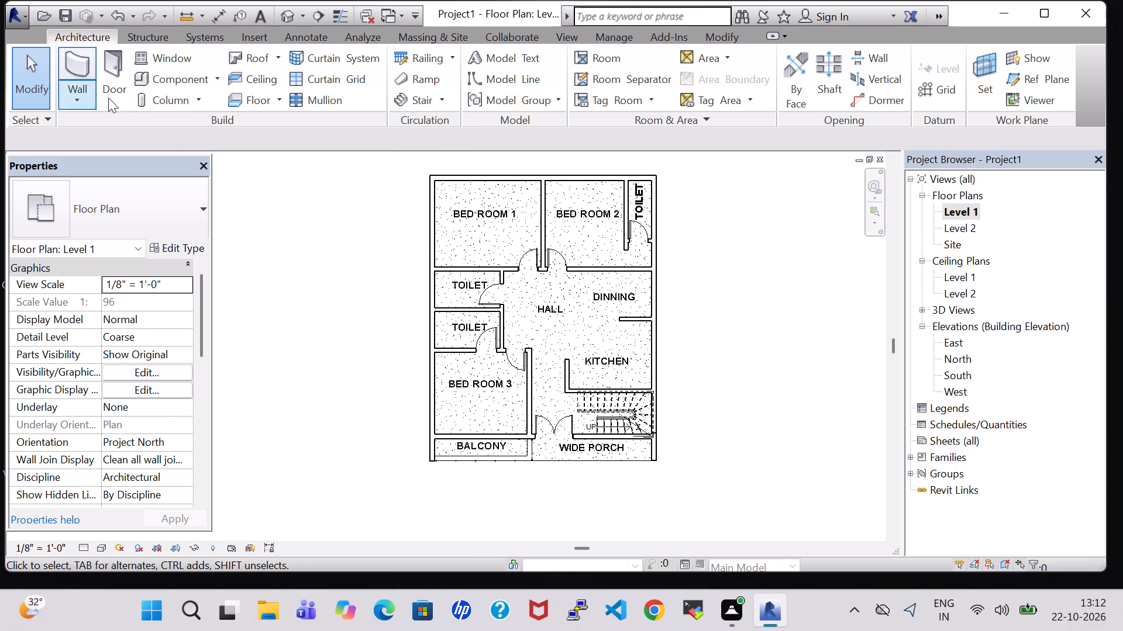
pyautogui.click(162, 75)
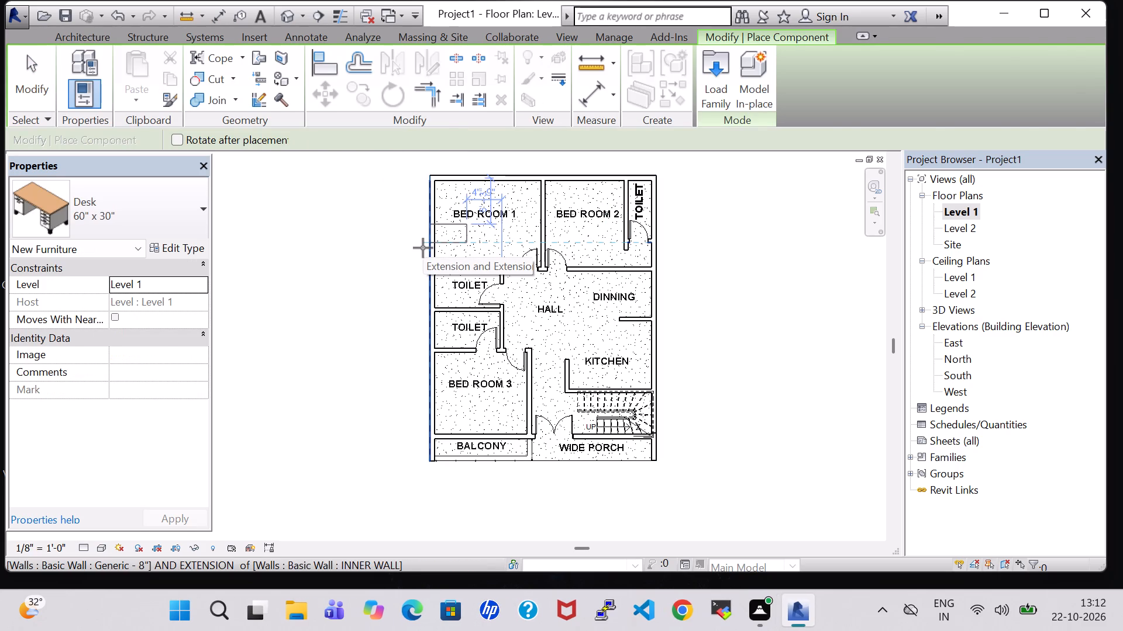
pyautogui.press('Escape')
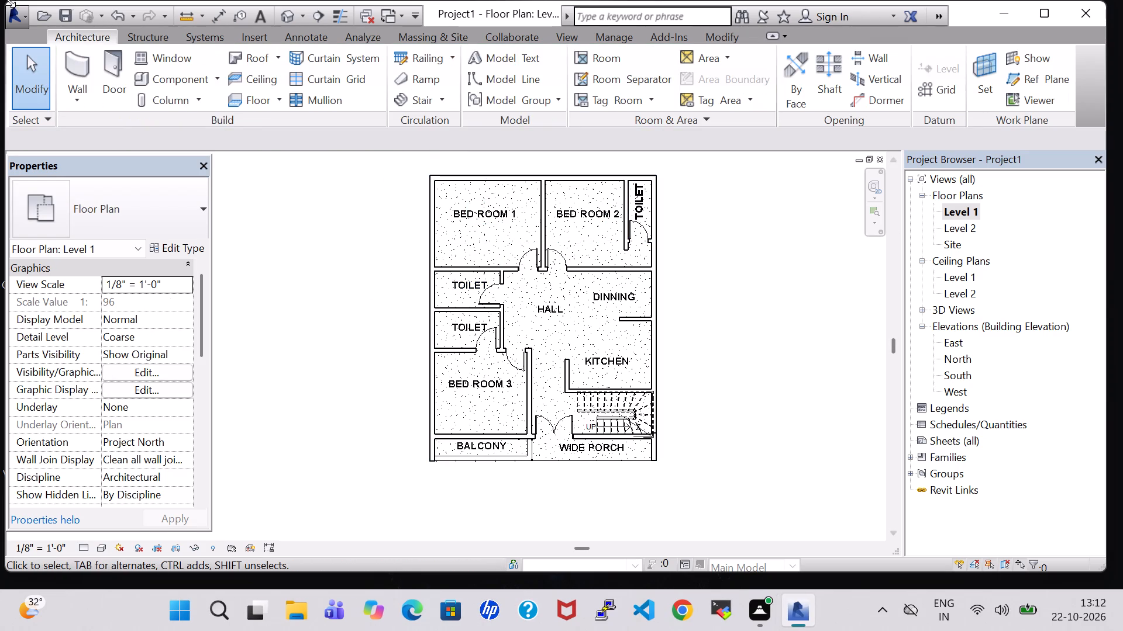
# Turn on the Roofs category in the 3D view's visibility and graphics overrides.
pyautogui.click(282, 22)
pyautogui.write('VV')
pyautogui.scroll(-4, 411, 310)
pyautogui.scroll(-3, 213, 283)
pyautogui.click(195, 301)
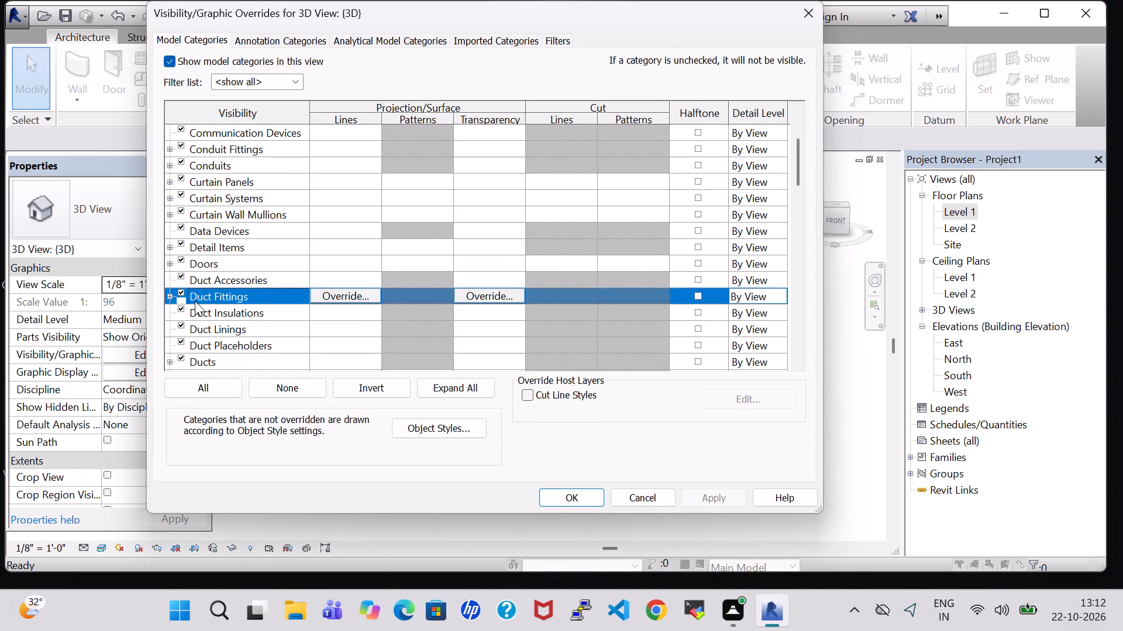
pyautogui.press('r')
pyautogui.scroll(-4, 195, 315)
pyautogui.click(179, 339)
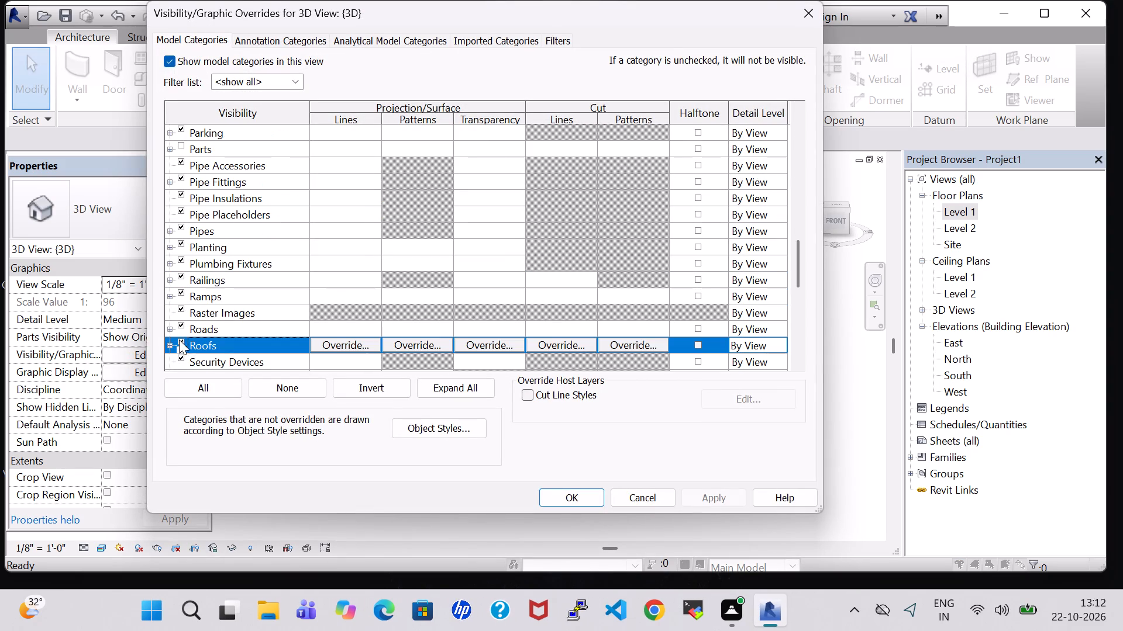
pyautogui.click(712, 505)
pyautogui.click(545, 498)
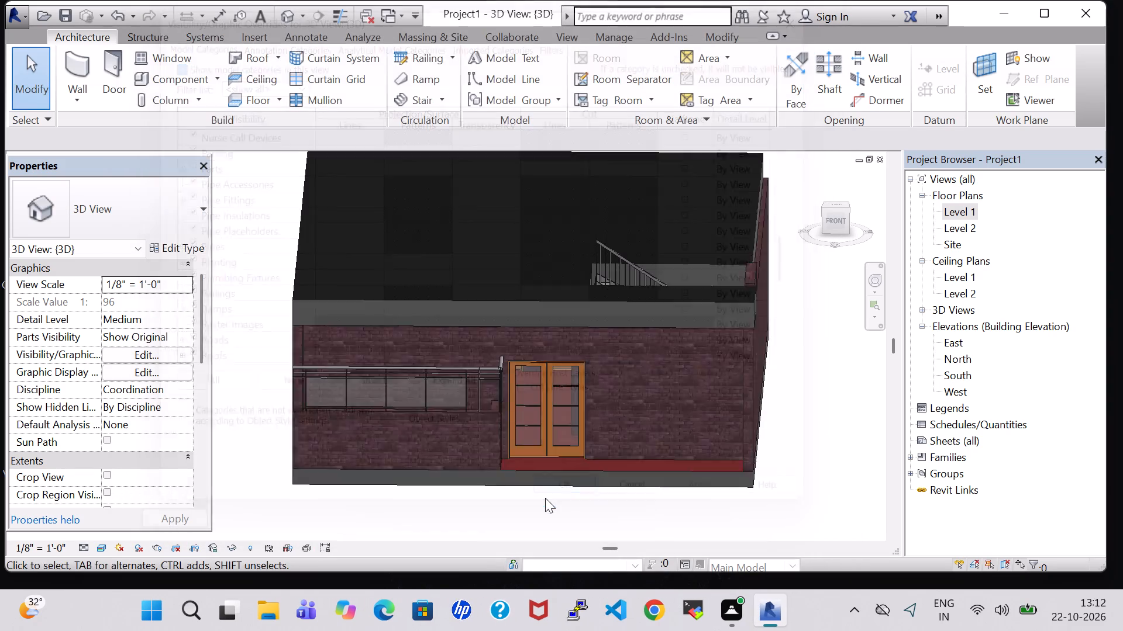
# Examine the flat roof, its stair opening and the front entrance in the 3D view.
pyautogui.keyDown('shift'); pyautogui.moveTo(802, 397); pyautogui.dragTo(771, 404, button='middle'); pyautogui.keyUp('shift')
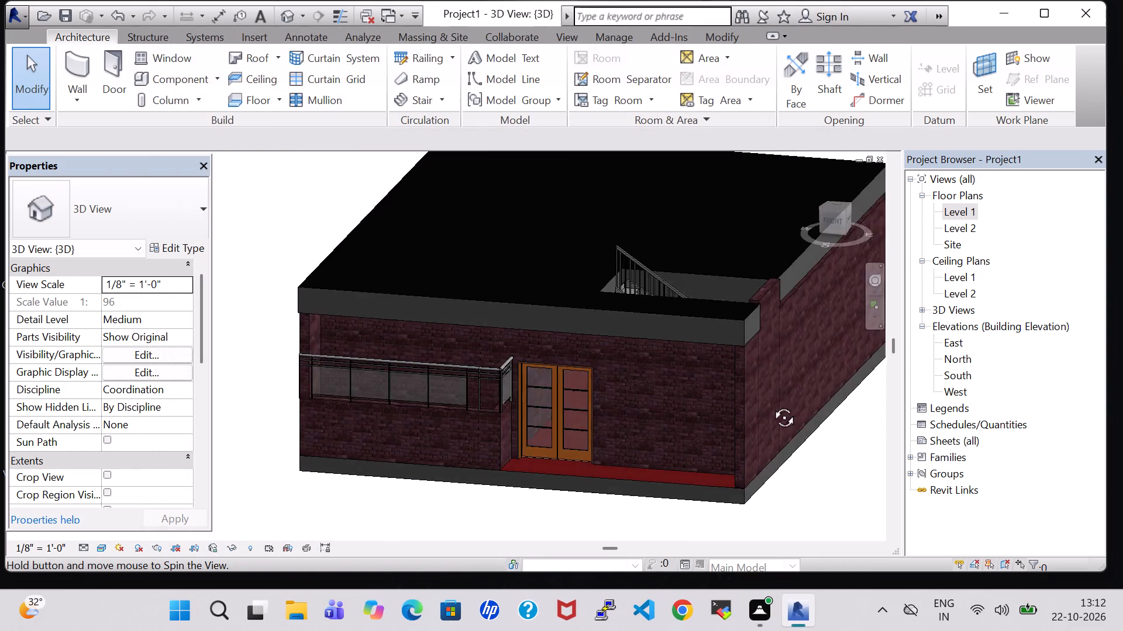
pyautogui.keyDown('shift'); pyautogui.moveTo(771, 404); pyautogui.dragTo(826, 485, button='middle'); pyautogui.keyUp('shift')
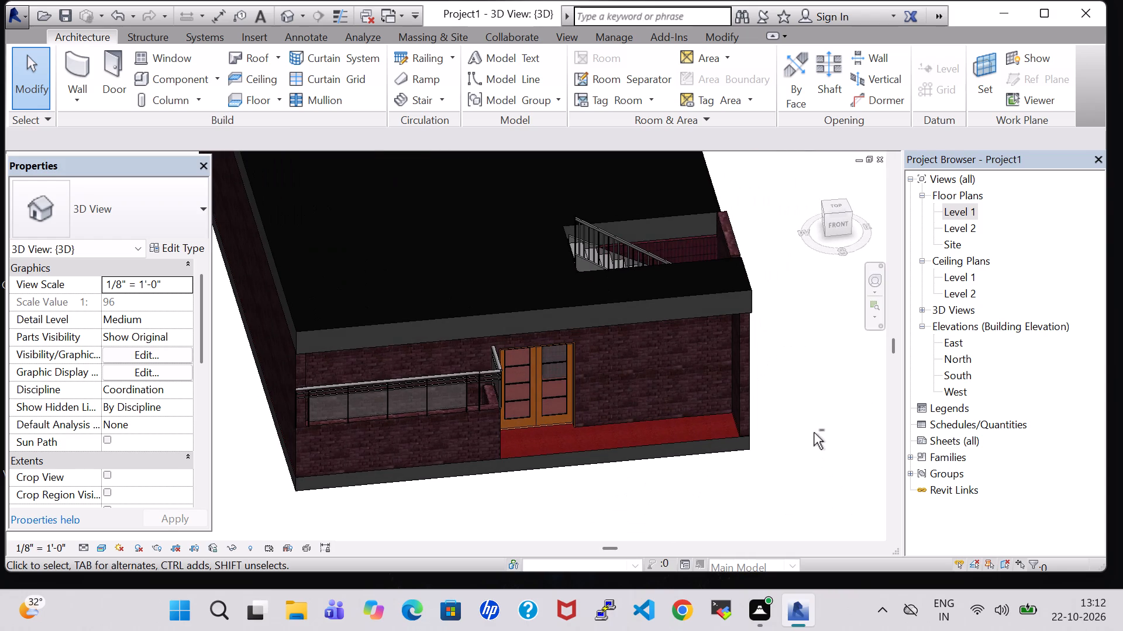
pyautogui.keyDown('shift'); pyautogui.moveTo(811, 355); pyautogui.dragTo(678, 470, button='middle'); pyautogui.keyUp('shift')
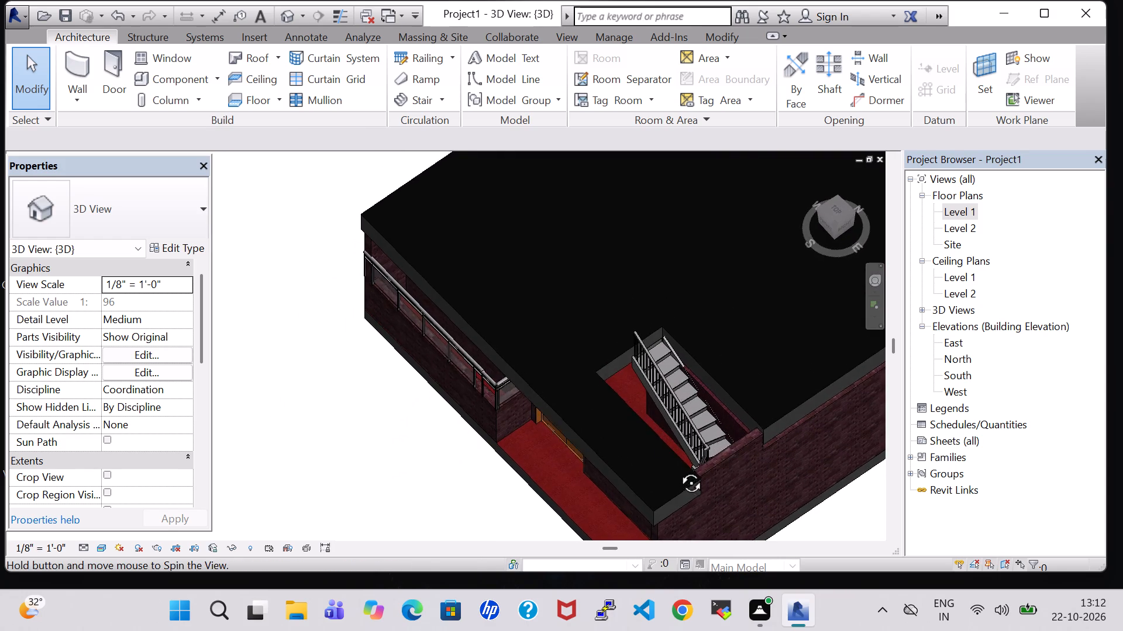
pyautogui.keyDown('shift'); pyautogui.moveTo(678, 470); pyautogui.dragTo(774, 449, button='middle'); pyautogui.keyUp('shift')
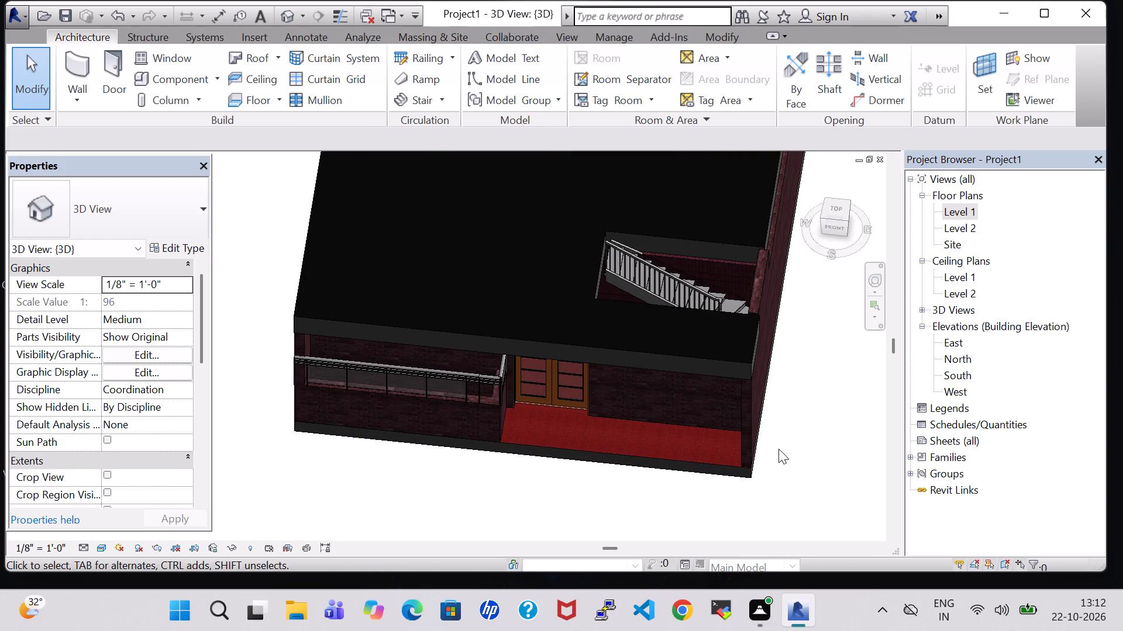
pyautogui.keyDown('shift'); pyautogui.moveTo(795, 449); pyautogui.dragTo(805, 365, button='middle'); pyautogui.keyUp('shift')
pyautogui.moveTo(807, 369); pyautogui.dragTo(811, 326, button='middle')
pyautogui.scroll(-4, 786, 469)
pyautogui.keyDown('shift'); pyautogui.moveTo(770, 488); pyautogui.dragTo(794, 448, button='middle'); pyautogui.keyUp('shift')
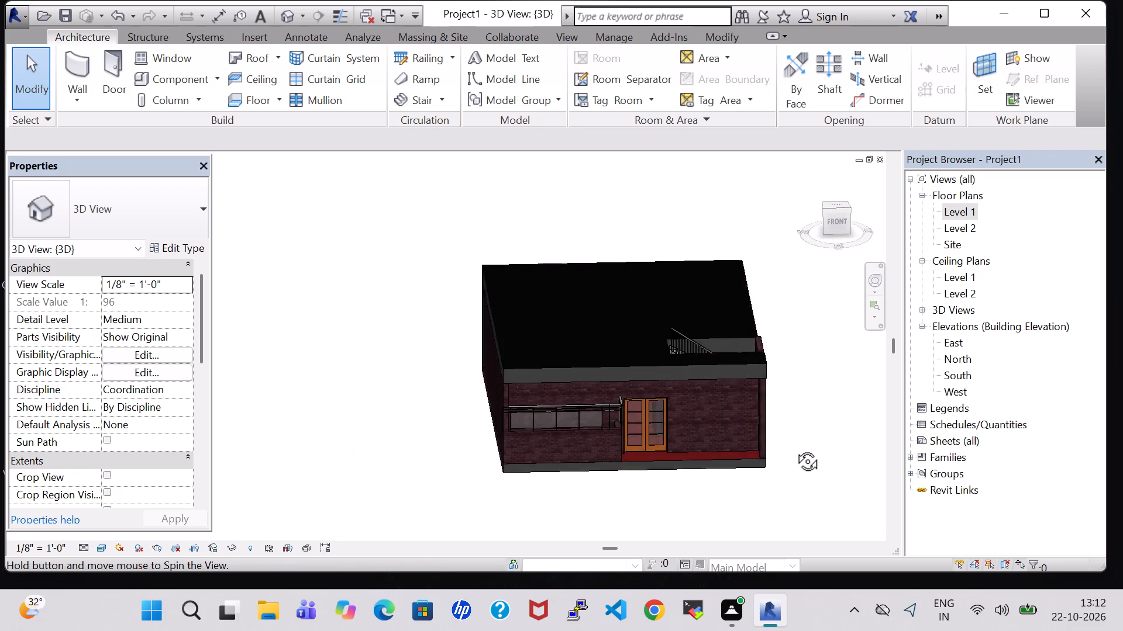
pyautogui.keyDown('shift'); pyautogui.moveTo(794, 448); pyautogui.dragTo(780, 443, button='middle'); pyautogui.keyUp('shift')
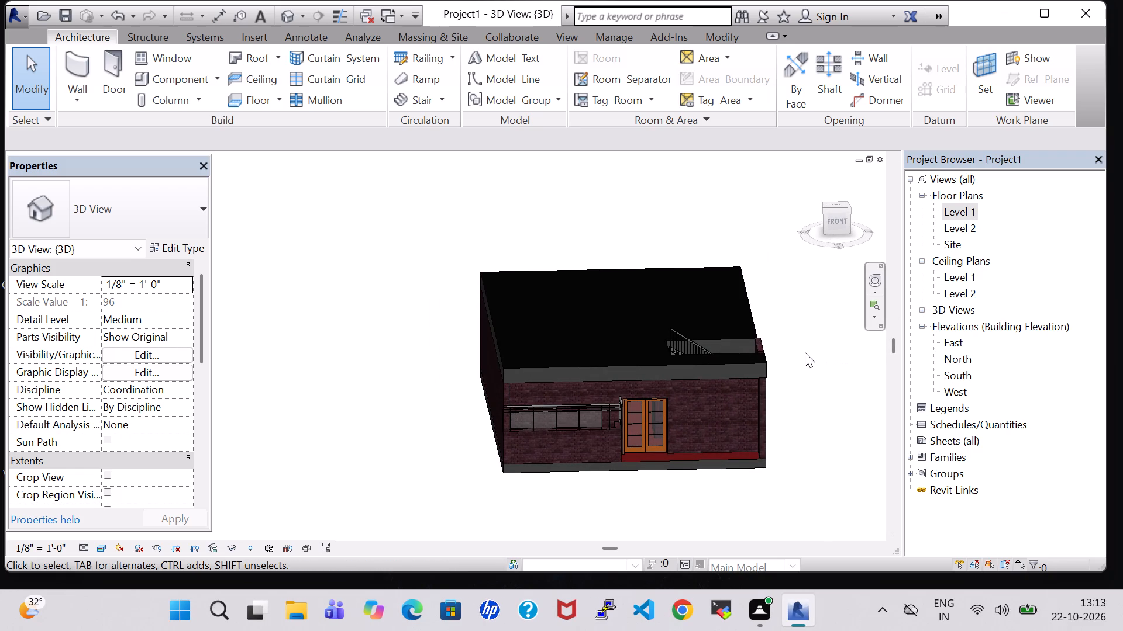
# Inspect the roofed building's exterior from the west and front sides in 3D, and review the Level 1 floor plan.
pyautogui.keyDown('shift'); pyautogui.moveTo(587, 493); pyautogui.dragTo(747, 487, button='middle'); pyautogui.keyUp('shift')
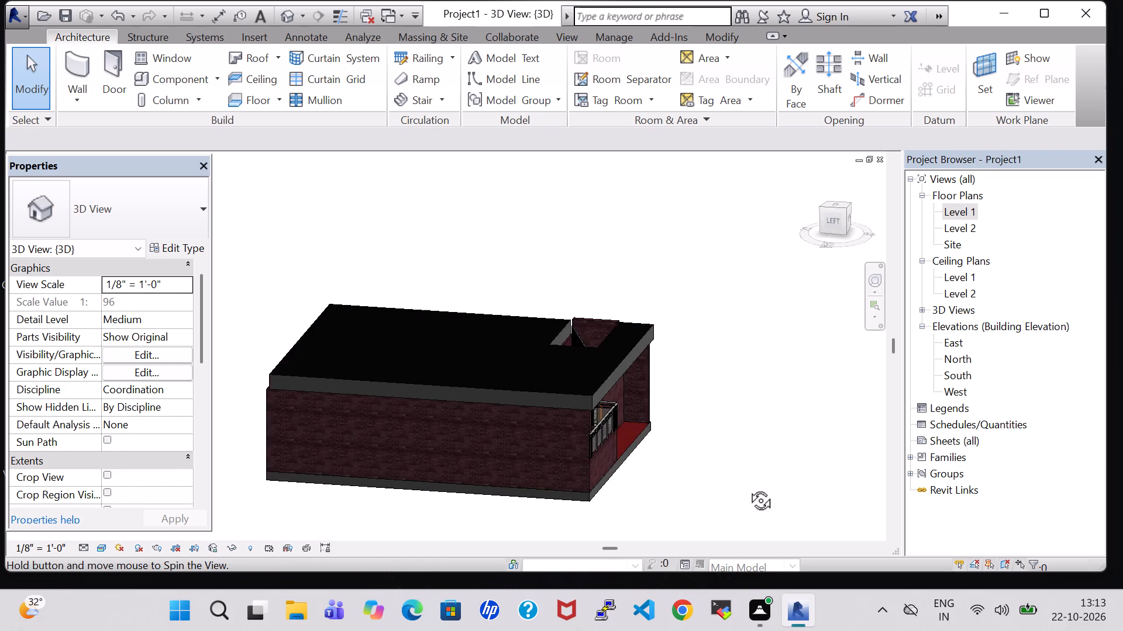
pyautogui.keyDown('shift'); pyautogui.moveTo(747, 487); pyautogui.dragTo(714, 493, button='middle'); pyautogui.keyUp('shift')
pyautogui.keyDown('shift'); pyautogui.moveTo(711, 494); pyautogui.dragTo(679, 497, button='middle'); pyautogui.keyUp('shift')
pyautogui.keyDown('shift'); pyautogui.moveTo(668, 497); pyautogui.dragTo(652, 499, button='middle'); pyautogui.keyUp('shift')
pyautogui.keyDown('shift'); pyautogui.moveTo(623, 501); pyautogui.dragTo(618, 501, button='middle'); pyautogui.keyUp('shift')
pyautogui.keyDown('shift'); pyautogui.middleClick(617, 501); pyautogui.keyUp('shift')
pyautogui.keyDown('shift'); pyautogui.middleClick(617, 501); pyautogui.keyUp('shift')
pyautogui.keyDown('shift'); pyautogui.moveTo(617, 501); pyautogui.dragTo(750, 487, button='middle'); pyautogui.keyUp('shift')
pyautogui.moveTo(602, 483); pyautogui.dragTo(1038, 422, button='middle')
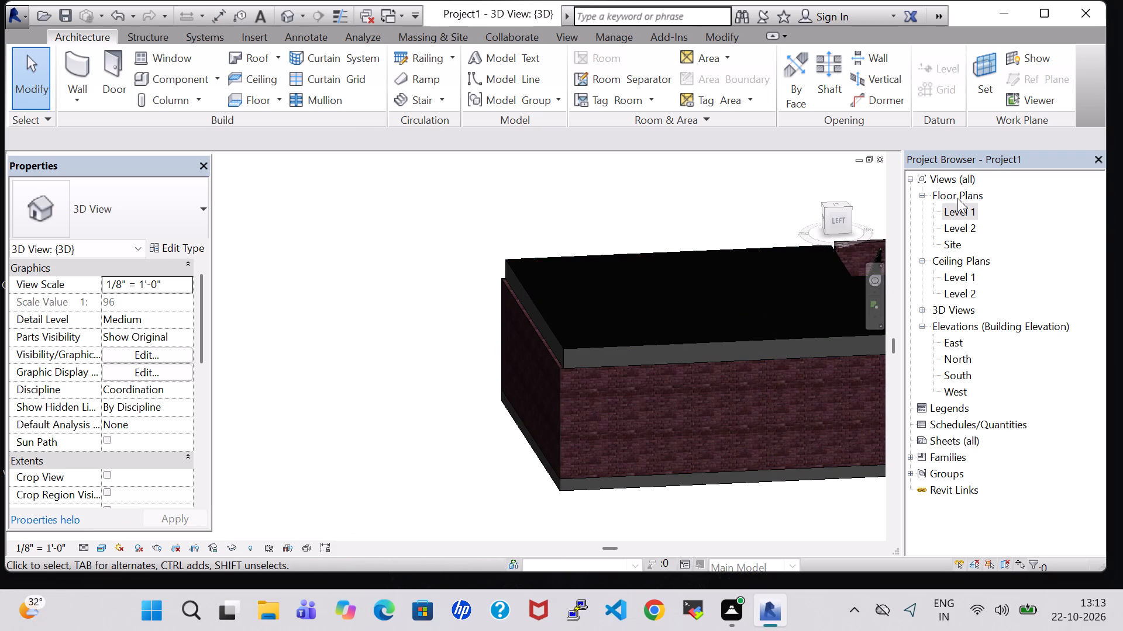
pyautogui.keyDown('shift'); pyautogui.moveTo(343, 463); pyautogui.dragTo(631, 470, button='middle'); pyautogui.keyUp('shift')
pyautogui.moveTo(670, 407); pyautogui.dragTo(337, 408, button='middle')
pyautogui.keyDown('shift'); pyautogui.moveTo(358, 394); pyautogui.dragTo(588, 410, button='middle'); pyautogui.keyUp('shift')
pyautogui.scroll(-1, 602, 394)
pyautogui.keyDown('shift'); pyautogui.moveTo(575, 459); pyautogui.dragTo(670, 413, button='middle'); pyautogui.keyUp('shift')
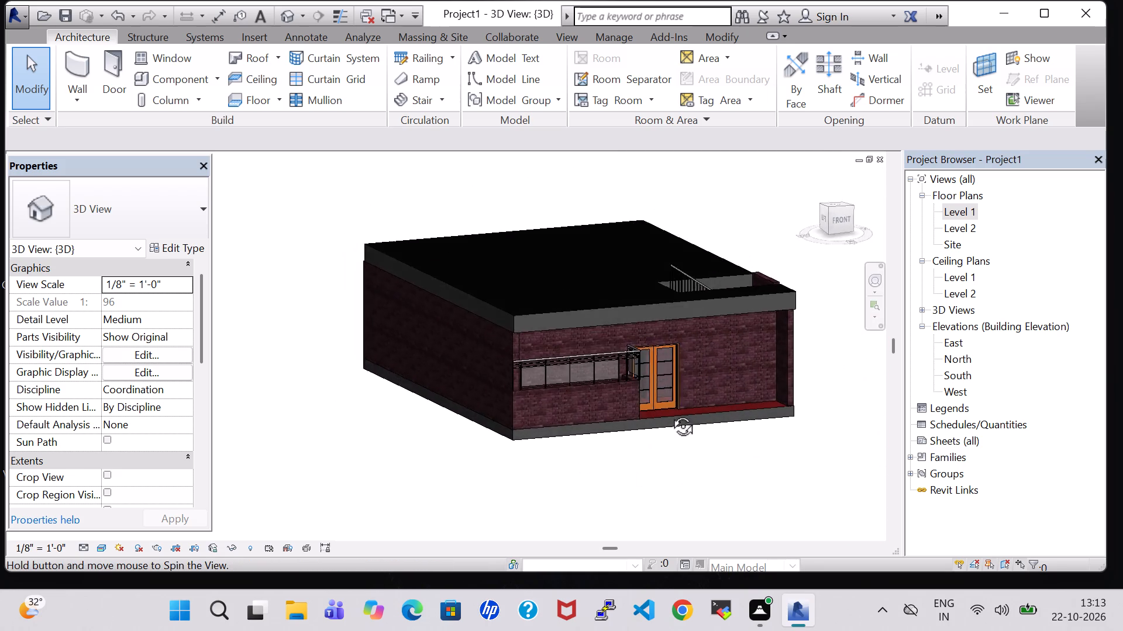
pyautogui.keyDown('shift'); pyautogui.moveTo(670, 413); pyautogui.dragTo(622, 398, button='middle'); pyautogui.keyUp('shift')
pyautogui.moveTo(788, 477); pyautogui.dragTo(780, 462, button='middle')
pyautogui.moveTo(760, 462); pyautogui.dragTo(647, 466, button='middle')
pyautogui.keyDown('shift'); pyautogui.moveTo(647, 466); pyautogui.dragTo(662, 464, button='middle'); pyautogui.keyUp('shift')
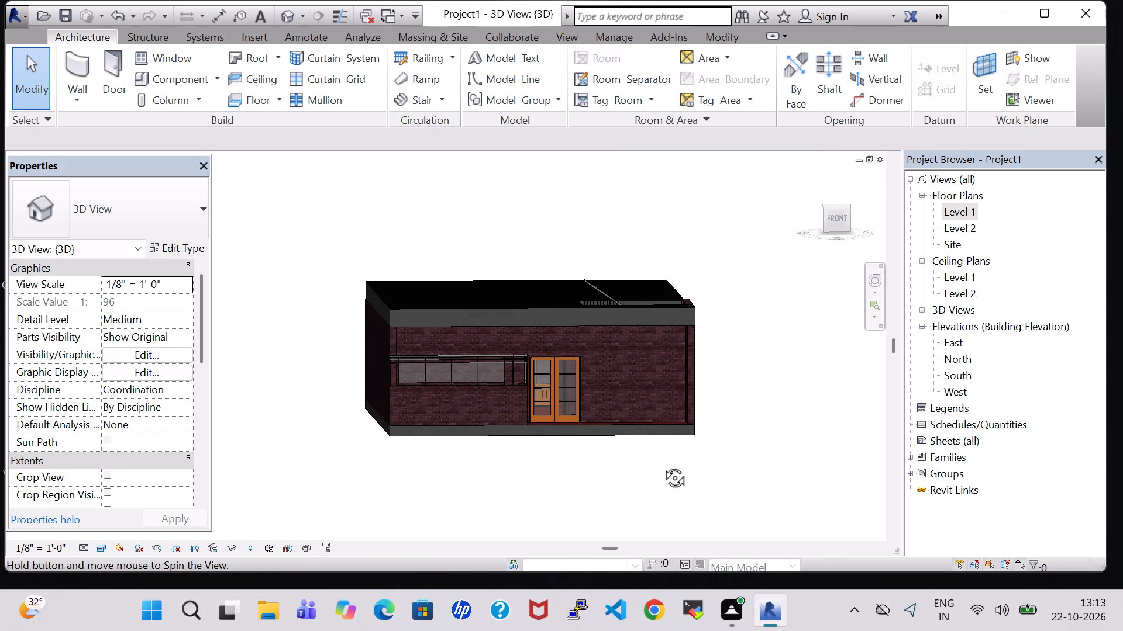
pyautogui.keyDown('shift'); pyautogui.moveTo(662, 464); pyautogui.dragTo(654, 464, button='middle'); pyautogui.keyUp('shift')
pyautogui.scroll(1, 656, 459)
pyautogui.keyDown('shift'); pyautogui.moveTo(755, 359); pyautogui.dragTo(750, 363, button='middle'); pyautogui.keyUp('shift')
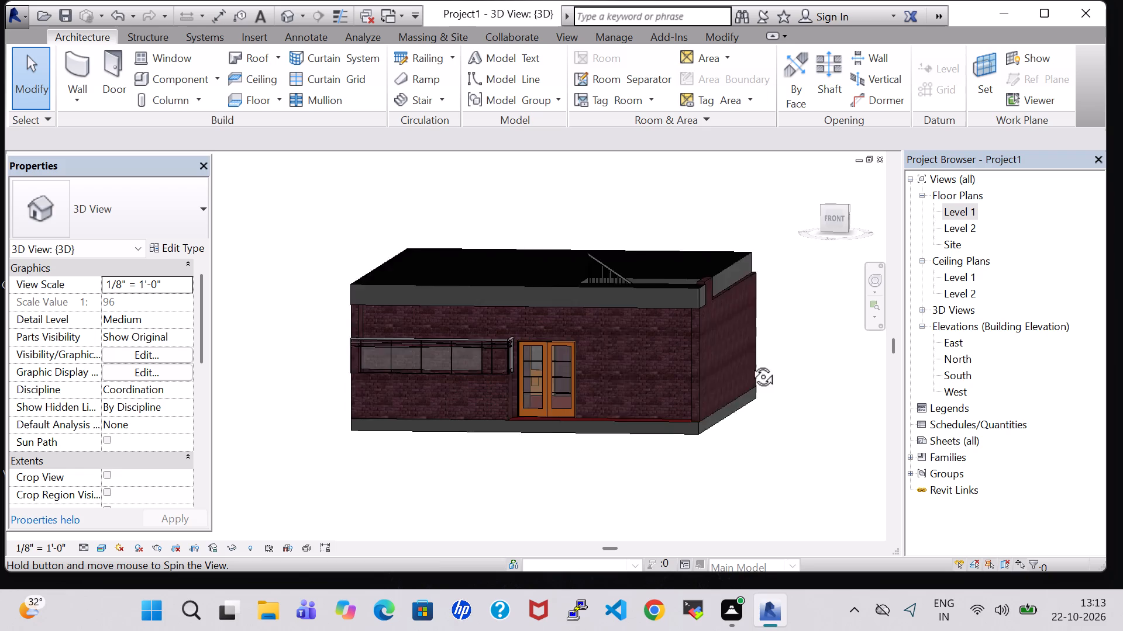
pyautogui.keyDown('shift'); pyautogui.moveTo(750, 363); pyautogui.dragTo(753, 366, button='middle'); pyautogui.keyUp('shift')
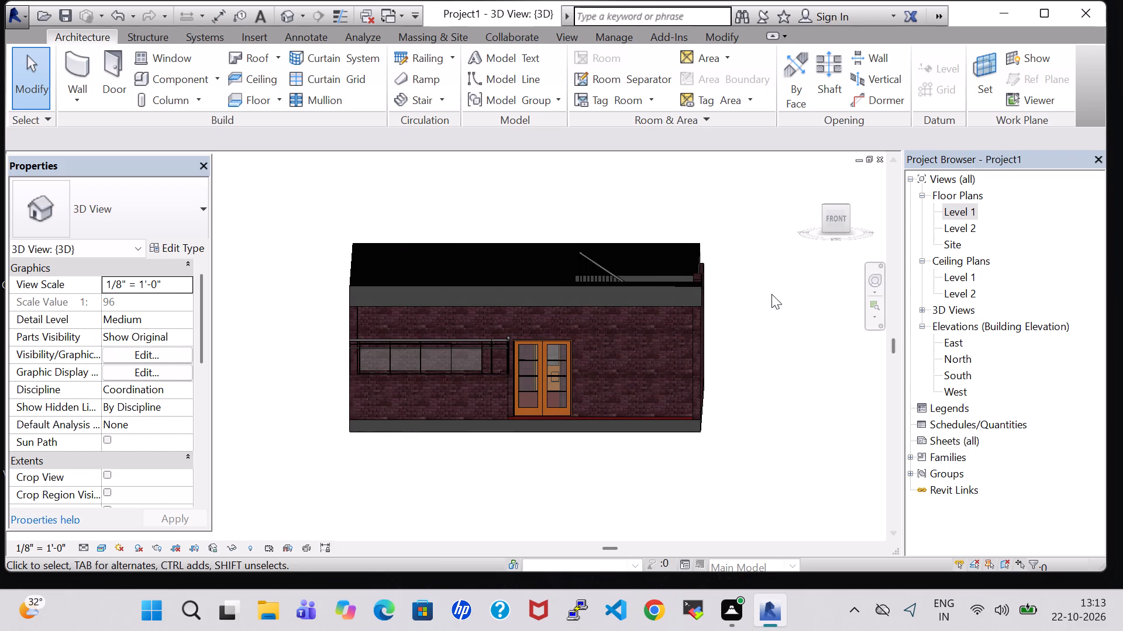
pyautogui.scroll(4, 758, 300)
pyautogui.keyDown('shift'); pyautogui.moveTo(751, 303); pyautogui.dragTo(733, 313, button='middle'); pyautogui.keyUp('shift')
pyautogui.doubleClick(962, 216)
pyautogui.scroll(-1, 700, 271)
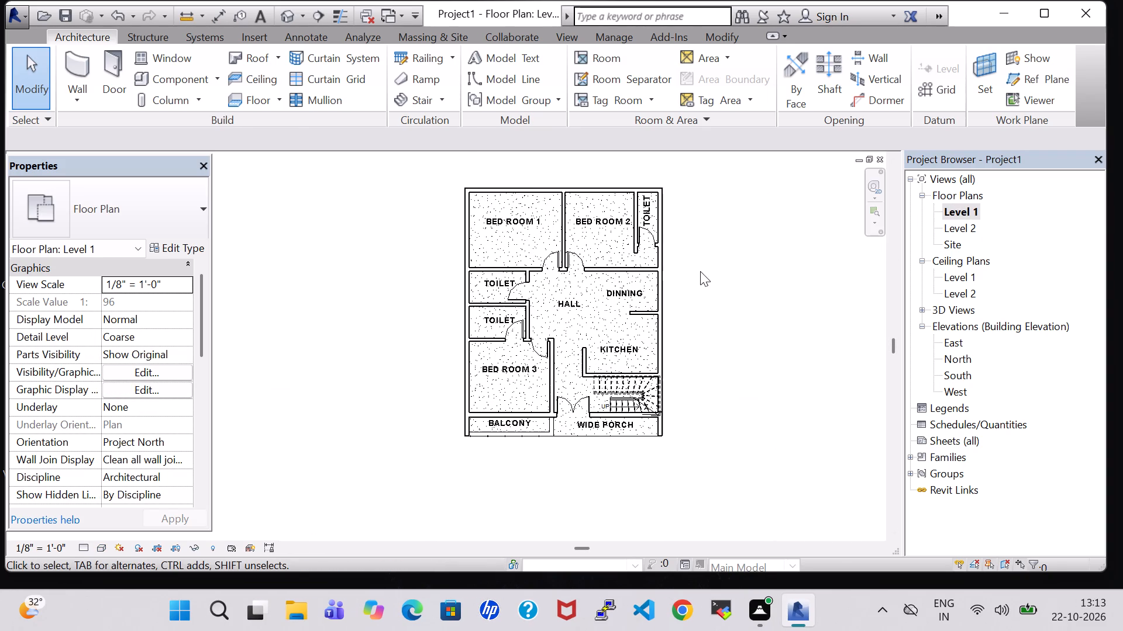
pyautogui.doubleClick(969, 212)
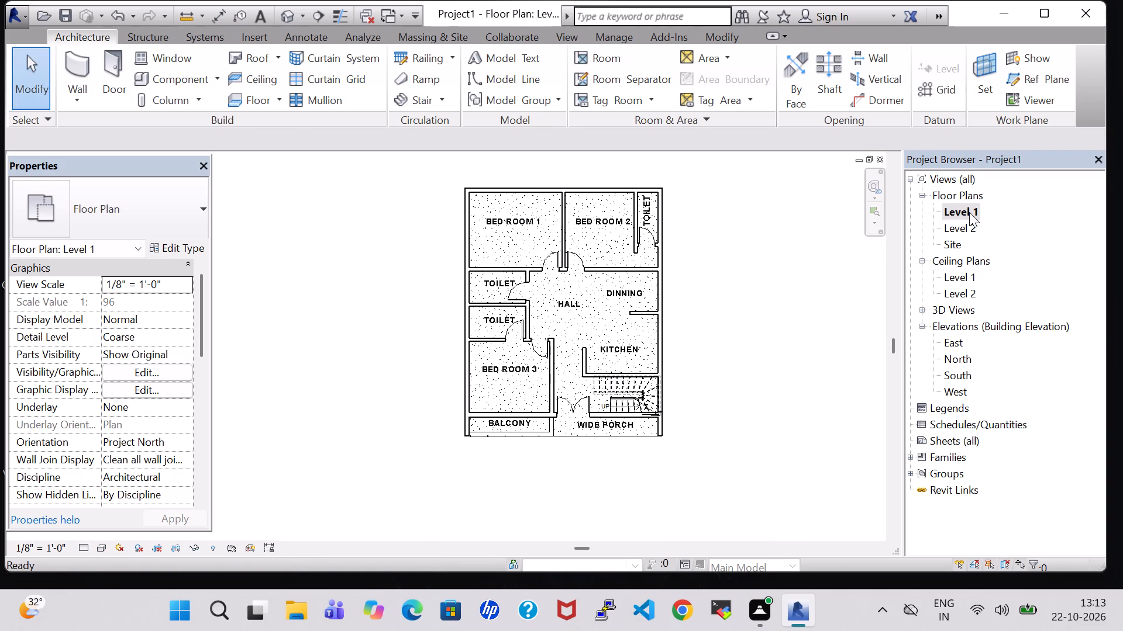
pyautogui.doubleClick(969, 212)
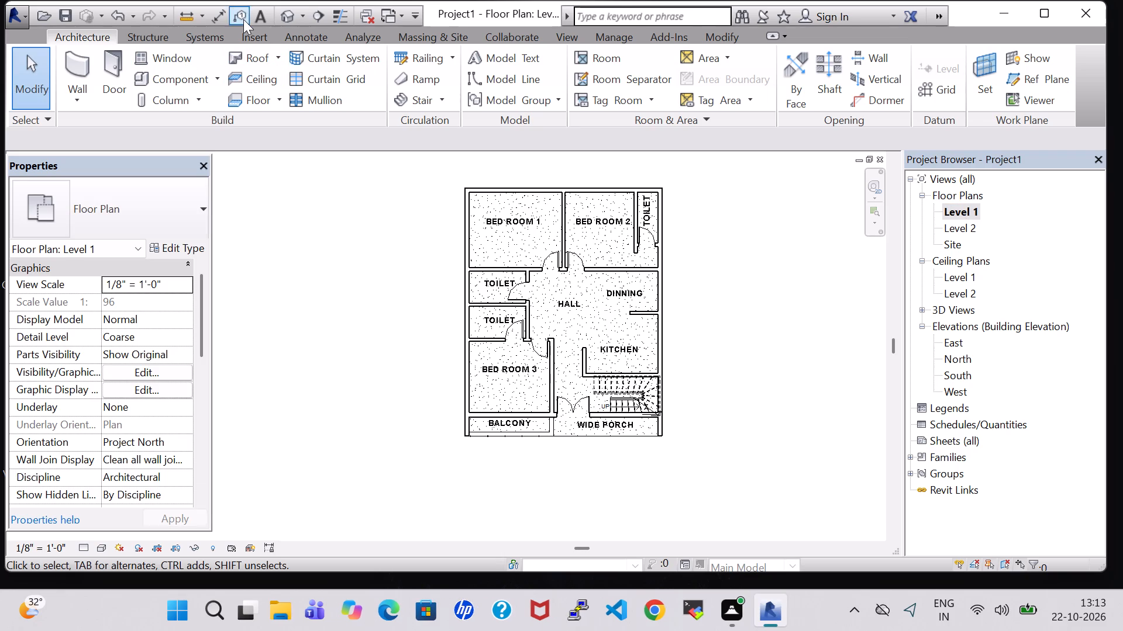
# Open the flat roof's footprint for editing in 3D and nudge its long east boundary line outward to the wall's outer face.
pyautogui.click(280, 17)
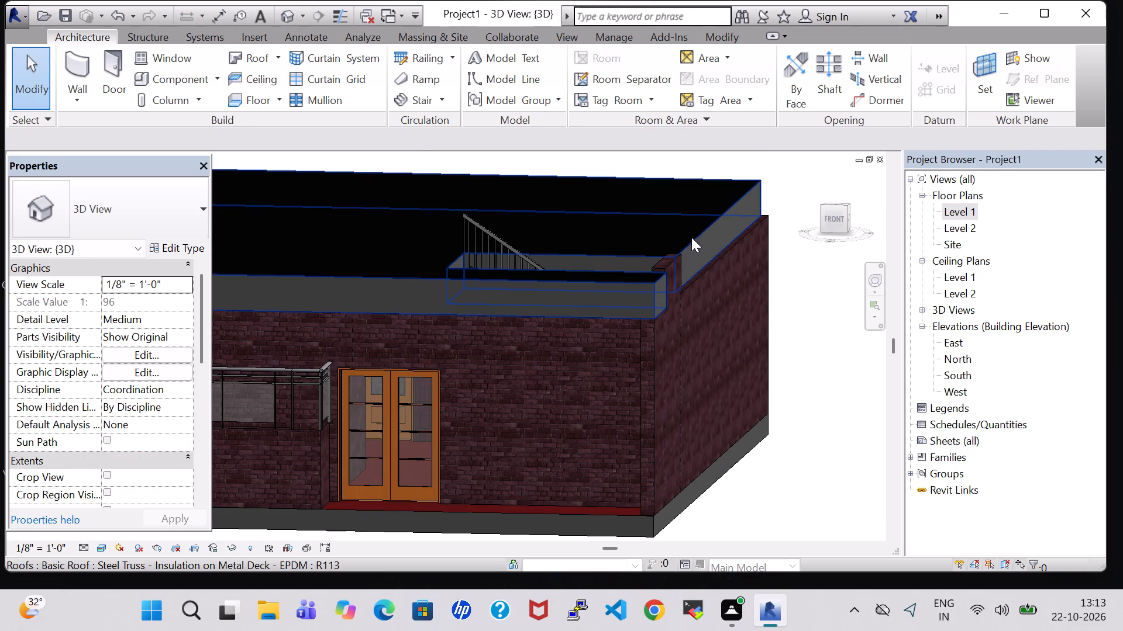
pyautogui.click(691, 234)
pyautogui.doubleClick(691, 234)
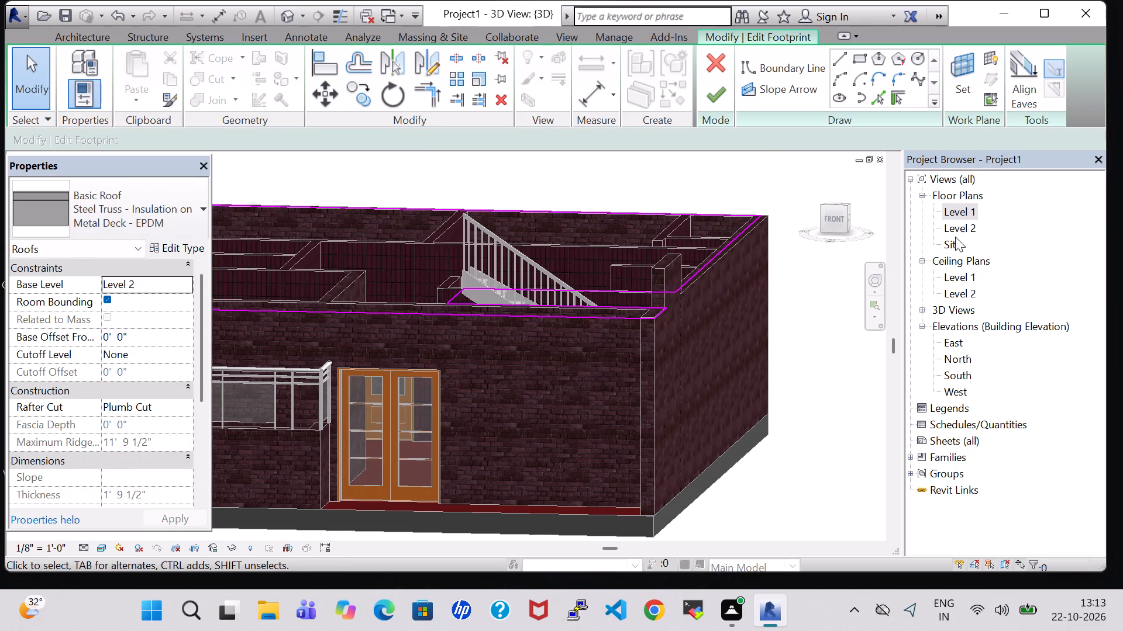
pyautogui.keyDown('shift'); pyautogui.moveTo(827, 320); pyautogui.dragTo(749, 382, button='middle'); pyautogui.keyUp('shift')
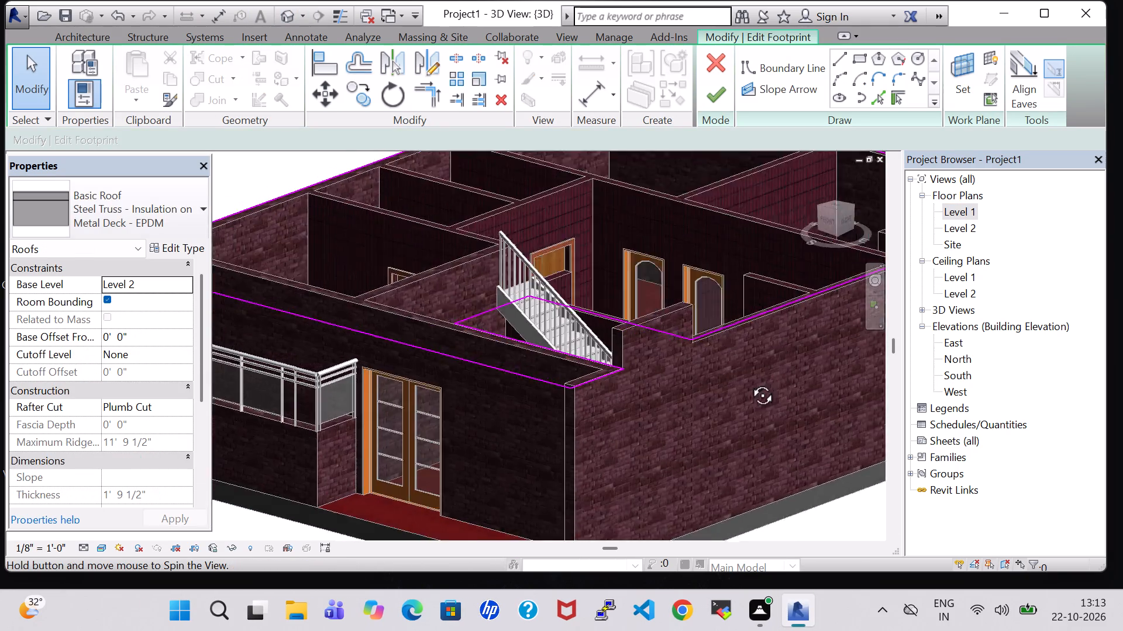
pyautogui.keyDown('shift'); pyautogui.moveTo(749, 382); pyautogui.dragTo(696, 419, button='middle'); pyautogui.keyUp('shift')
pyautogui.scroll(-2, 696, 429)
pyautogui.scroll(6, 751, 443)
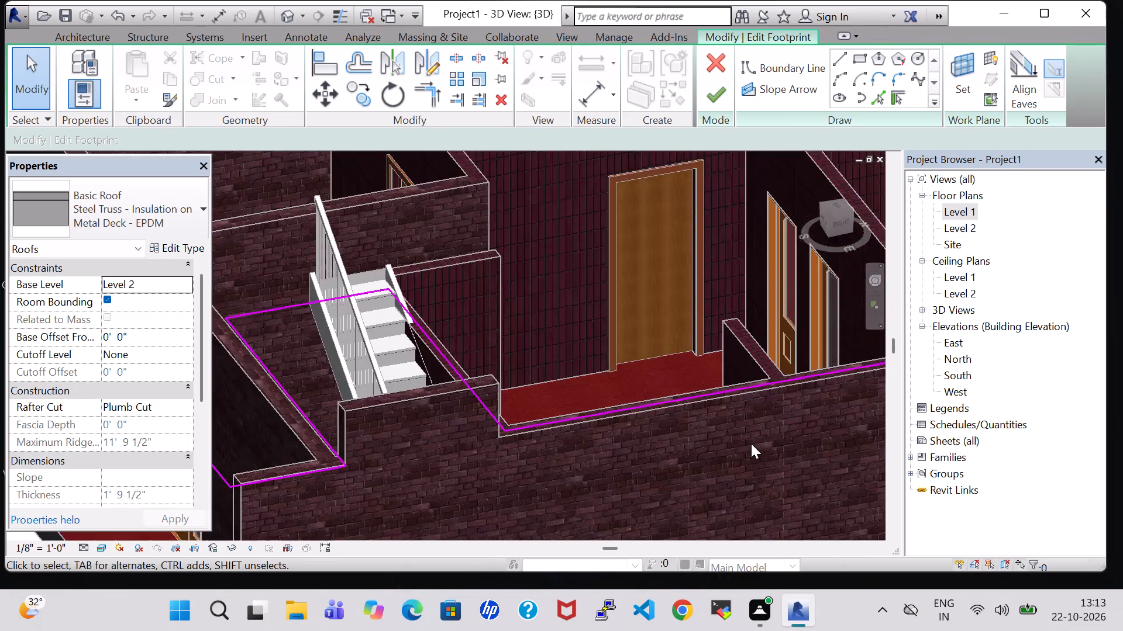
pyautogui.keyDown('shift'); pyautogui.moveTo(569, 432); pyautogui.dragTo(722, 470, button='middle'); pyautogui.keyUp('shift')
pyautogui.moveTo(649, 243); pyautogui.dragTo(683, 489, button='middle')
pyautogui.doubleClick(567, 234)
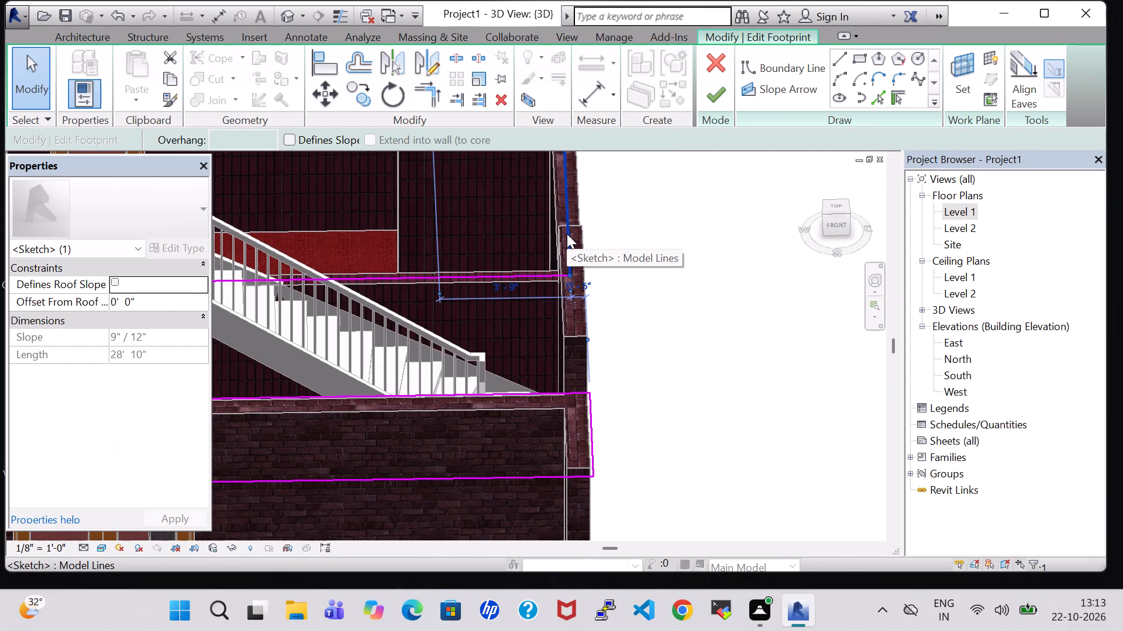
pyautogui.press('Right')
pyautogui.press('Right')
pyautogui.press('Right')
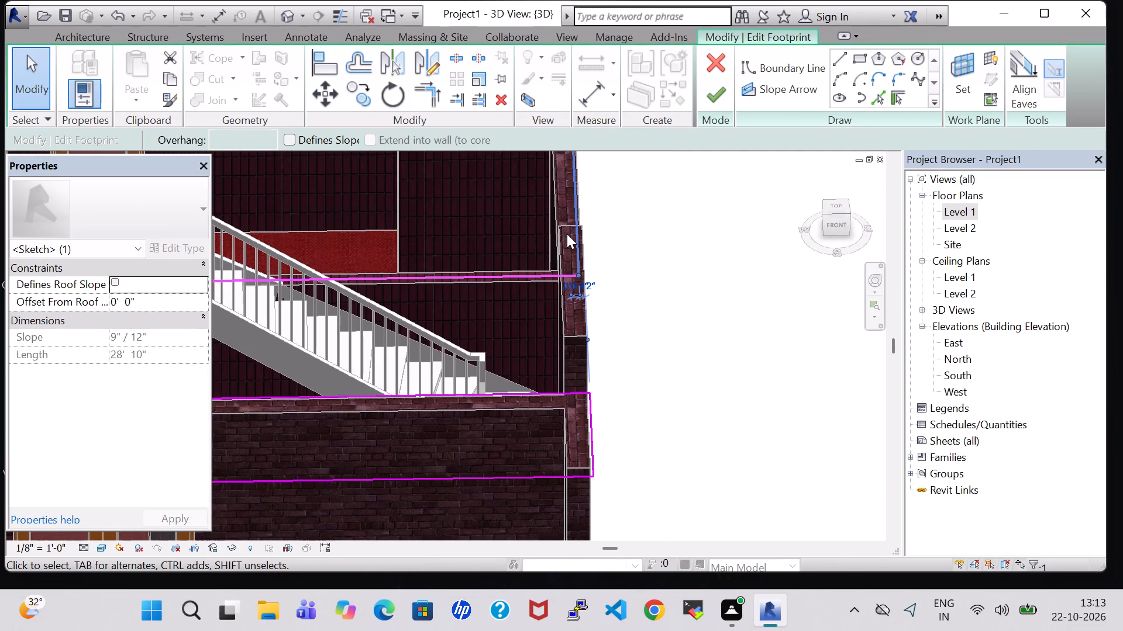
pyautogui.press('Right')
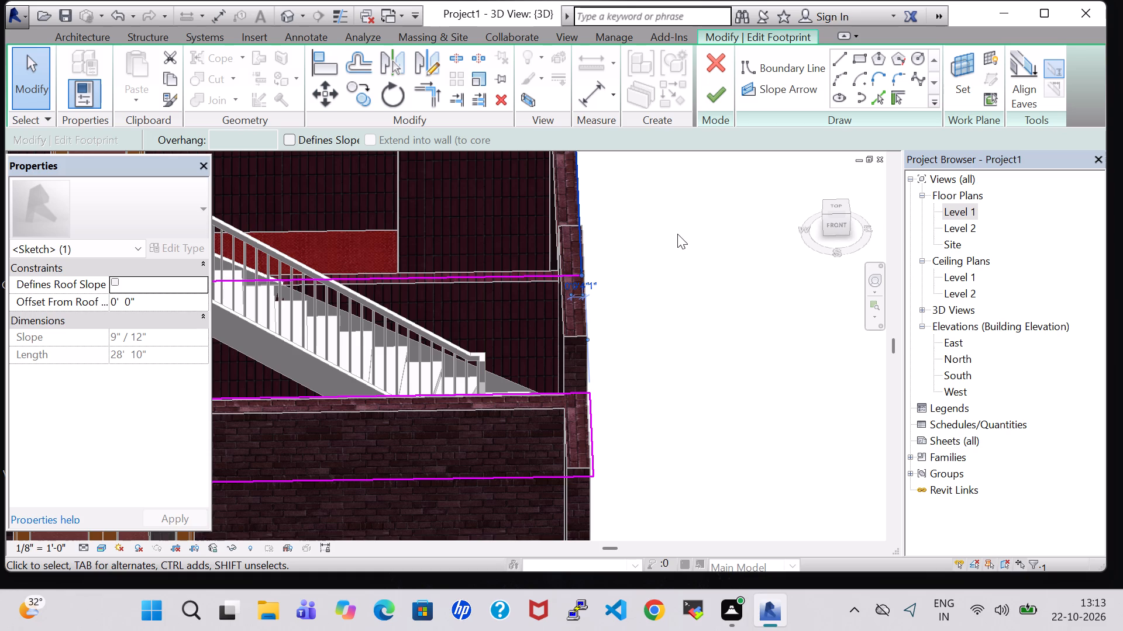
# Nudge the roof footprint's north boundary line outward to the outer face of the rear wall.
pyautogui.keyDown('shift'); pyautogui.moveTo(677, 234); pyautogui.dragTo(618, 305, button='middle'); pyautogui.keyUp('shift')
pyautogui.keyDown('shift'); pyautogui.scroll(-1, 621, 301); pyautogui.keyUp('shift')
pyautogui.moveTo(663, 267); pyautogui.dragTo(574, 524, button='middle')
pyautogui.moveTo(672, 353); pyautogui.dragTo(652, 355, button='middle')
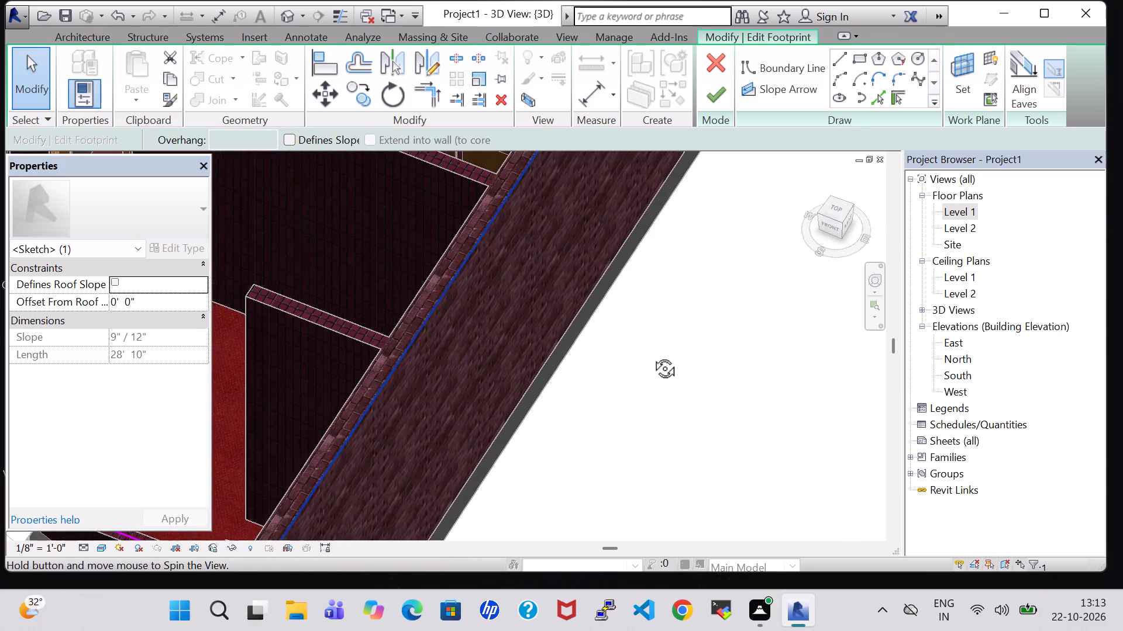
pyautogui.moveTo(652, 355); pyautogui.dragTo(604, 373, button='middle')
pyautogui.moveTo(718, 404); pyautogui.dragTo(489, 437, button='middle')
pyautogui.scroll(-1, 479, 439)
pyautogui.keyDown('shift'); pyautogui.moveTo(883, 345); pyautogui.dragTo(753, 389, button='middle'); pyautogui.keyUp('shift')
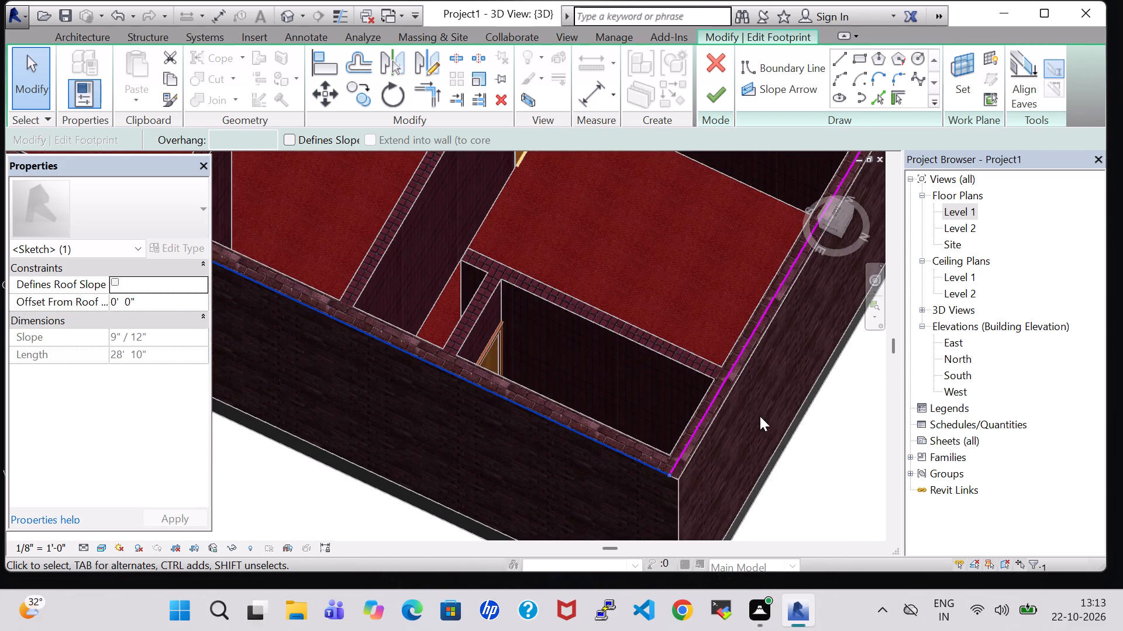
pyautogui.click(711, 414)
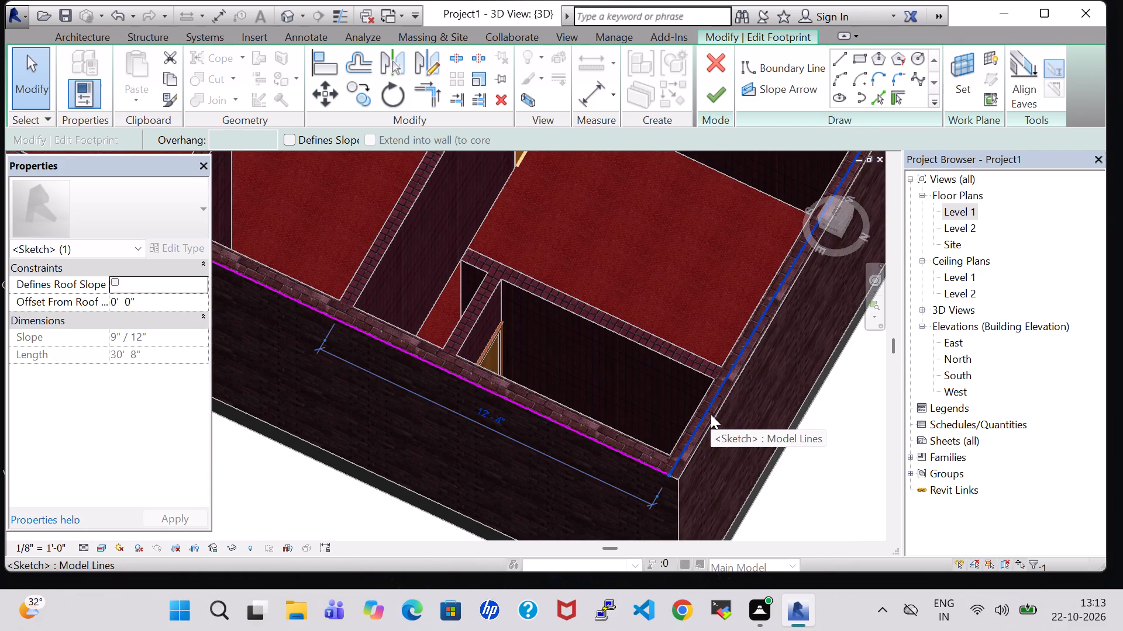
pyautogui.press('Right')
pyautogui.press('Right')
pyautogui.press('Right')
pyautogui.press('Right')
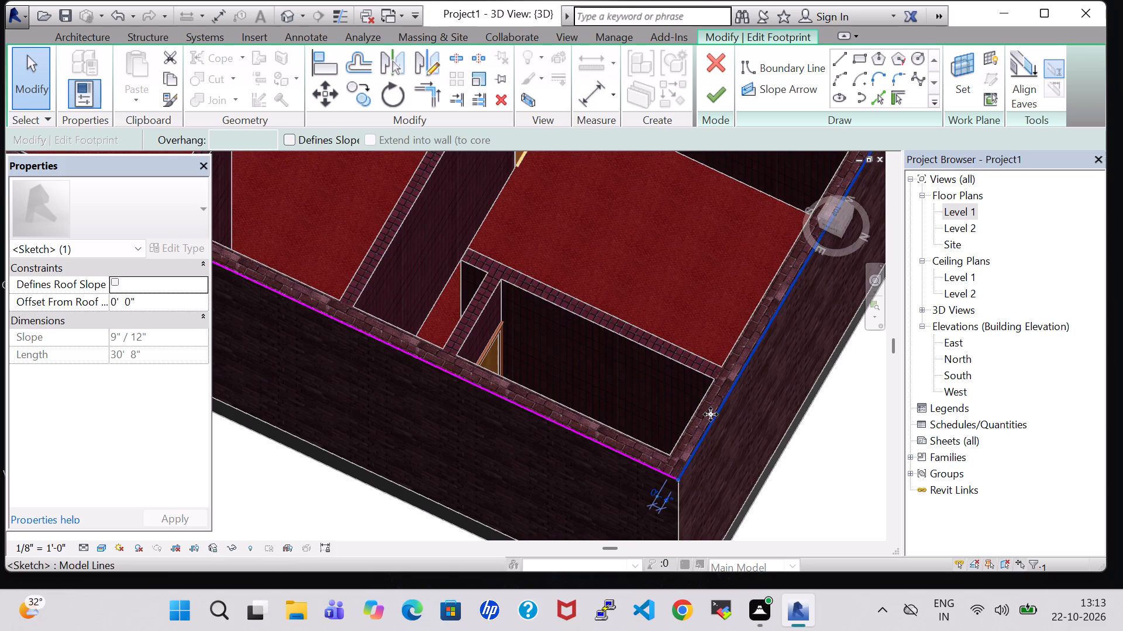
pyautogui.moveTo(806, 460); pyautogui.dragTo(708, 460, button='middle')
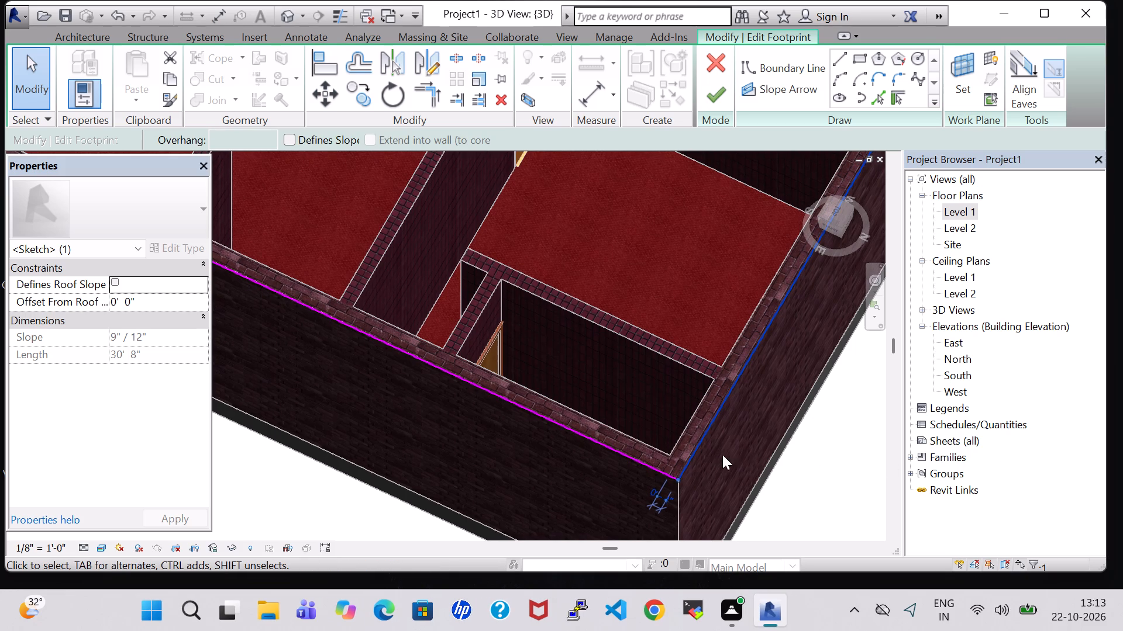
# Nudge the roof footprint's front boundary line, on the balcony and porch side, inward to the ends of the side walls.
pyautogui.keyDown('shift'); pyautogui.moveTo(797, 469); pyautogui.dragTo(707, 433, button='middle'); pyautogui.keyUp('shift')
pyautogui.scroll(-1, 762, 414)
pyautogui.moveTo(763, 404); pyautogui.dragTo(402, 445, button='middle')
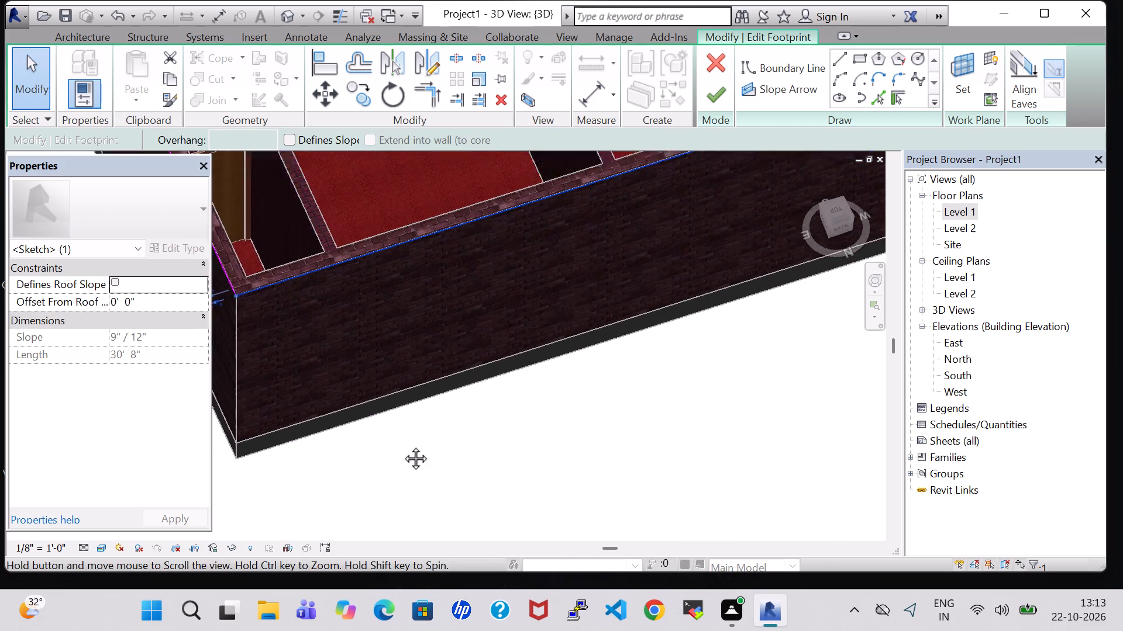
pyautogui.moveTo(402, 445); pyautogui.dragTo(374, 447, button='middle')
pyautogui.keyDown('shift'); pyautogui.moveTo(726, 373); pyautogui.dragTo(664, 386, button='middle'); pyautogui.keyUp('shift')
pyautogui.moveTo(682, 384); pyautogui.dragTo(403, 391, button='middle')
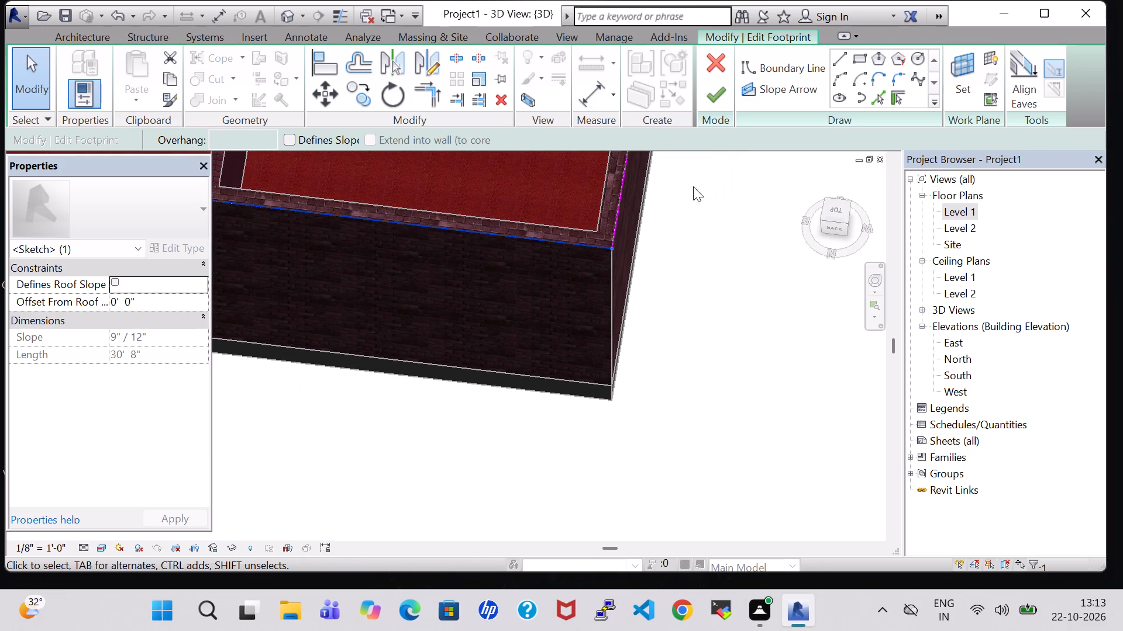
pyautogui.keyDown('shift'); pyautogui.moveTo(721, 175); pyautogui.dragTo(667, 457, button='middle'); pyautogui.keyUp('shift')
pyautogui.middleClick(725, 298)
pyautogui.keyDown('shift'); pyautogui.moveTo(693, 445); pyautogui.dragTo(673, 339, button='middle'); pyautogui.keyUp('shift')
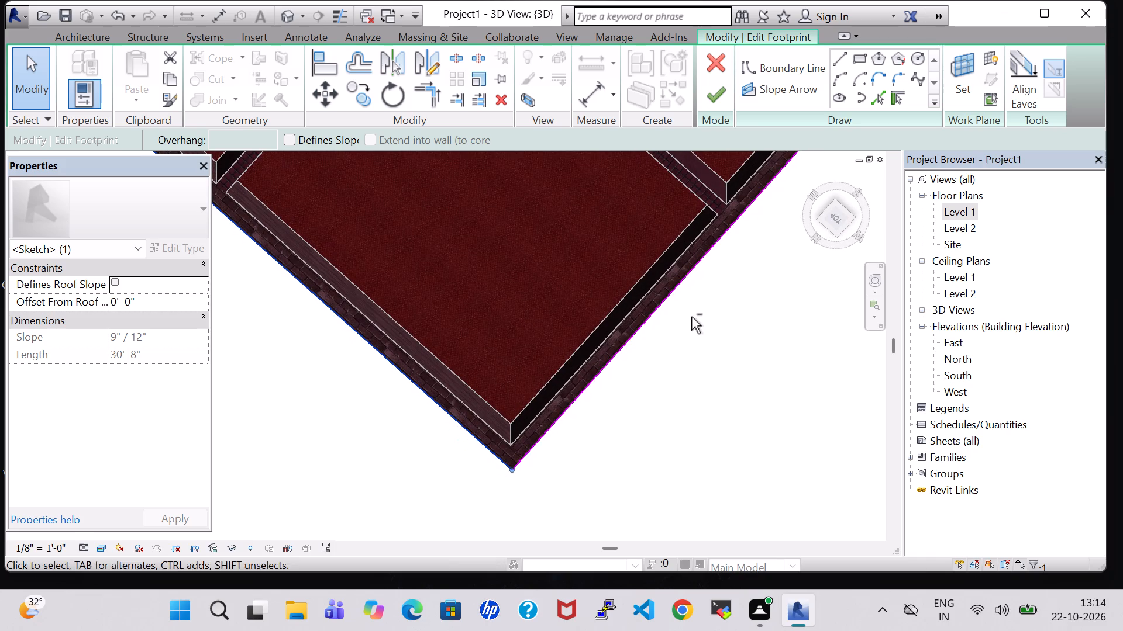
pyautogui.moveTo(715, 305); pyautogui.dragTo(724, 439, button='middle')
pyautogui.keyDown('shift'); pyautogui.moveTo(711, 488); pyautogui.dragTo(664, 321, button='middle'); pyautogui.keyUp('shift')
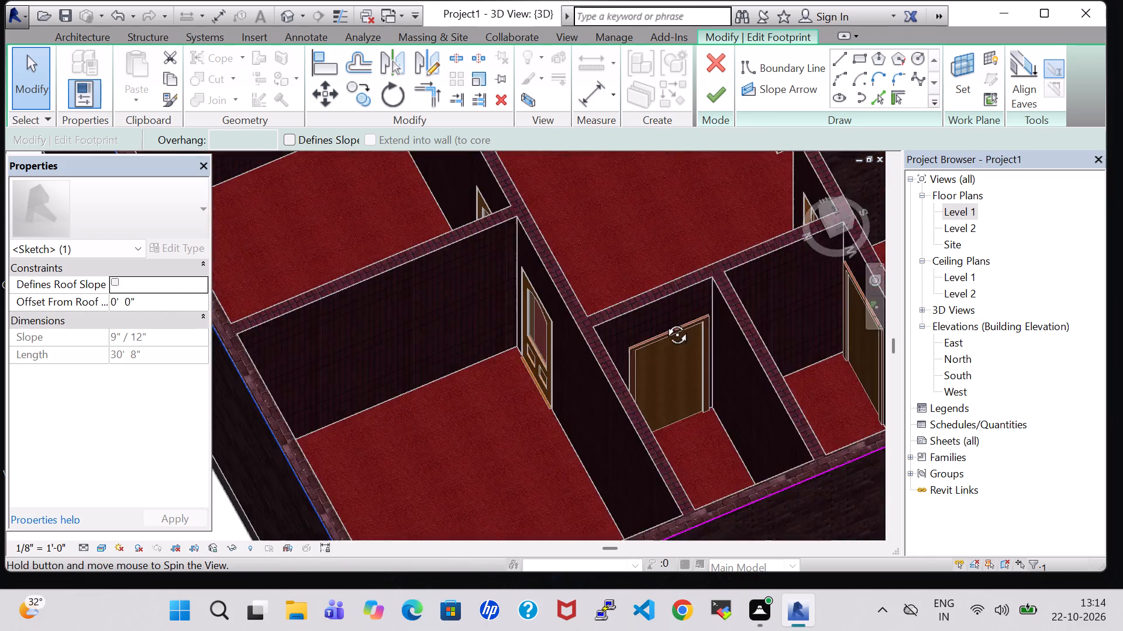
pyautogui.keyDown('shift'); pyautogui.moveTo(664, 321); pyautogui.dragTo(715, 228, button='middle'); pyautogui.keyUp('shift')
pyautogui.moveTo(811, 396); pyautogui.dragTo(522, 413, button='middle')
pyautogui.moveTo(782, 421); pyautogui.dragTo(629, 462, button='middle')
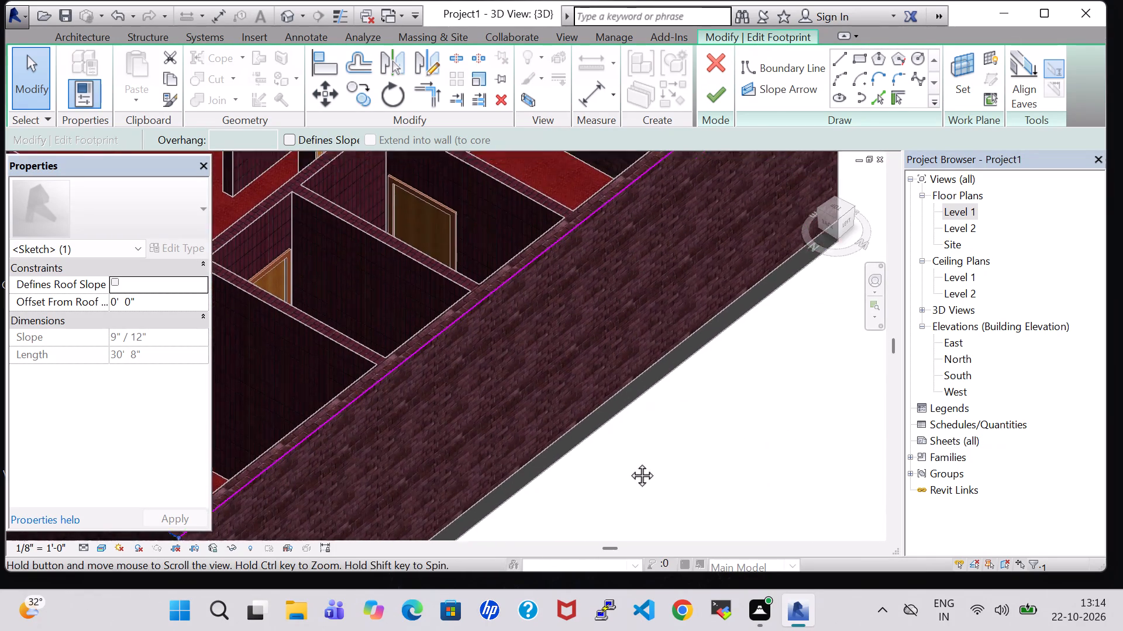
pyautogui.moveTo(629, 462); pyautogui.dragTo(519, 495, button='middle')
pyautogui.moveTo(682, 234); pyautogui.dragTo(662, 297, button='middle')
pyautogui.moveTo(744, 275); pyautogui.dragTo(640, 417, button='middle')
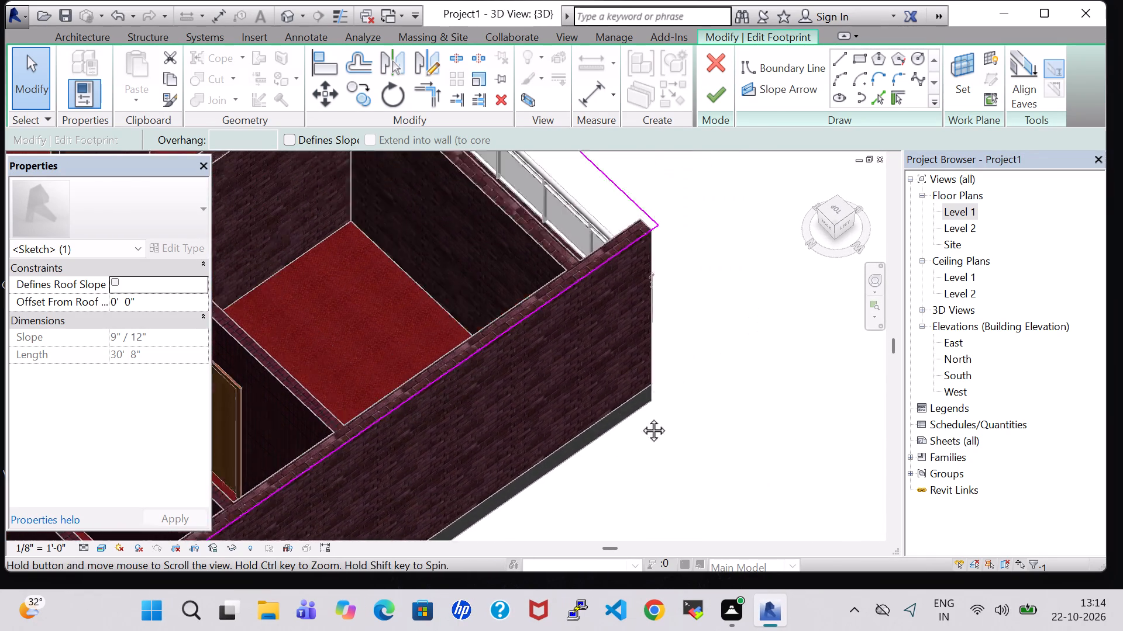
pyautogui.moveTo(640, 417); pyautogui.dragTo(595, 469, button='middle')
pyautogui.keyDown('shift'); pyautogui.moveTo(659, 337); pyautogui.dragTo(588, 343, button='middle'); pyautogui.keyUp('shift')
pyautogui.click(518, 344)
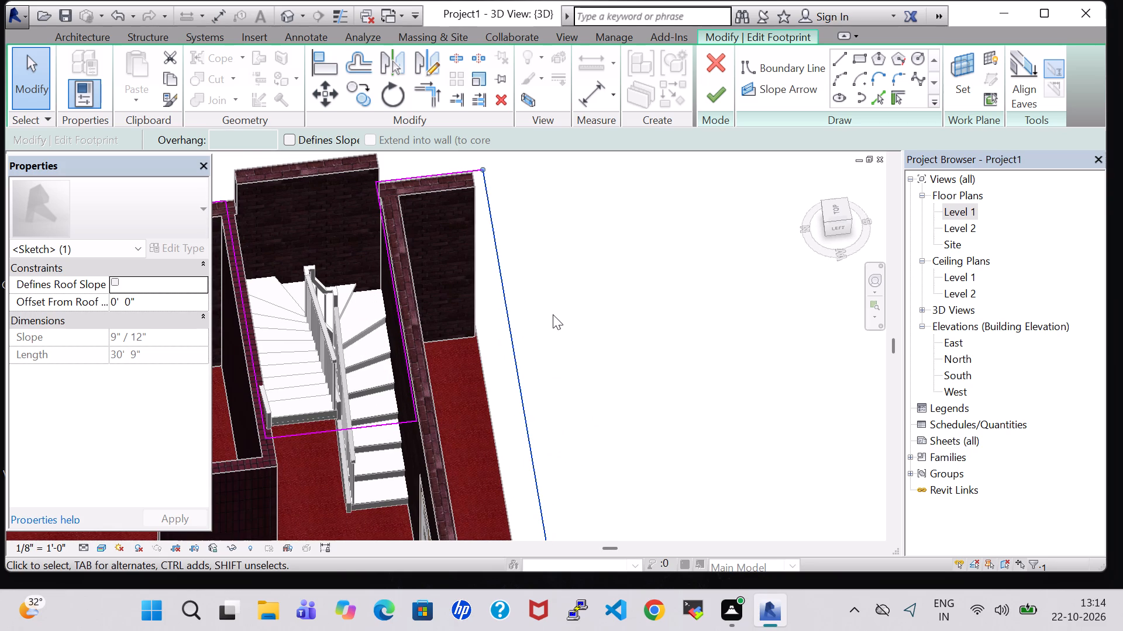
pyautogui.press('Left')
pyautogui.press('Left')
pyautogui.press('Left')
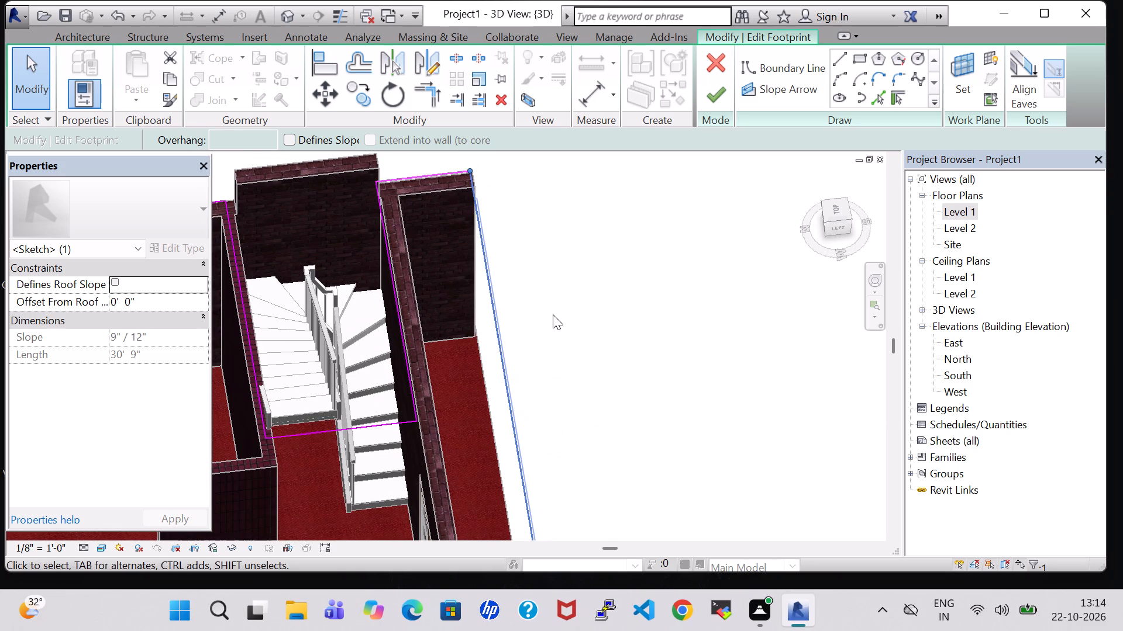
pyautogui.press('Right')
# Finish editing the flat roof's footprint and return to the default 3D view with nothing selected.
pyautogui.scroll(-2, 553, 321)
pyautogui.keyDown('shift'); pyautogui.moveTo(632, 339); pyautogui.dragTo(632, 339, button='middle'); pyautogui.keyUp('shift')
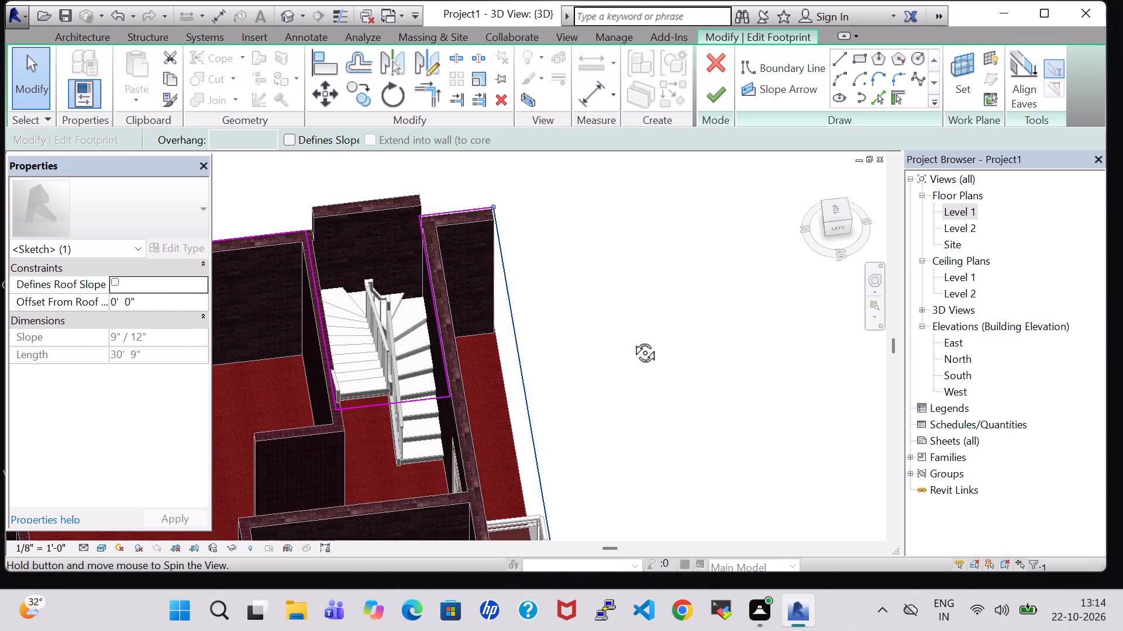
pyautogui.keyDown('shift'); pyautogui.moveTo(632, 339); pyautogui.dragTo(611, 285, button='middle'); pyautogui.keyUp('shift')
pyautogui.moveTo(629, 400); pyautogui.dragTo(649, 263, button='middle')
pyautogui.moveTo(635, 474); pyautogui.dragTo(642, 362, button='middle')
pyautogui.click(712, 102)
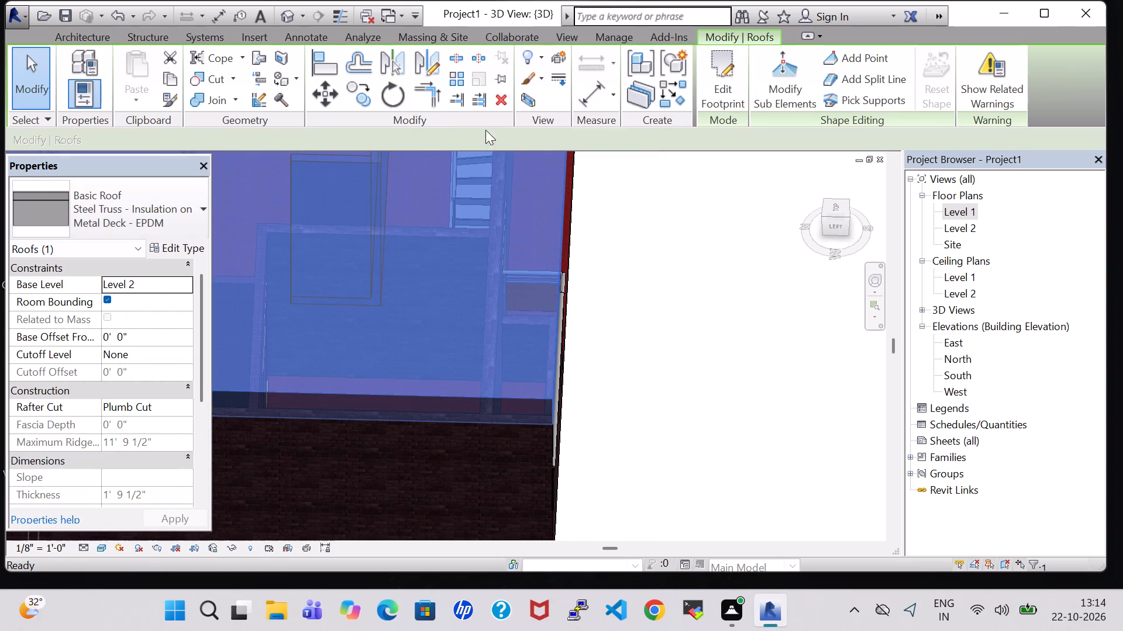
pyautogui.click(281, 15)
# Examine the refitted flat roof's edges and the stair opening from all sides of the building in 3D.
pyautogui.scroll(-4, 707, 401)
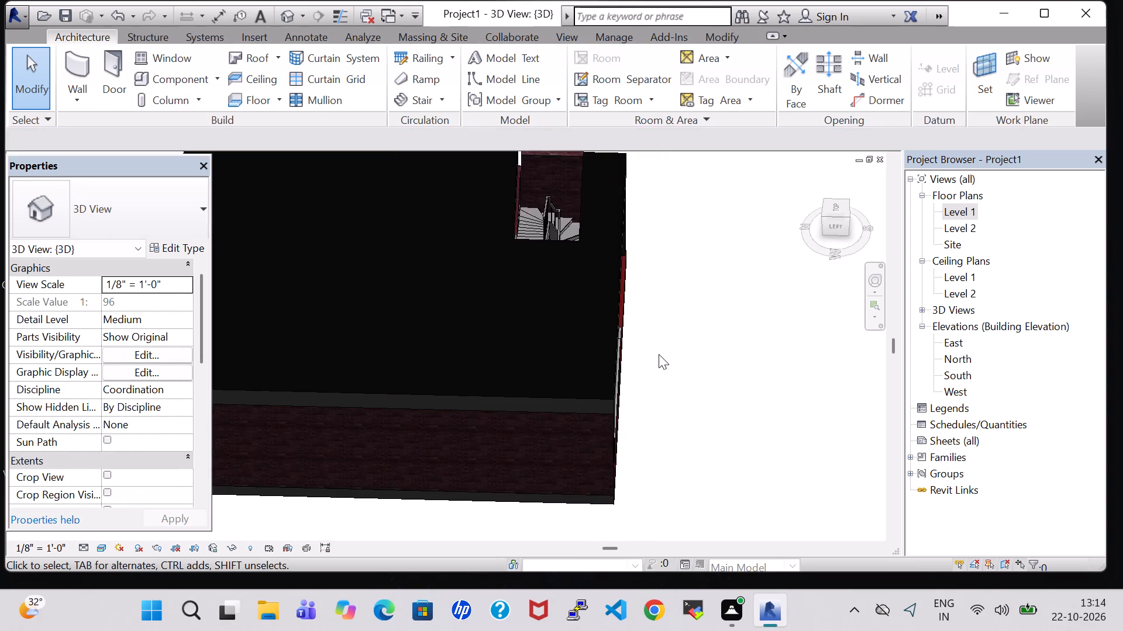
pyautogui.scroll(-3, 659, 354)
pyautogui.keyDown('shift'); pyautogui.moveTo(678, 354); pyautogui.dragTo(560, 340, button='middle'); pyautogui.keyUp('shift')
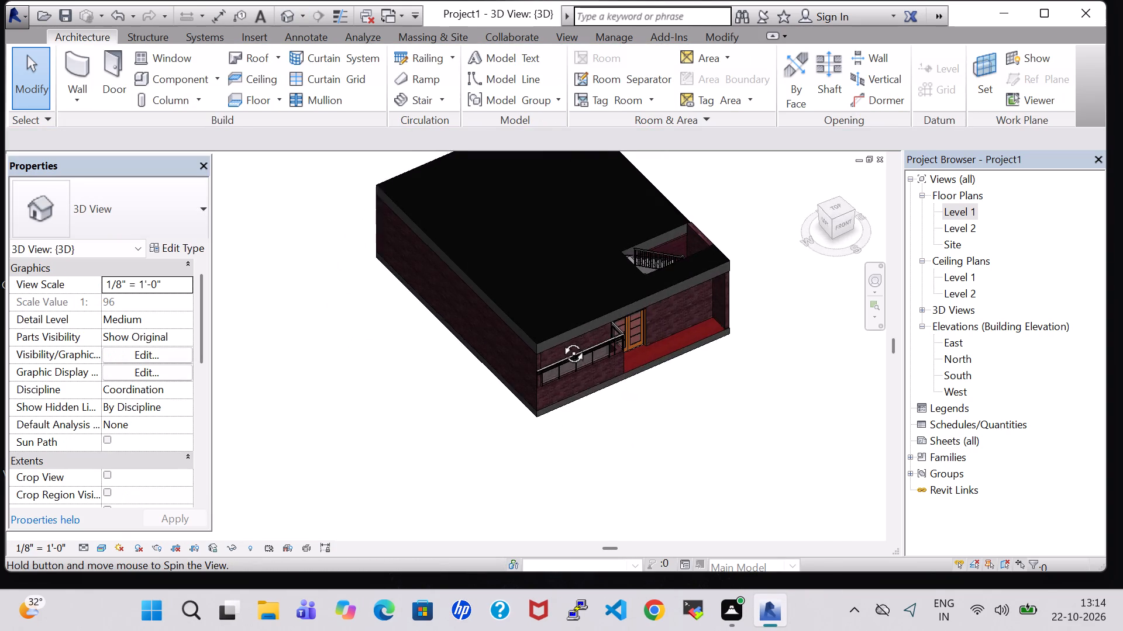
pyautogui.keyDown('shift'); pyautogui.moveTo(560, 340); pyautogui.dragTo(754, 328, button='middle'); pyautogui.keyUp('shift')
pyautogui.keyDown('shift'); pyautogui.moveTo(654, 499); pyautogui.dragTo(736, 407, button='middle'); pyautogui.keyUp('shift')
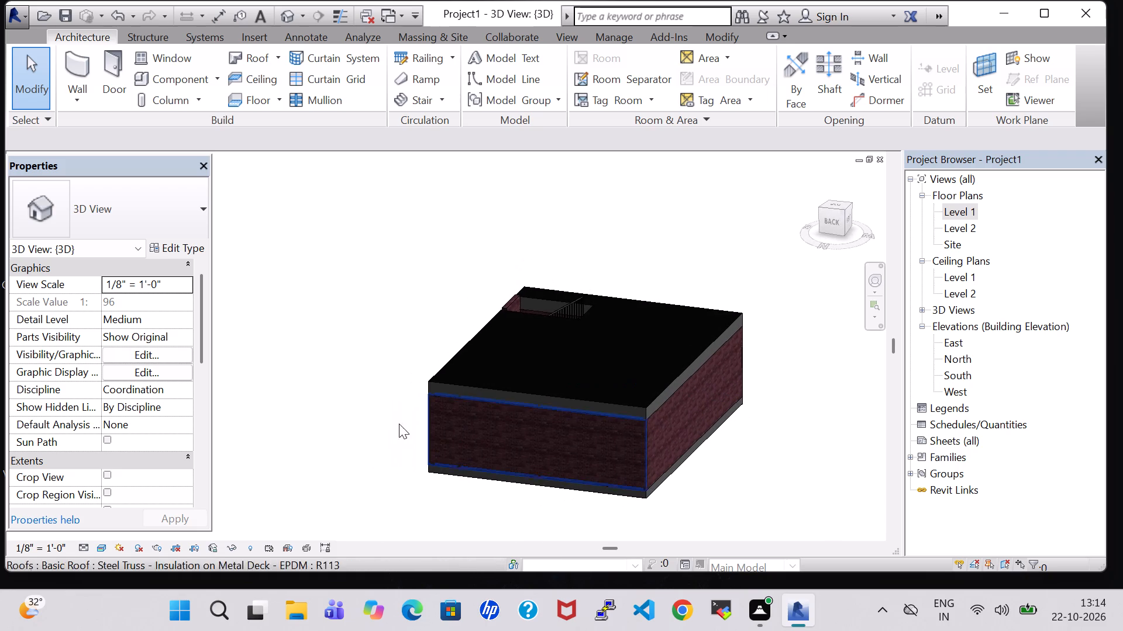
pyautogui.keyDown('shift'); pyautogui.moveTo(419, 486); pyautogui.dragTo(587, 480, button='middle'); pyautogui.keyUp('shift')
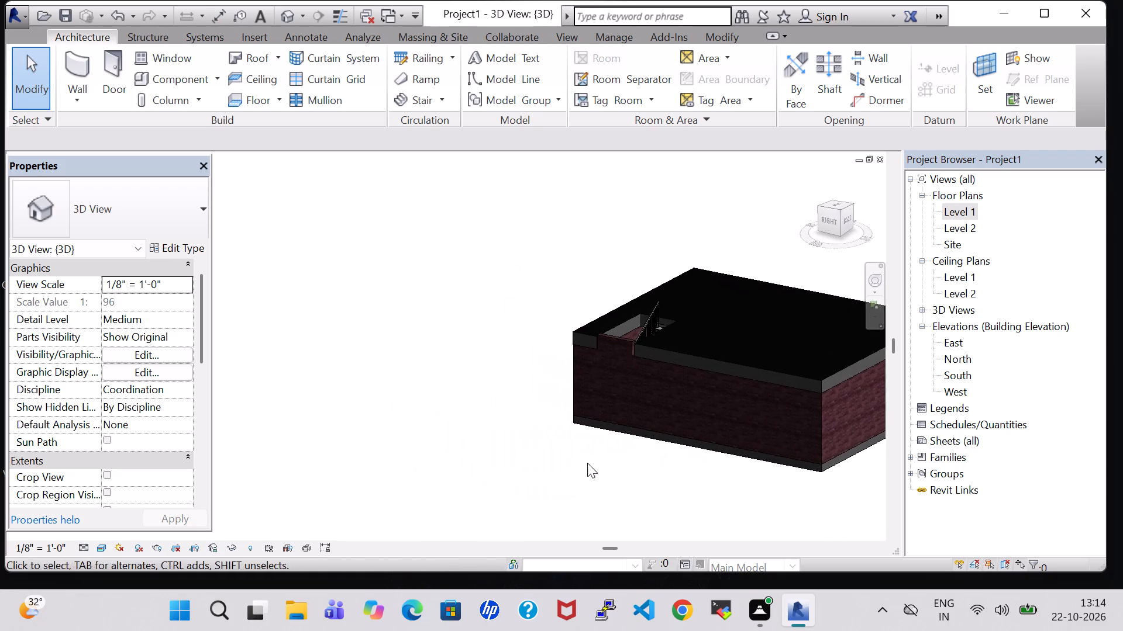
pyautogui.moveTo(585, 457); pyautogui.dragTo(433, 472, button='middle')
pyautogui.keyDown('shift'); pyautogui.moveTo(429, 472); pyautogui.dragTo(674, 479, button='middle'); pyautogui.keyUp('shift')
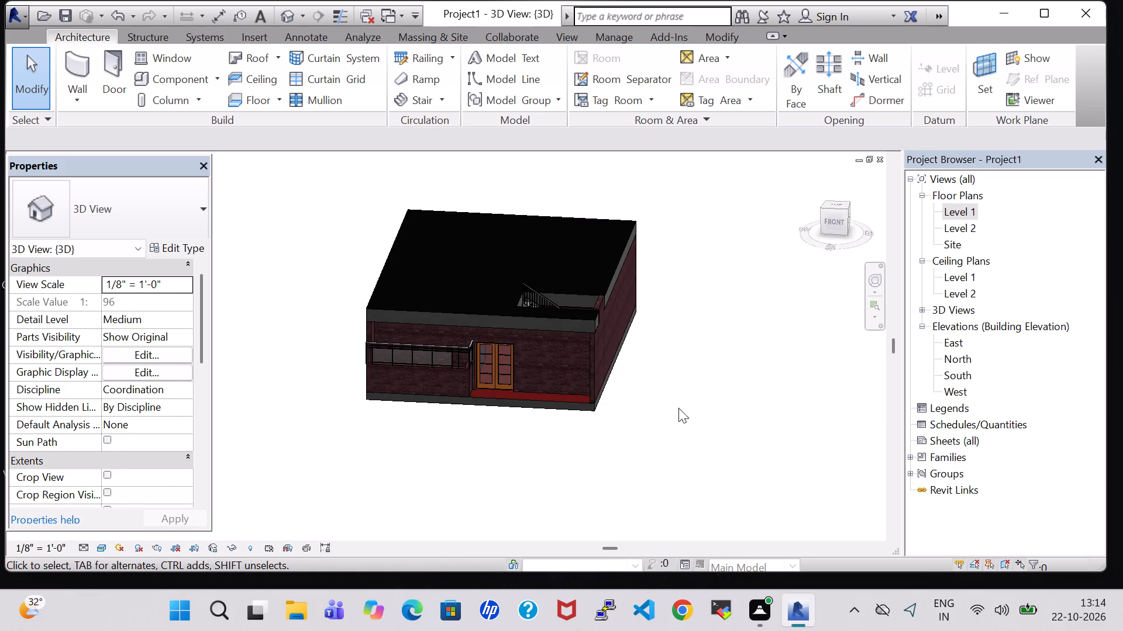
pyautogui.keyDown('shift'); pyautogui.moveTo(682, 407); pyautogui.dragTo(507, 452, button='middle'); pyautogui.keyUp('shift')
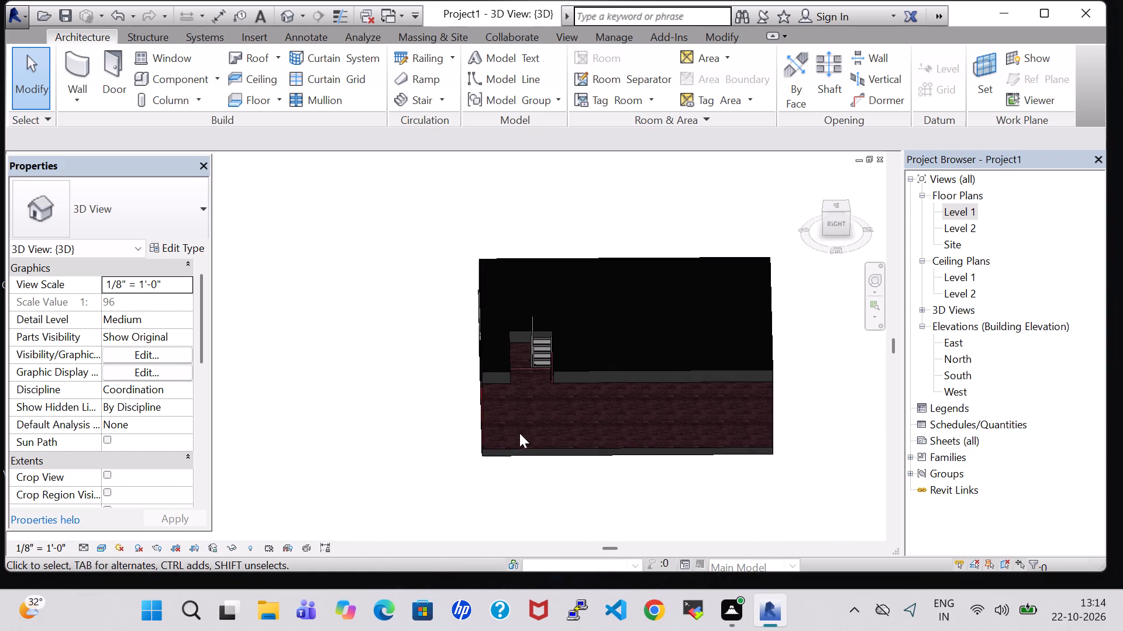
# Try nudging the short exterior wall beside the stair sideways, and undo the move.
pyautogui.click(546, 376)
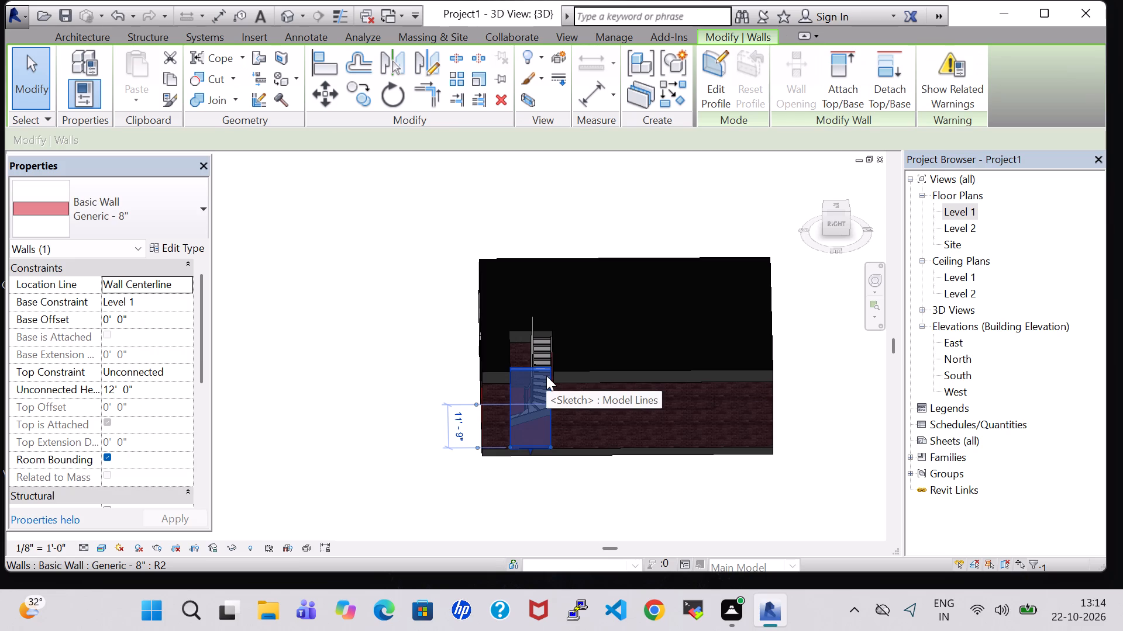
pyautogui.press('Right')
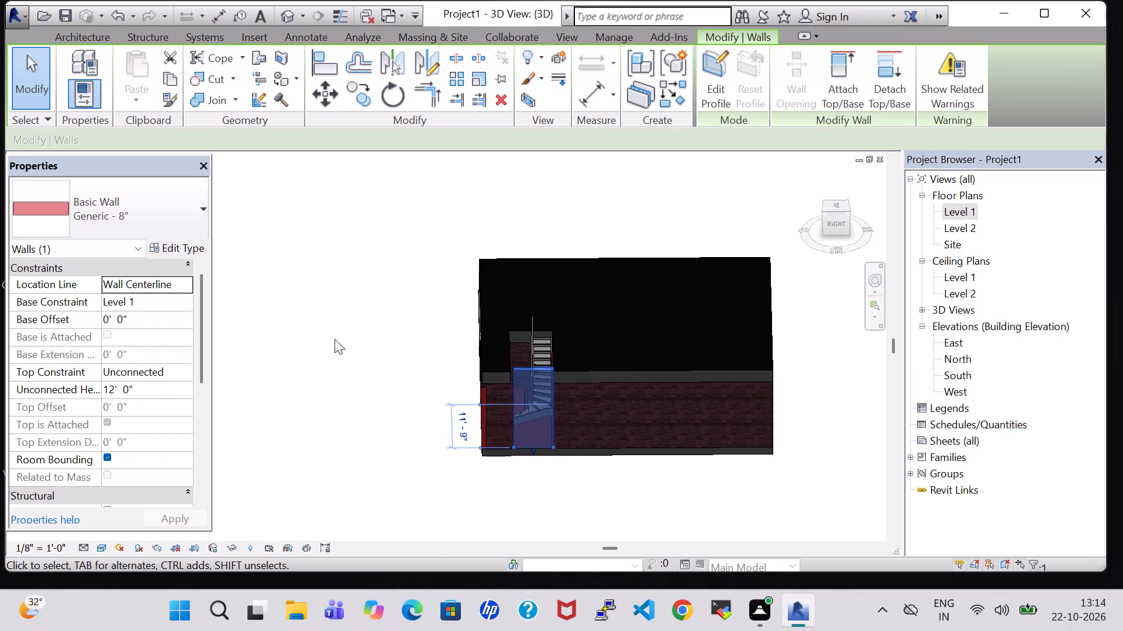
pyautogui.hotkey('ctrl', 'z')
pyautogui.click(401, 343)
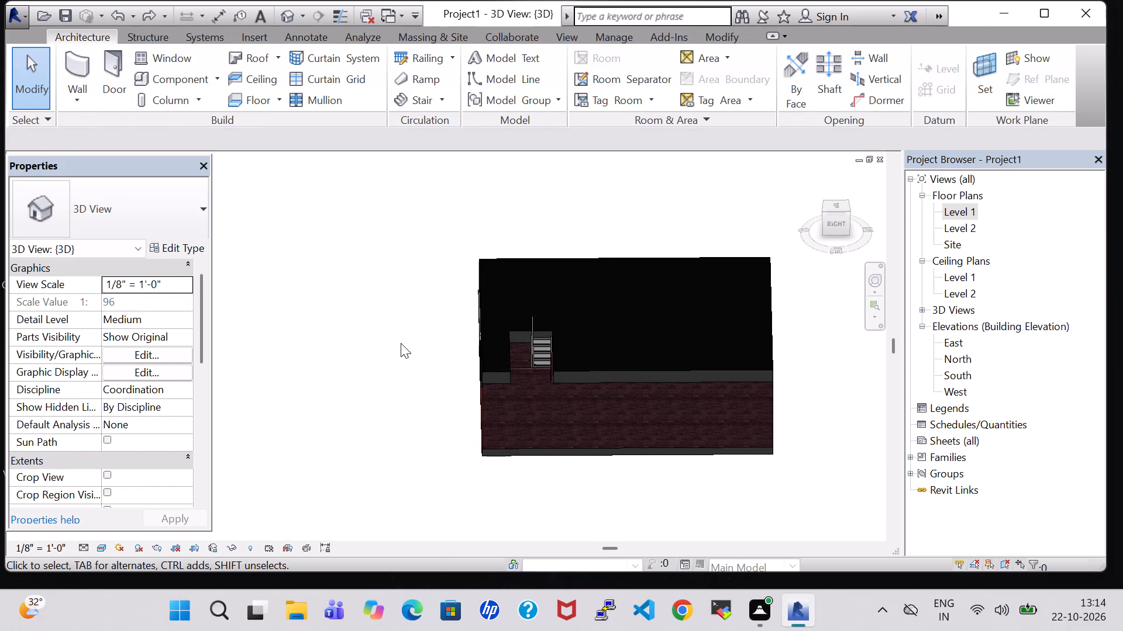
# Open the Level 1 floor plan.
pyautogui.scroll(5, 543, 370)
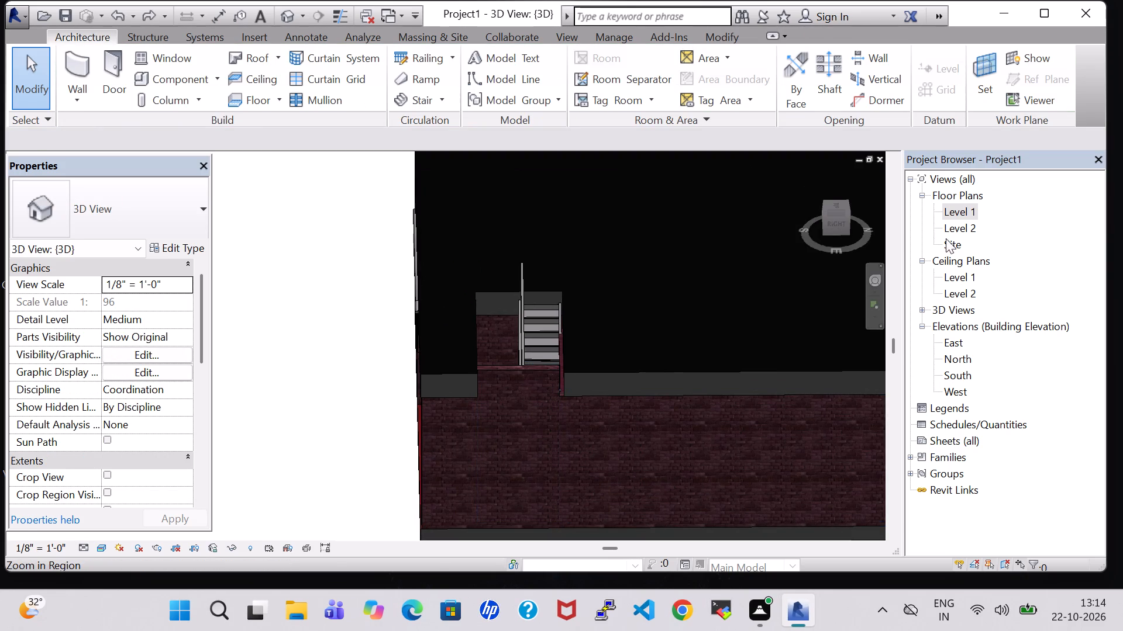
pyautogui.doubleClick(962, 215)
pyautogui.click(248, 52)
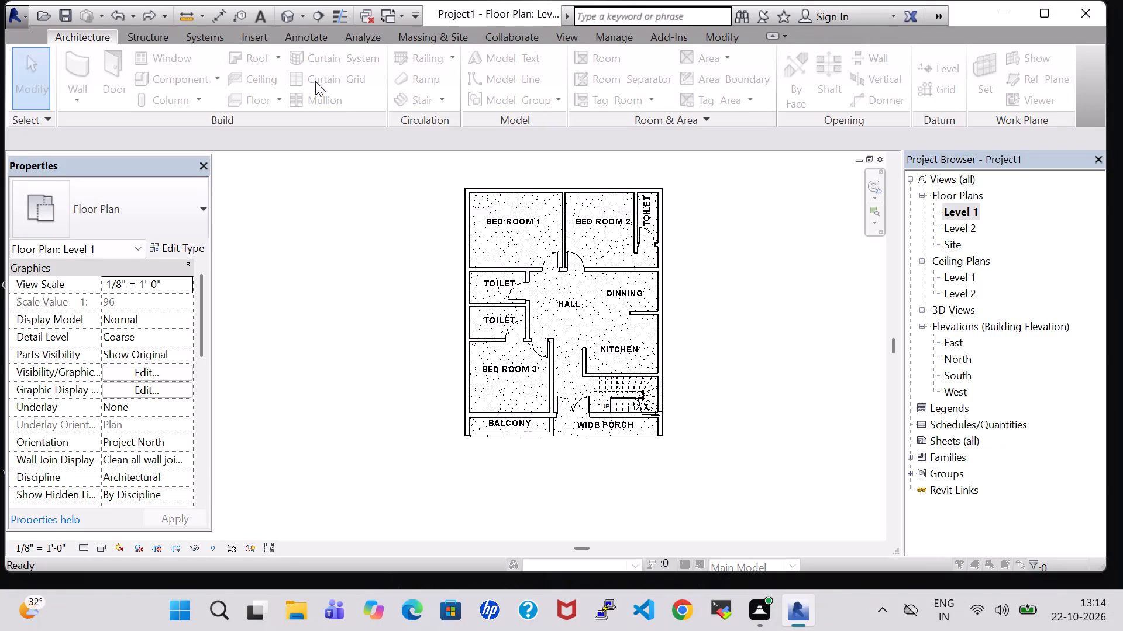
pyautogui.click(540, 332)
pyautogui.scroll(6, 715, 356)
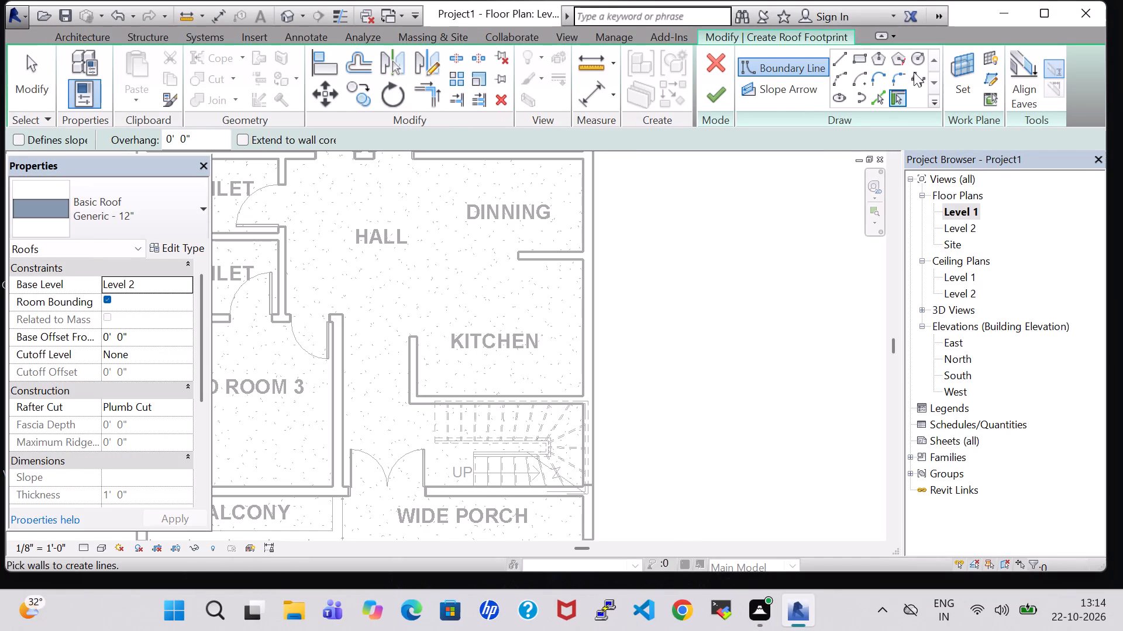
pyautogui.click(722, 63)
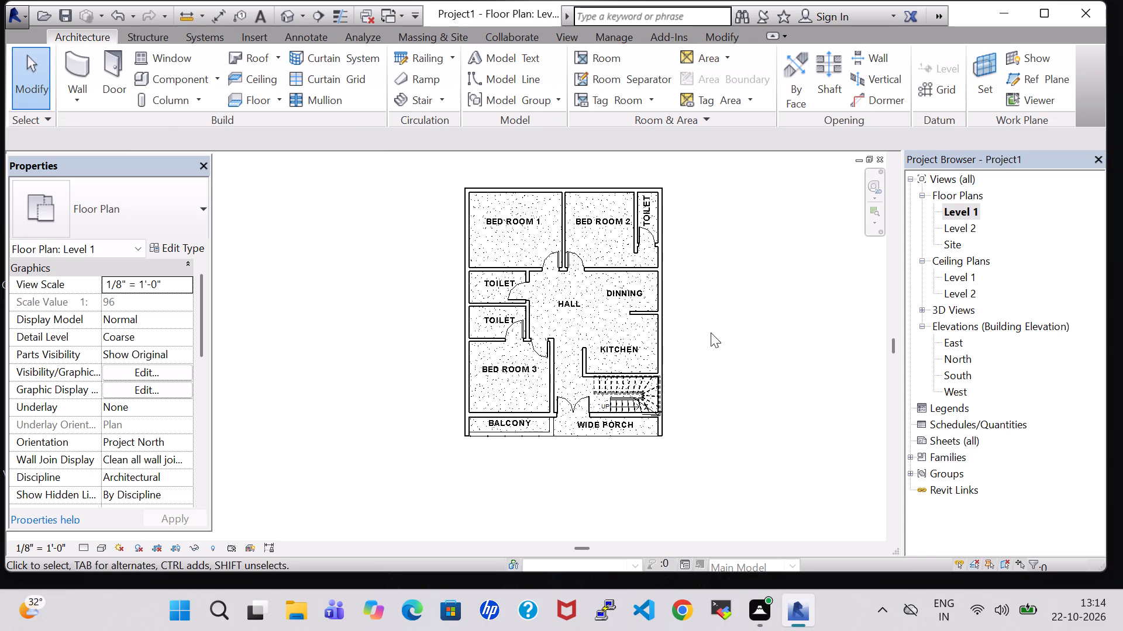
# Set the unconnected height of the short east wall beside the stair to 10' 0".
pyautogui.click(667, 399)
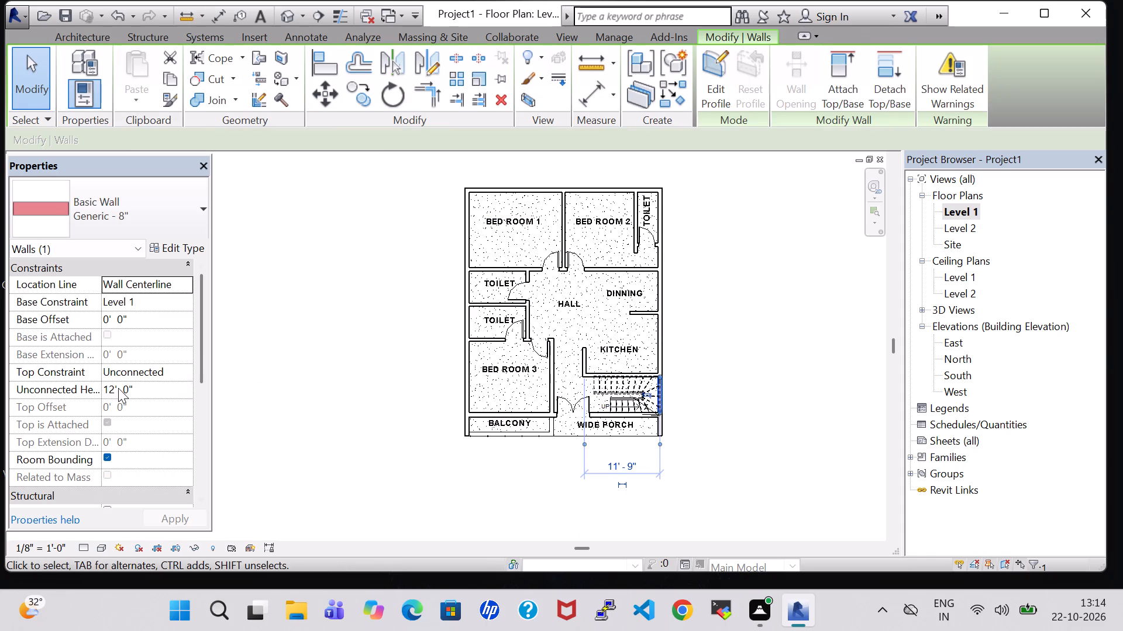
pyautogui.click(115, 388)
pyautogui.press('BackSpace')
pyautogui.press('0')
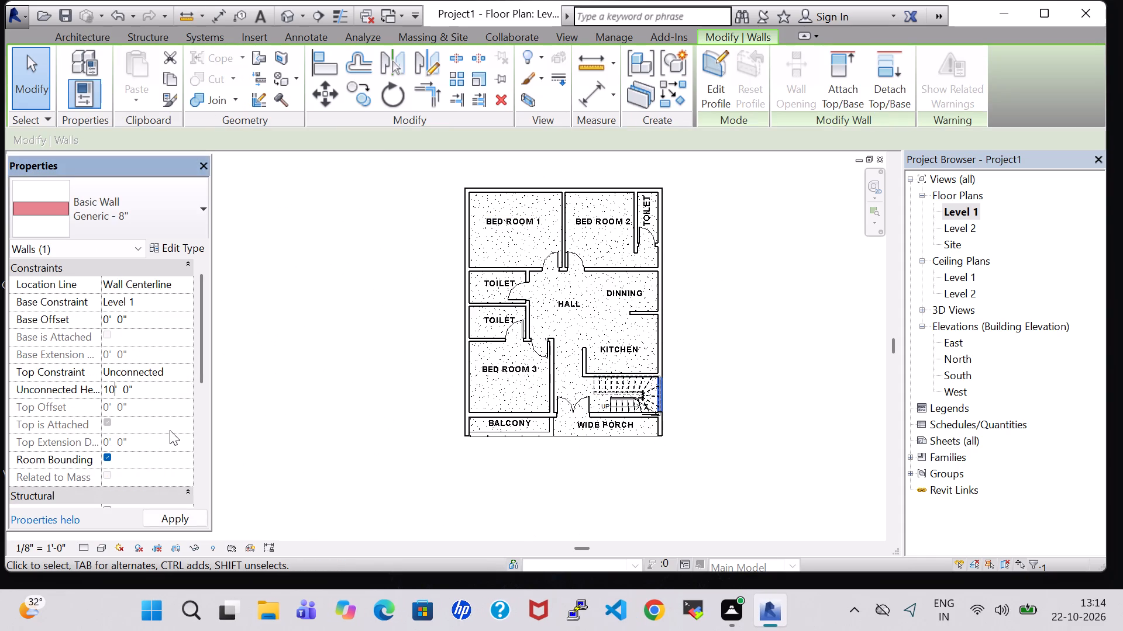
pyautogui.press('Return')
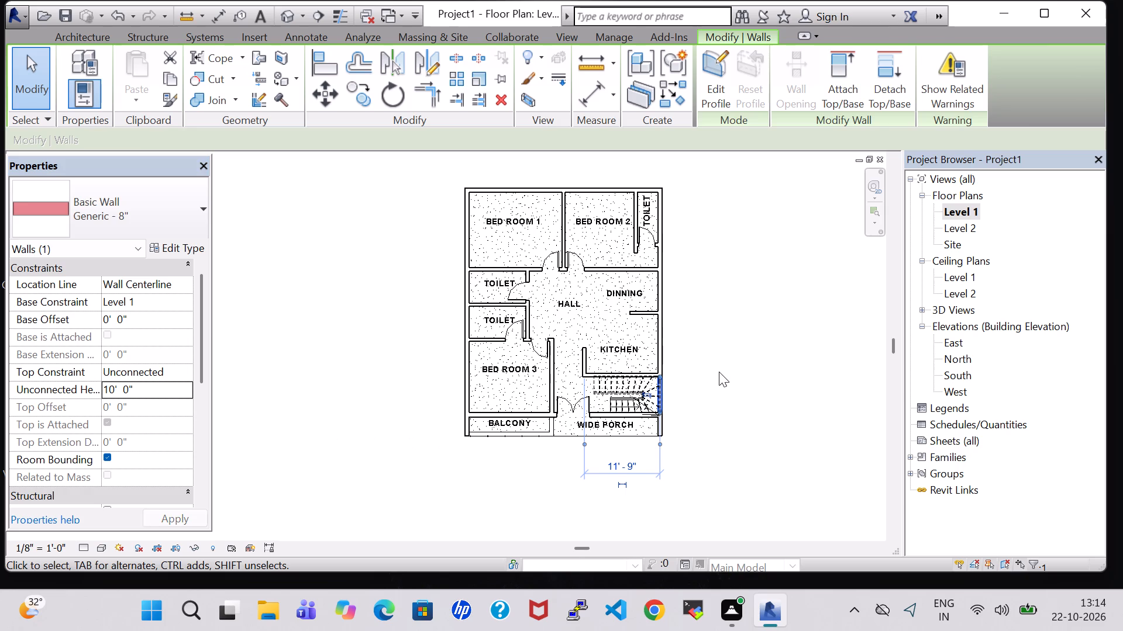
pyautogui.click(719, 370)
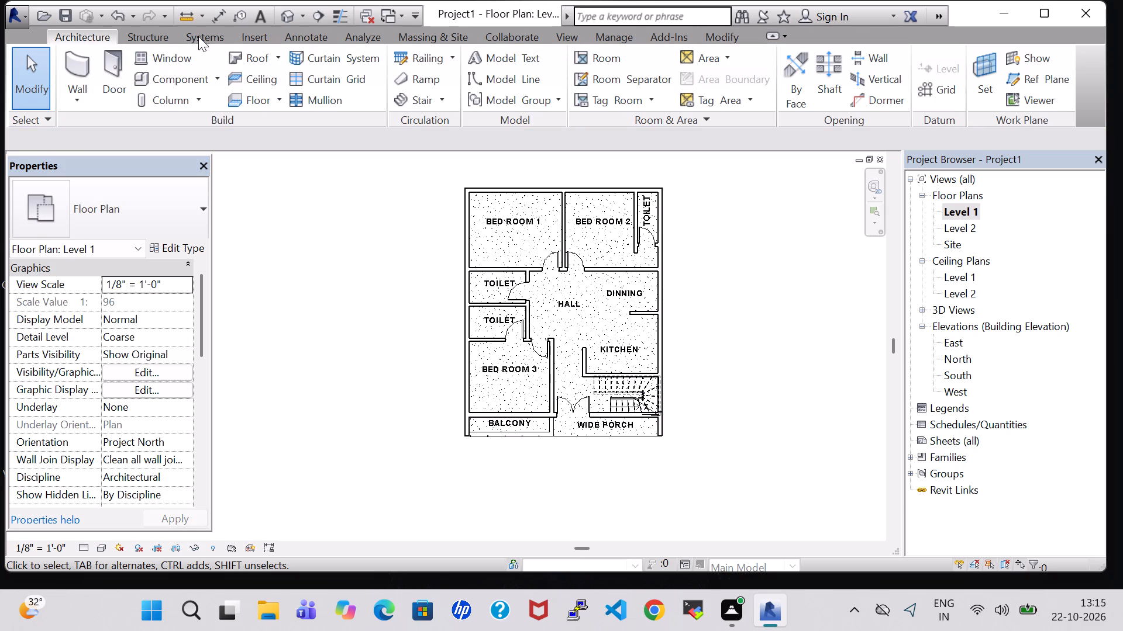
# Create a flat footprint roof on Level 2, sketching an 8" wide strip over the short east wall beside the stair.
pyautogui.doubleClick(238, 53)
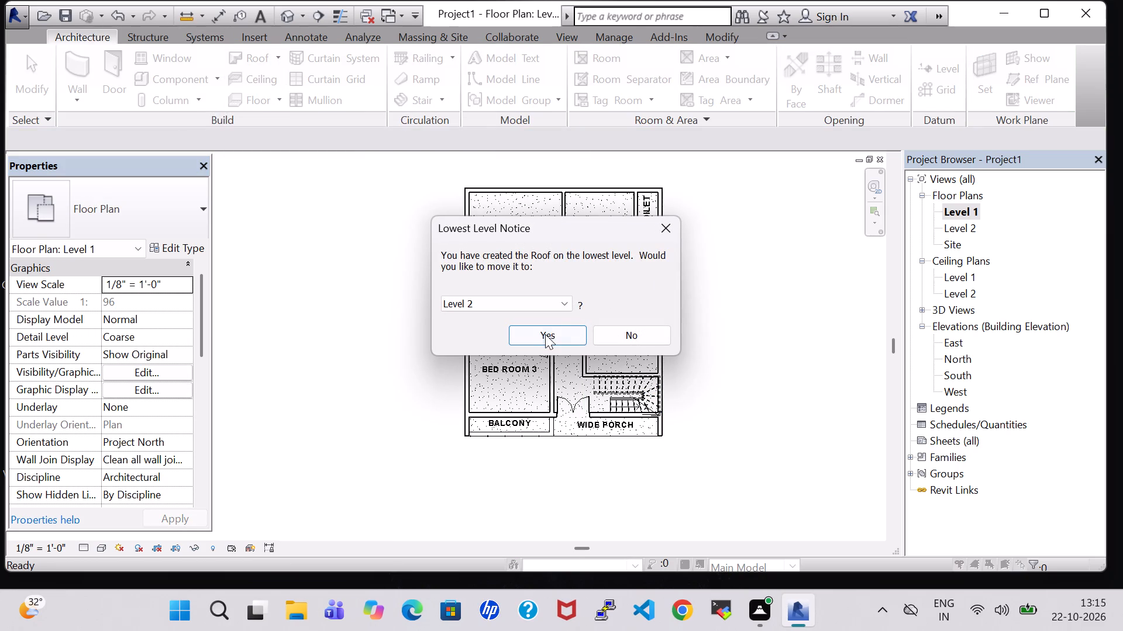
pyautogui.click(545, 334)
pyautogui.click(843, 52)
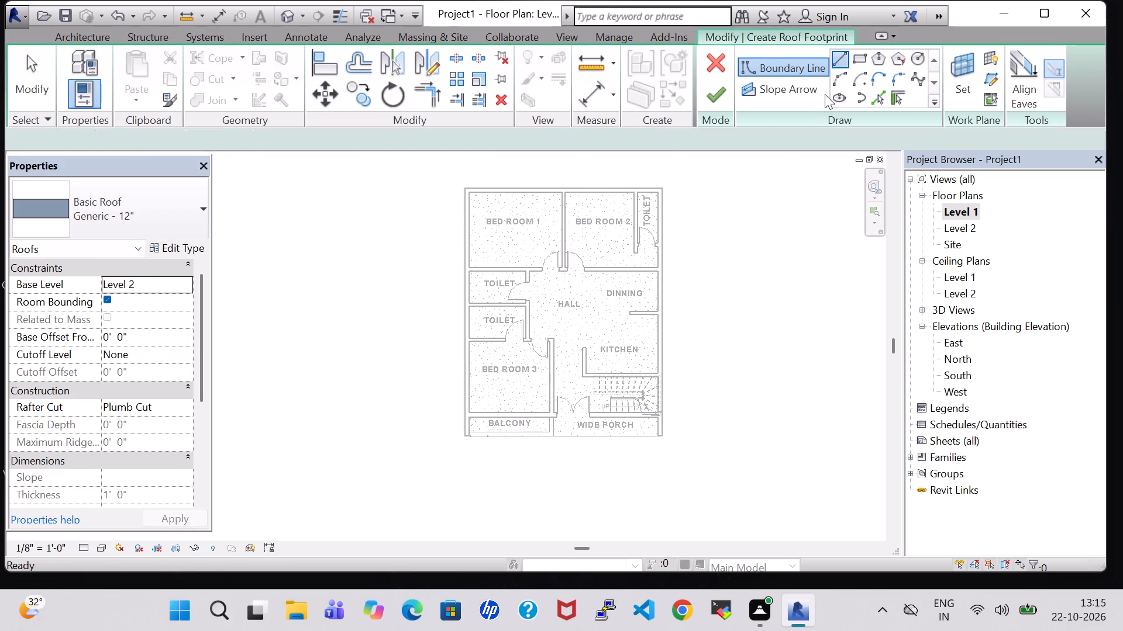
pyautogui.scroll(6, 626, 365)
pyautogui.scroll(3, 664, 394)
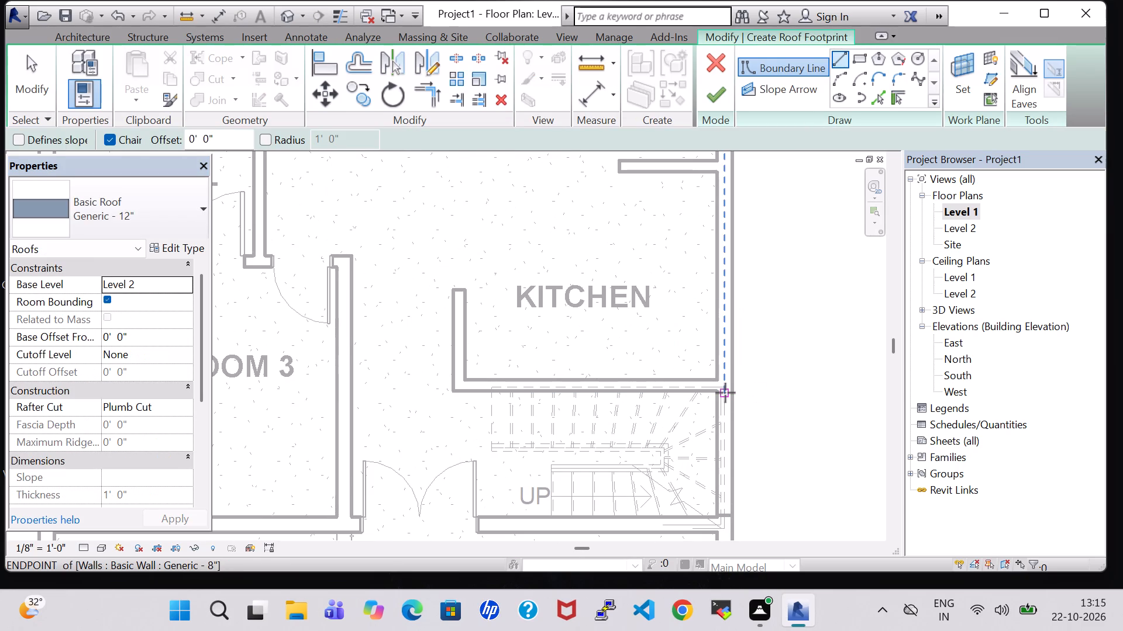
pyautogui.click(725, 393)
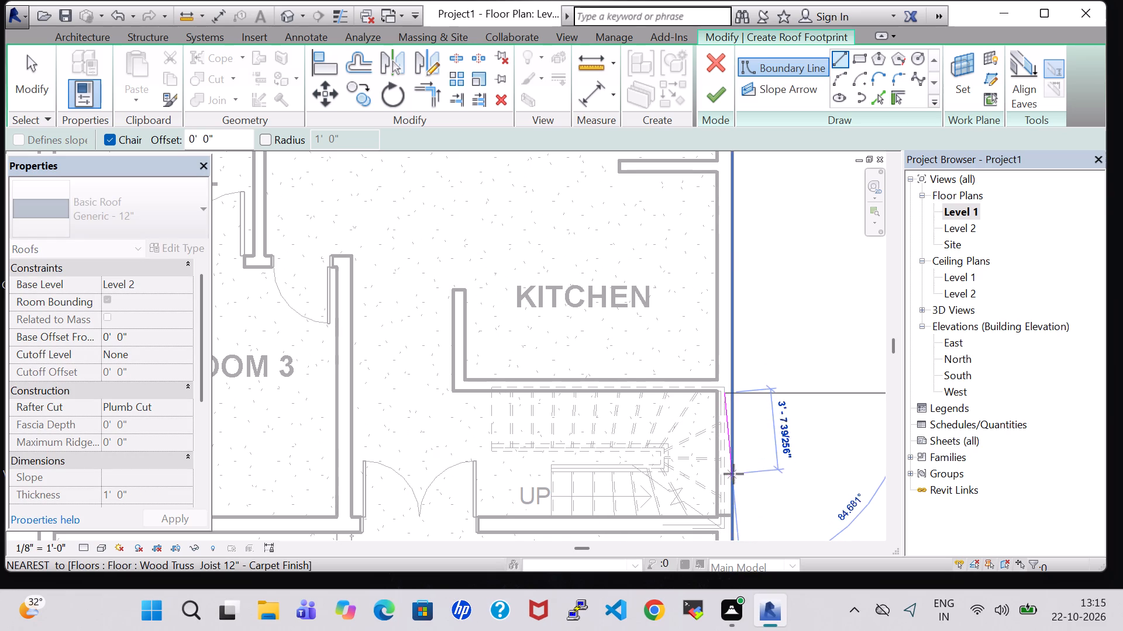
pyautogui.press('Escape')
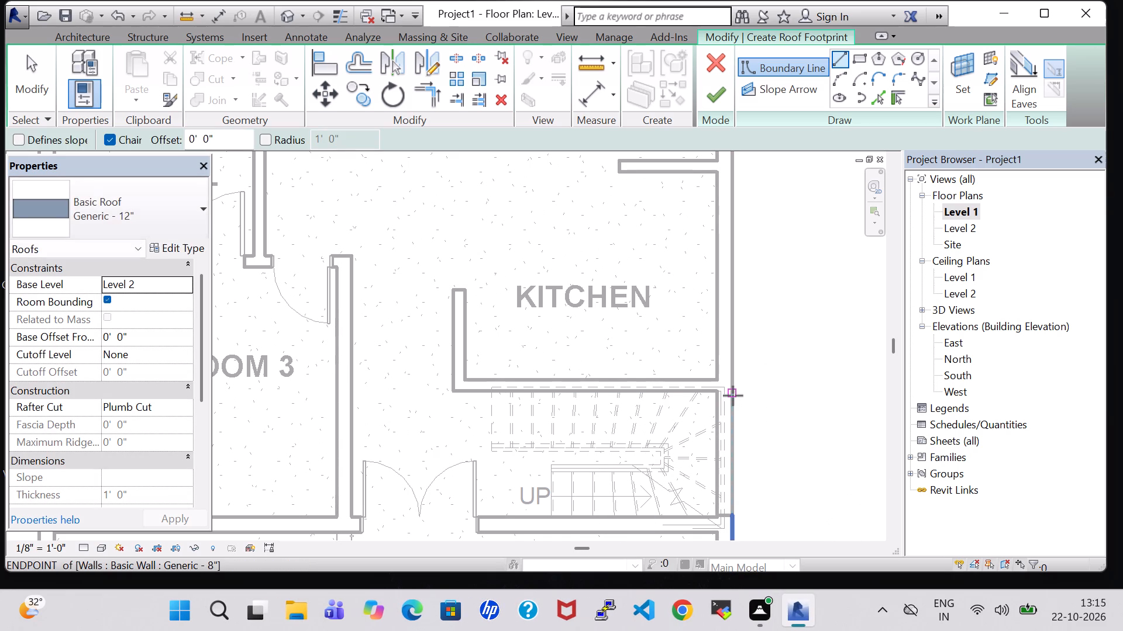
pyautogui.click(733, 396)
pyautogui.click(719, 397)
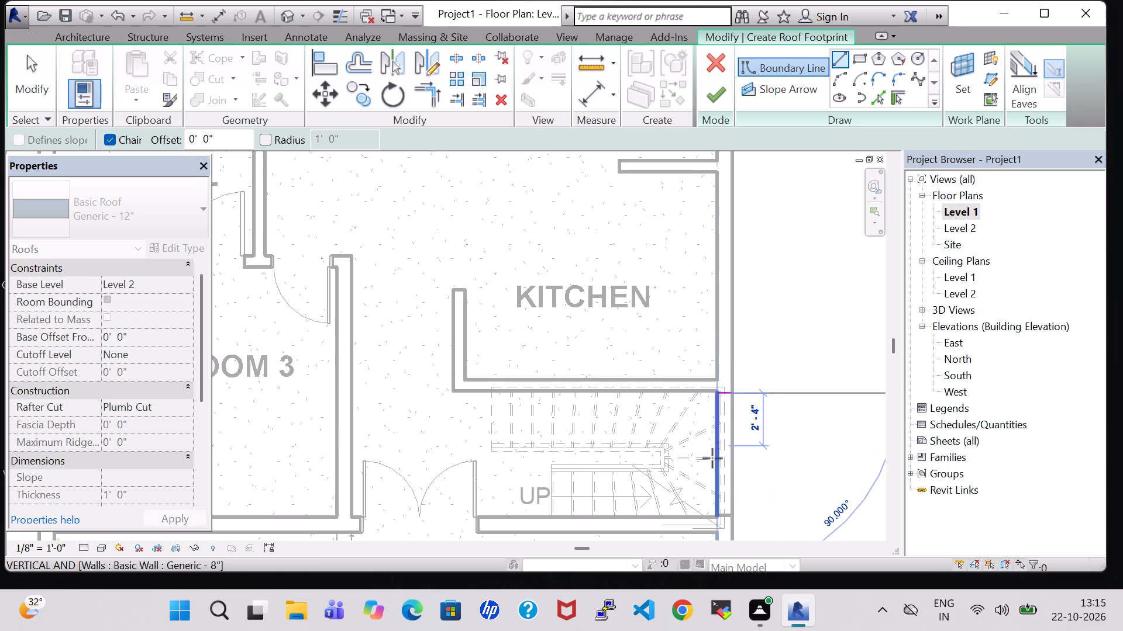
pyautogui.click(714, 516)
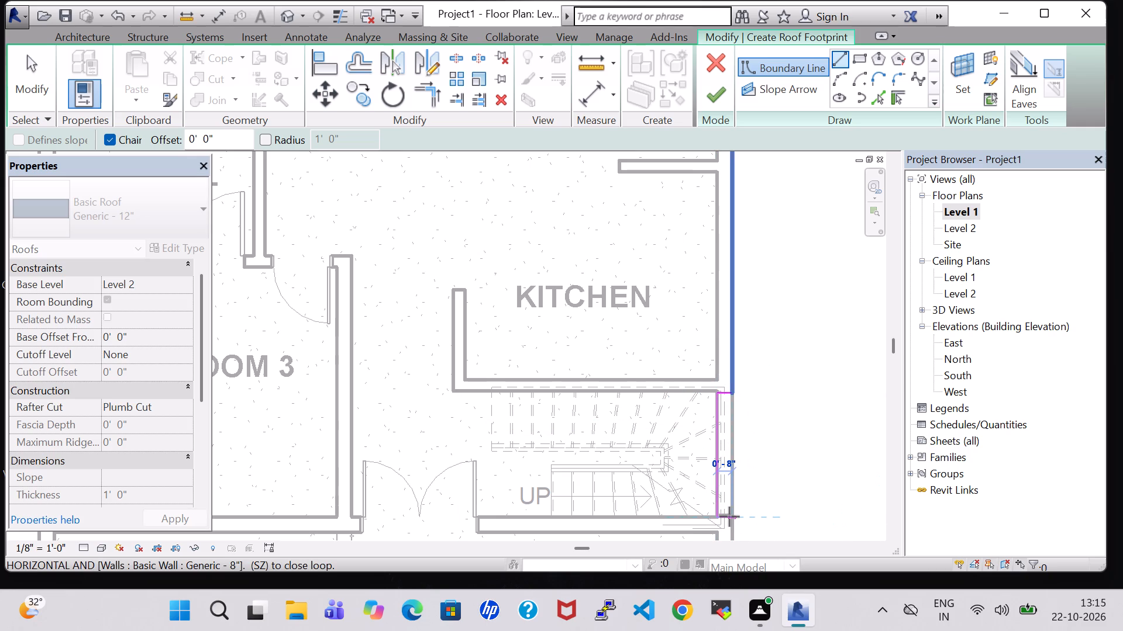
pyautogui.scroll(8, 729, 516)
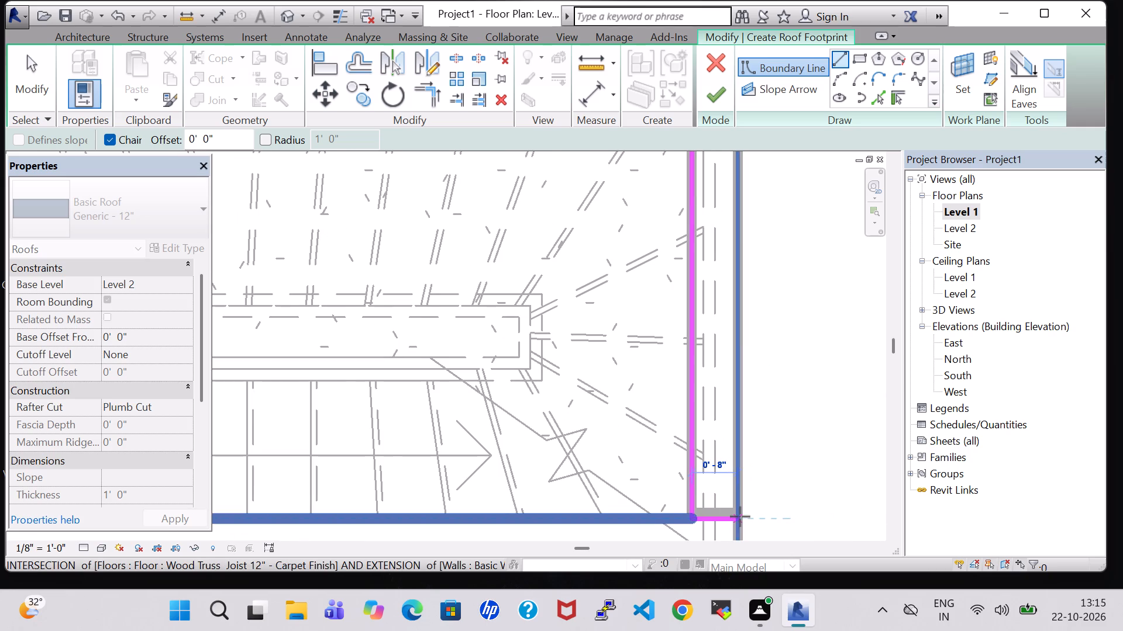
pyautogui.click(742, 516)
pyautogui.moveTo(742, 272); pyautogui.dragTo(733, 391, button='middle')
pyautogui.middleClick(733, 391)
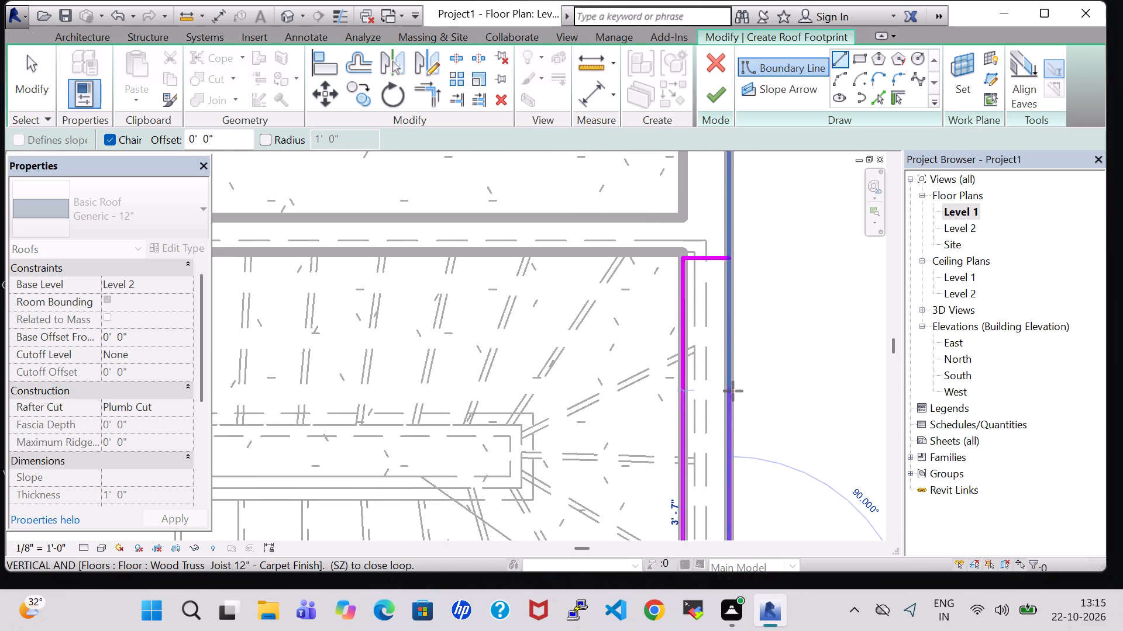
pyautogui.click(729, 262)
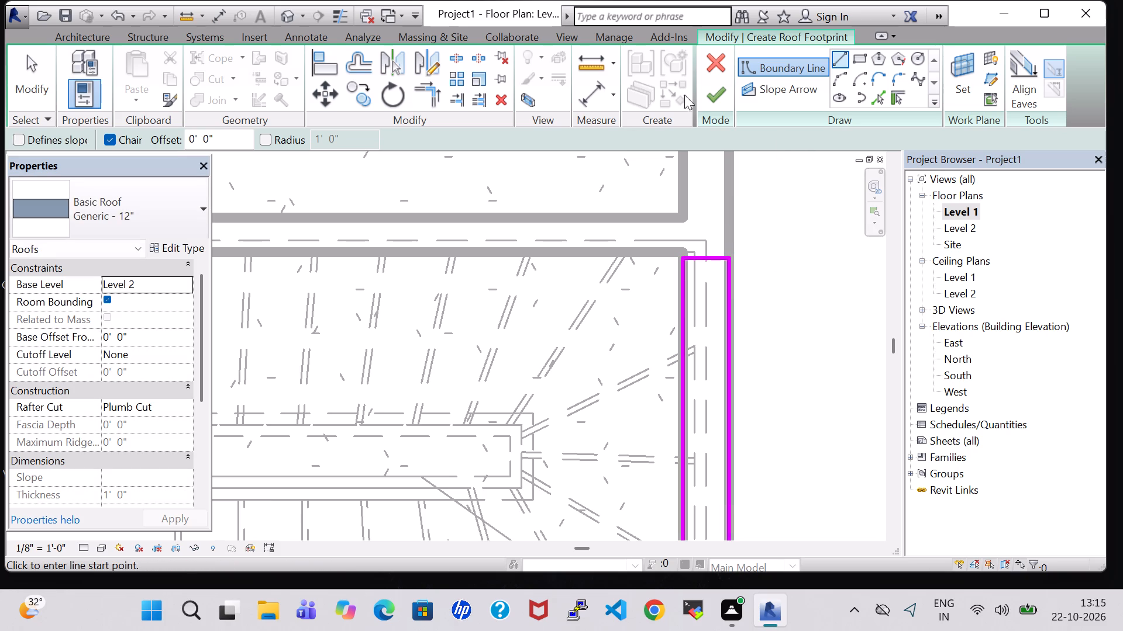
pyautogui.click(703, 92)
# In the 3D view, nudge the new roof strip one increment north along the east wall.
pyautogui.click(277, 15)
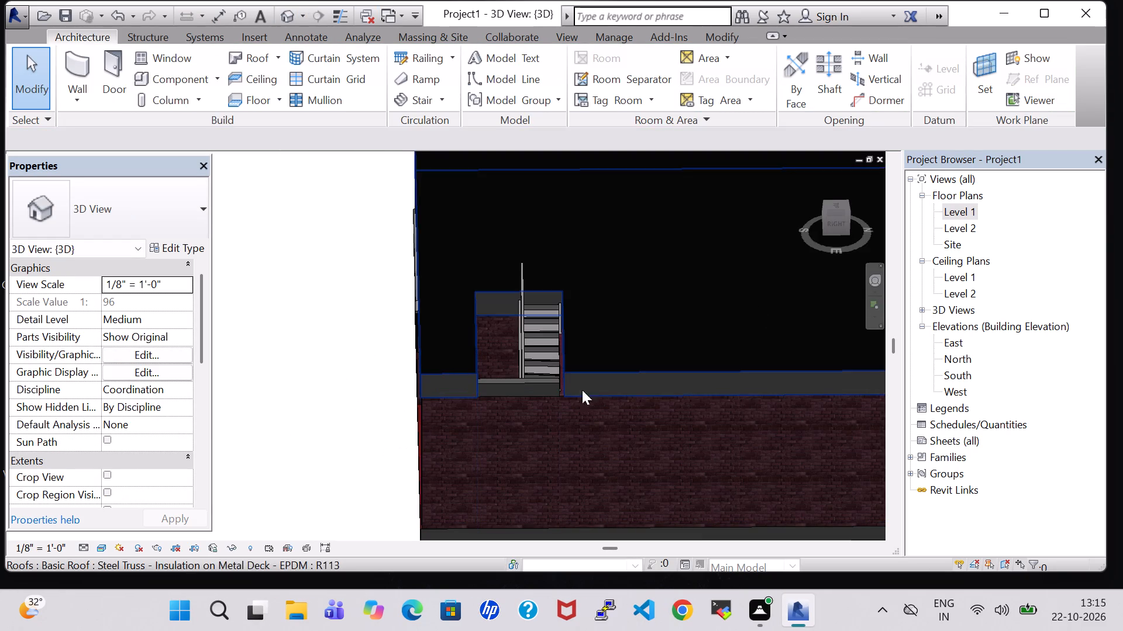
pyautogui.click(519, 381)
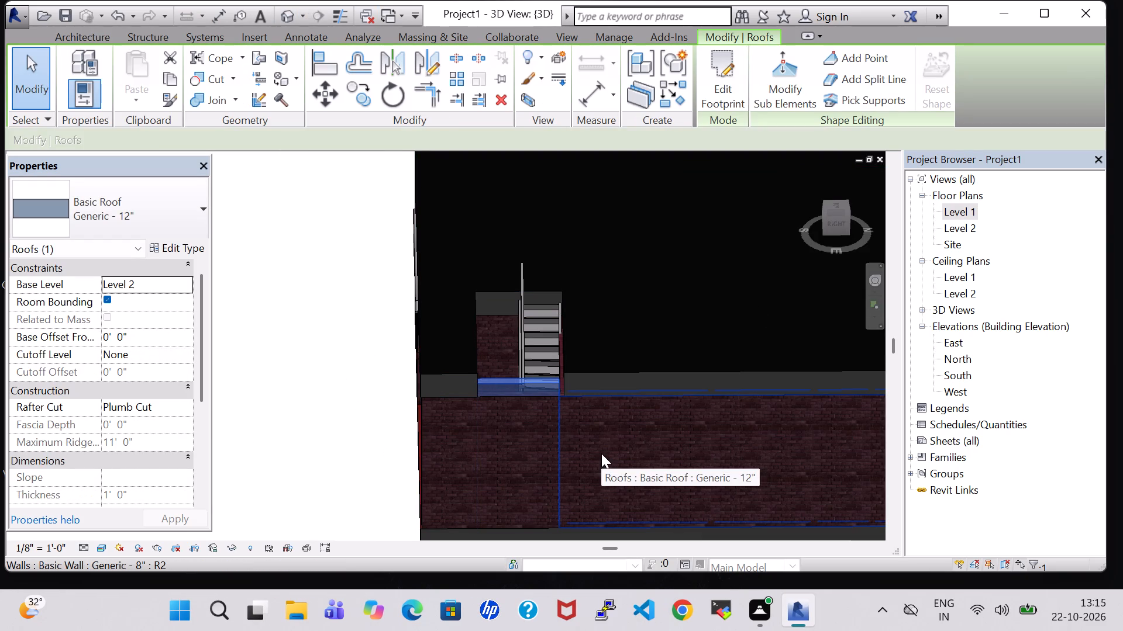
pyautogui.press('Right')
pyautogui.click(311, 408)
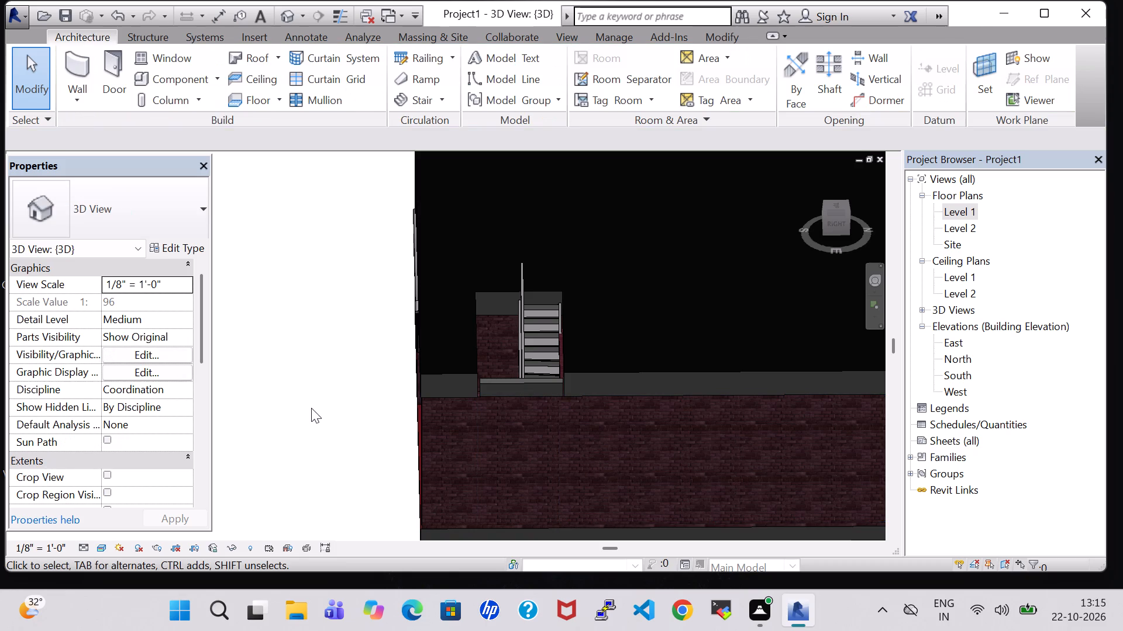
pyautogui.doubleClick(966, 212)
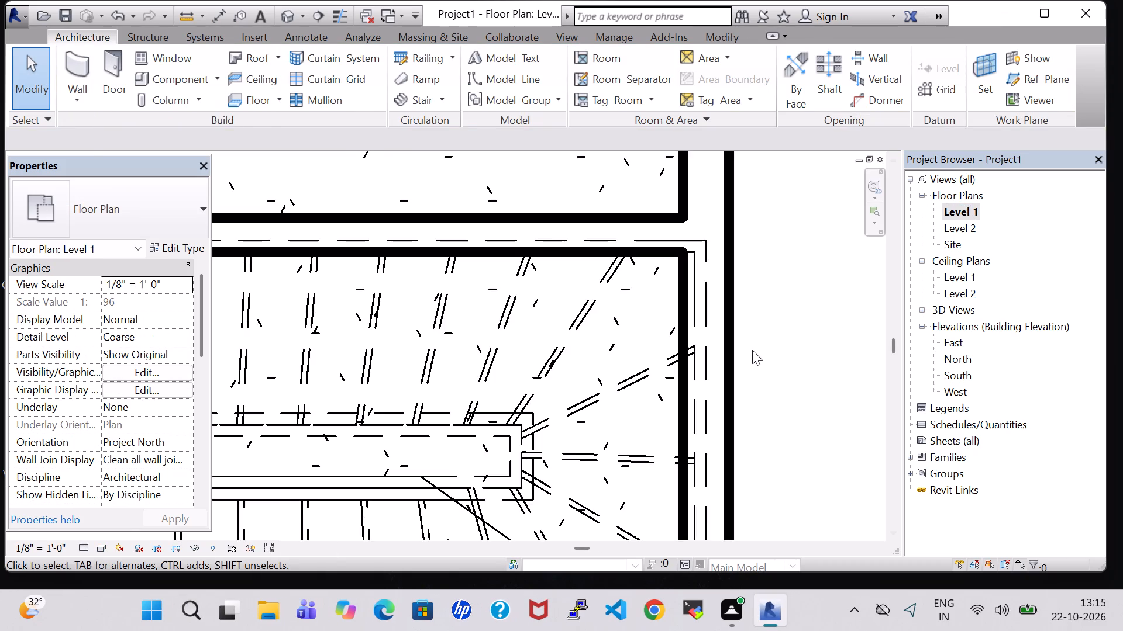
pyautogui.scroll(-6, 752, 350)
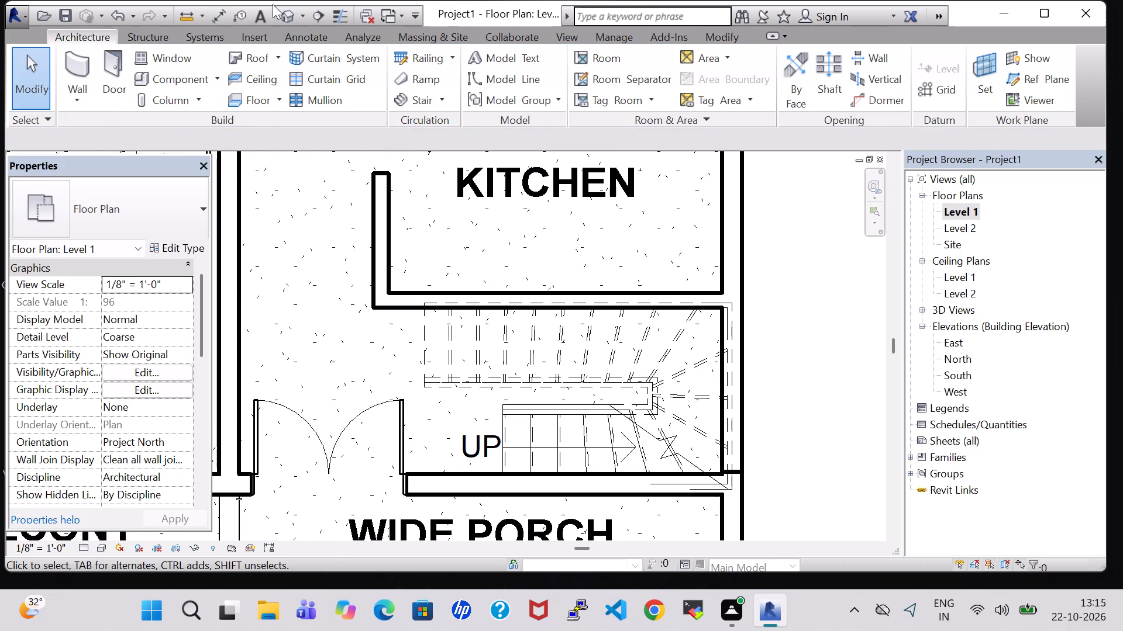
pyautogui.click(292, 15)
# Edit the roof strip's footprint, nudging its two short end edges outward to meet the main roof on both sides.
pyautogui.doubleClick(523, 387)
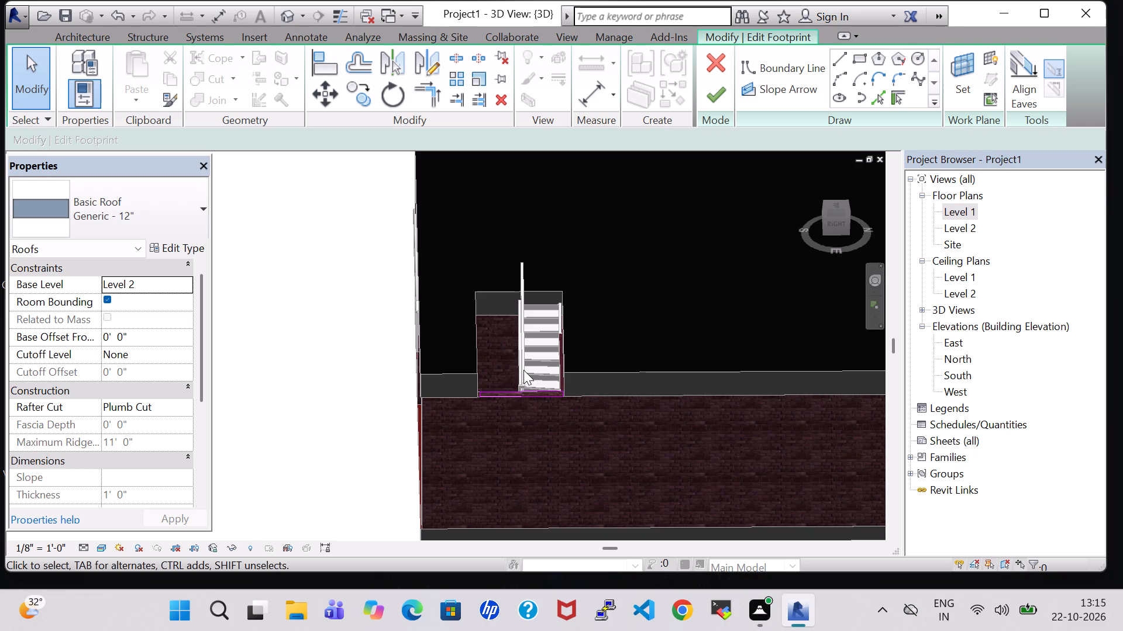
pyautogui.scroll(5, 516, 376)
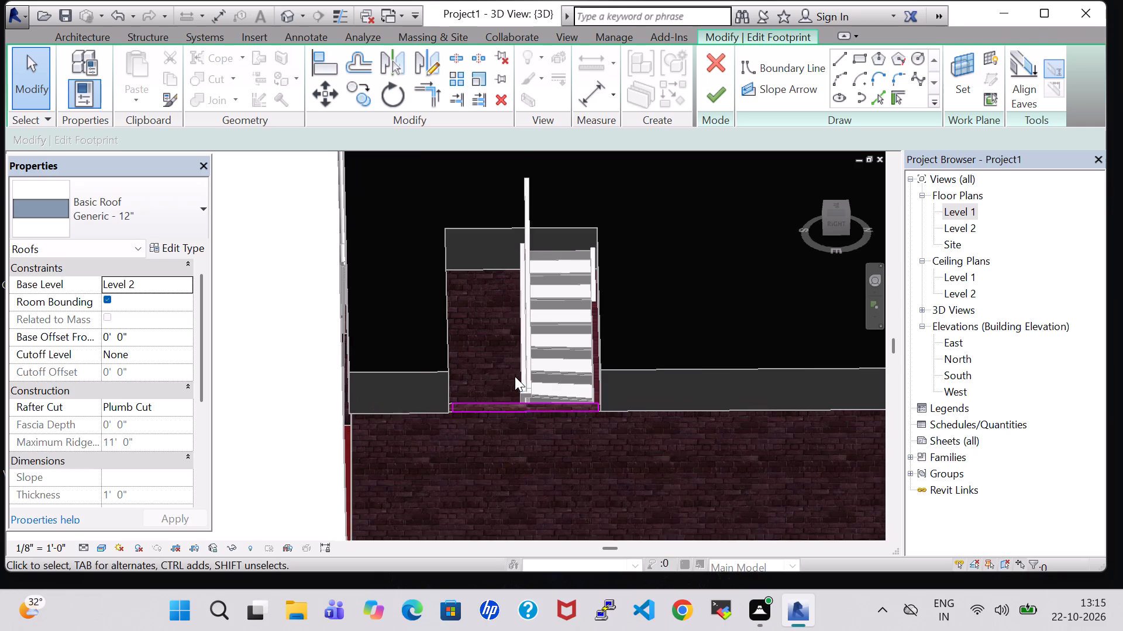
pyautogui.scroll(6, 441, 409)
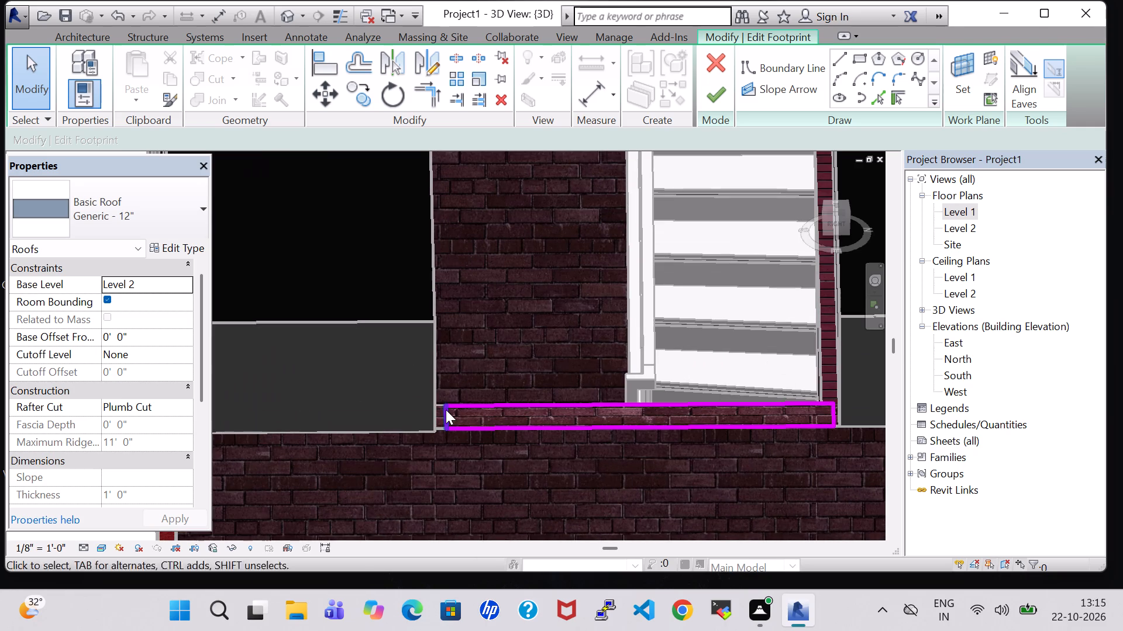
pyautogui.click(449, 413)
pyautogui.press('Left')
pyautogui.press('Left')
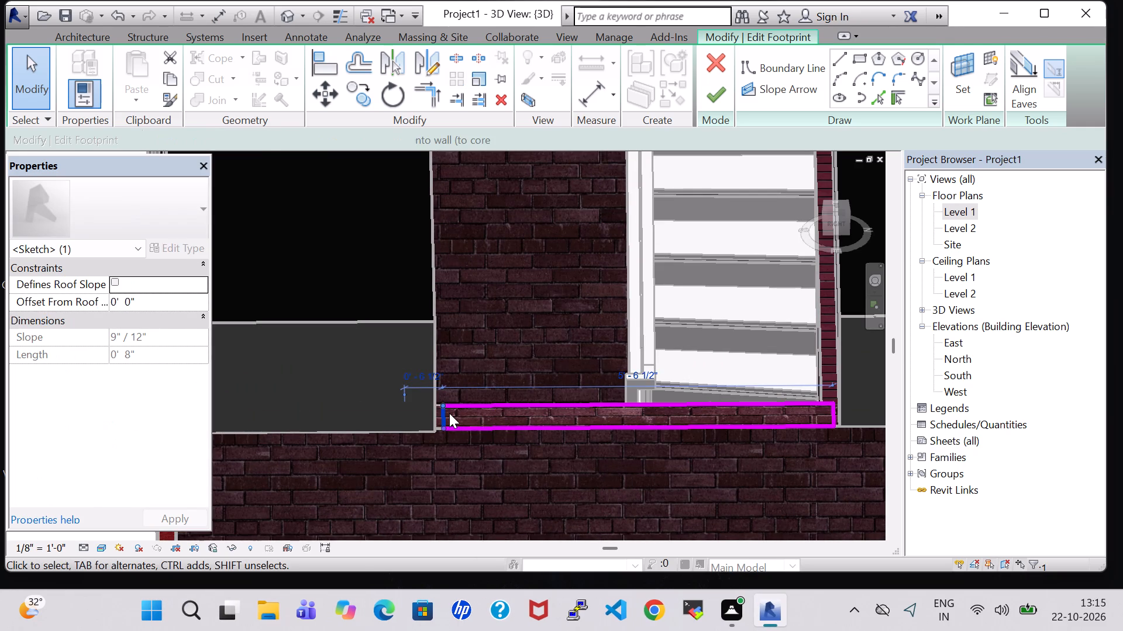
pyautogui.press('Left')
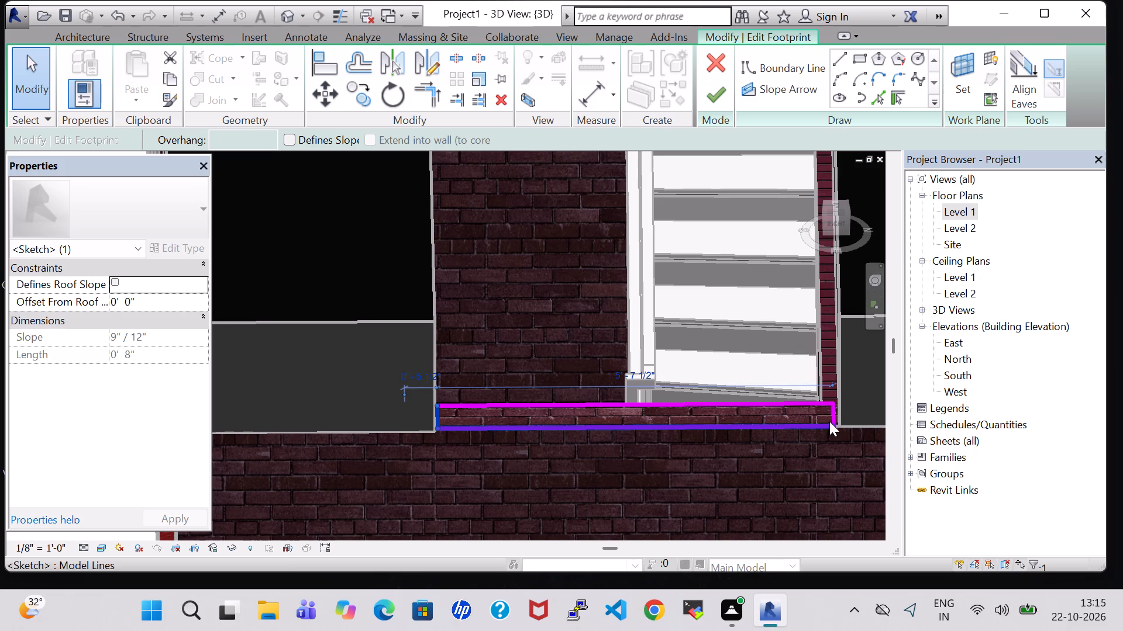
pyautogui.click(833, 413)
pyautogui.press('Right')
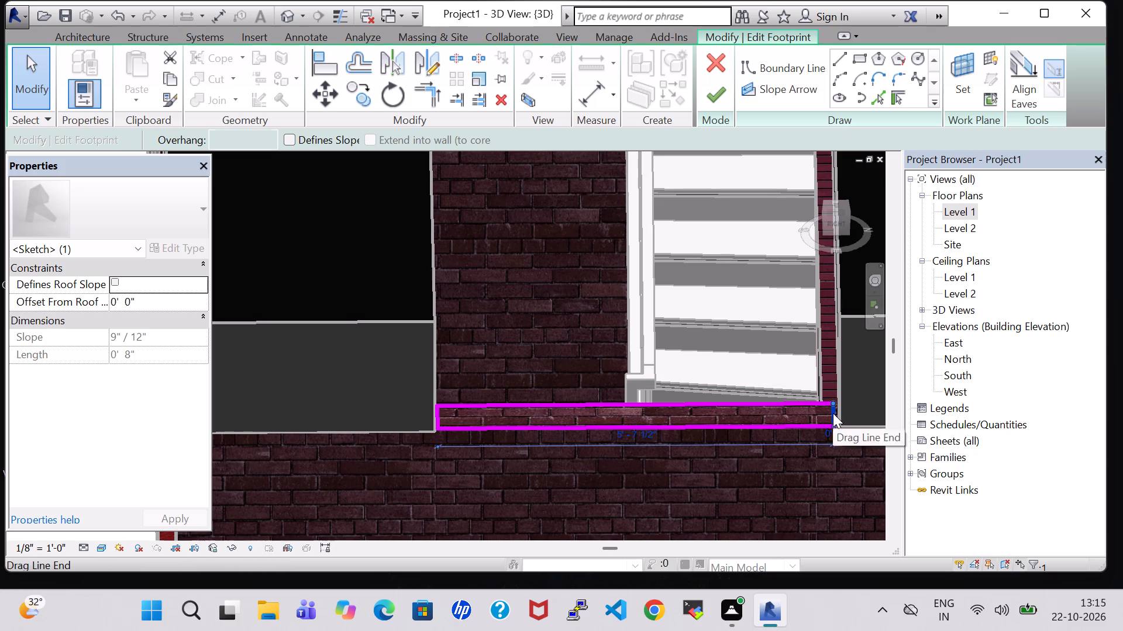
pyautogui.click(716, 101)
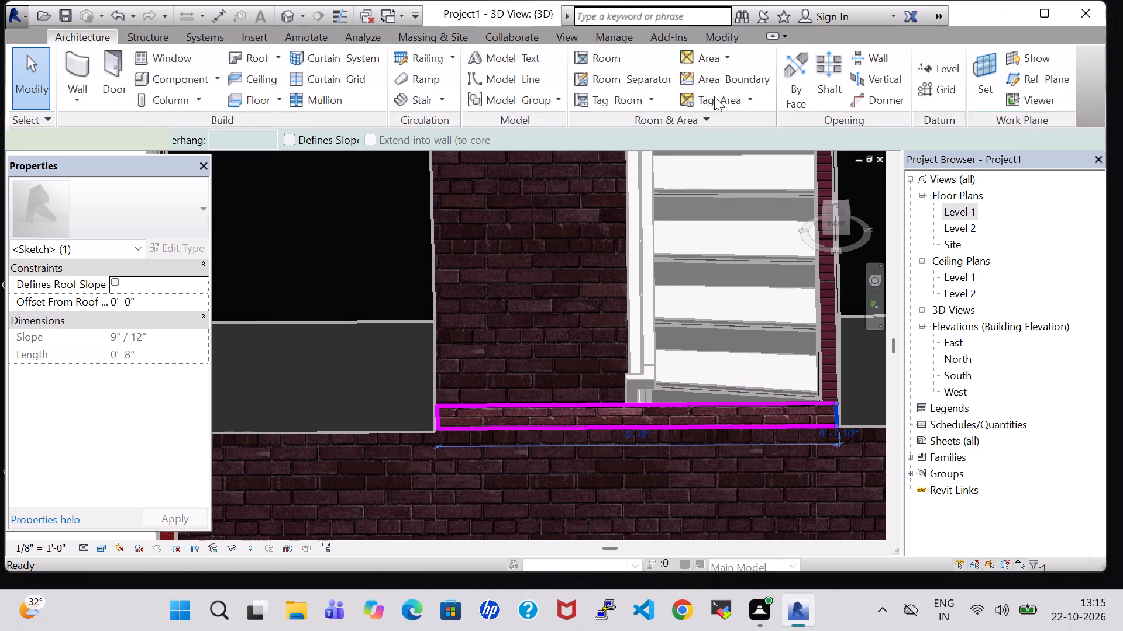
# Change the roof strip's type to Steel Truss - Insulation on Metal Deck - EPDM.
pyautogui.scroll(-2, 711, 223)
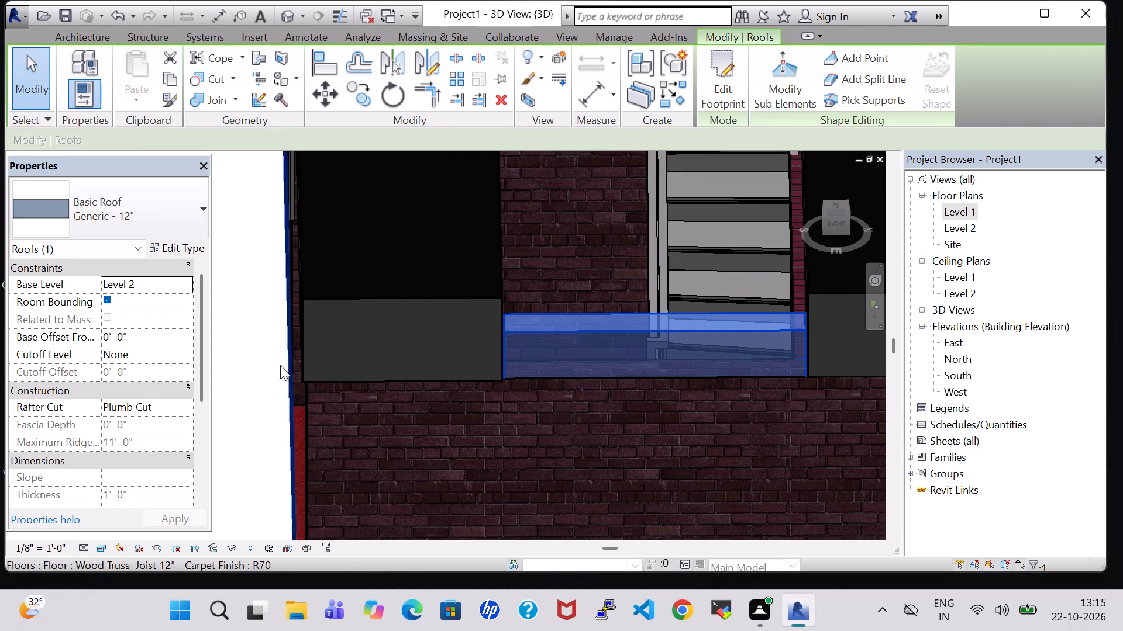
pyautogui.click(244, 367)
pyautogui.click(598, 330)
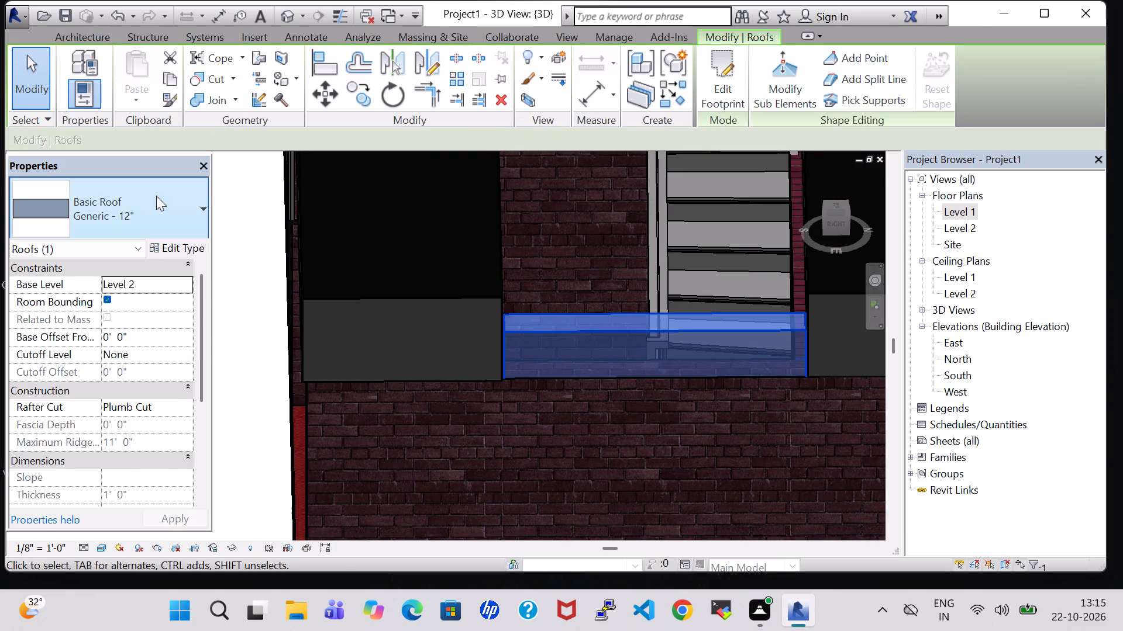
pyautogui.click(156, 196)
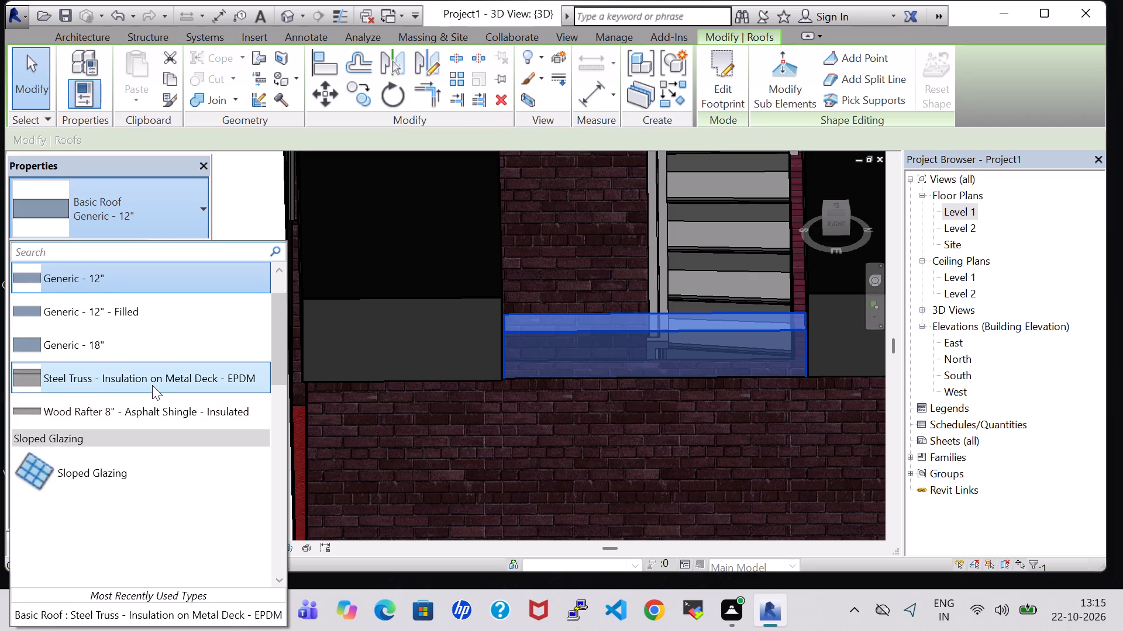
pyautogui.click(152, 385)
pyautogui.click(226, 361)
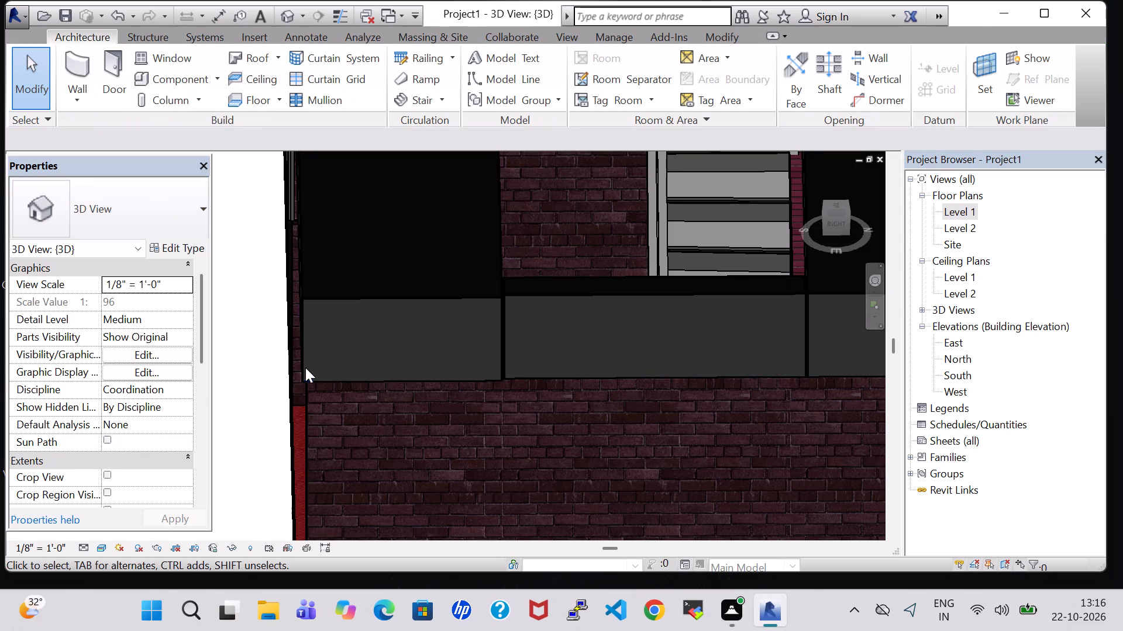
# Examine the added roof strip, stair opening and front facade from several sides of the building in 3D.
pyautogui.keyDown('shift'); pyautogui.moveTo(274, 387); pyautogui.dragTo(379, 426, button='middle'); pyautogui.keyUp('shift')
pyautogui.scroll(-1, 384, 424)
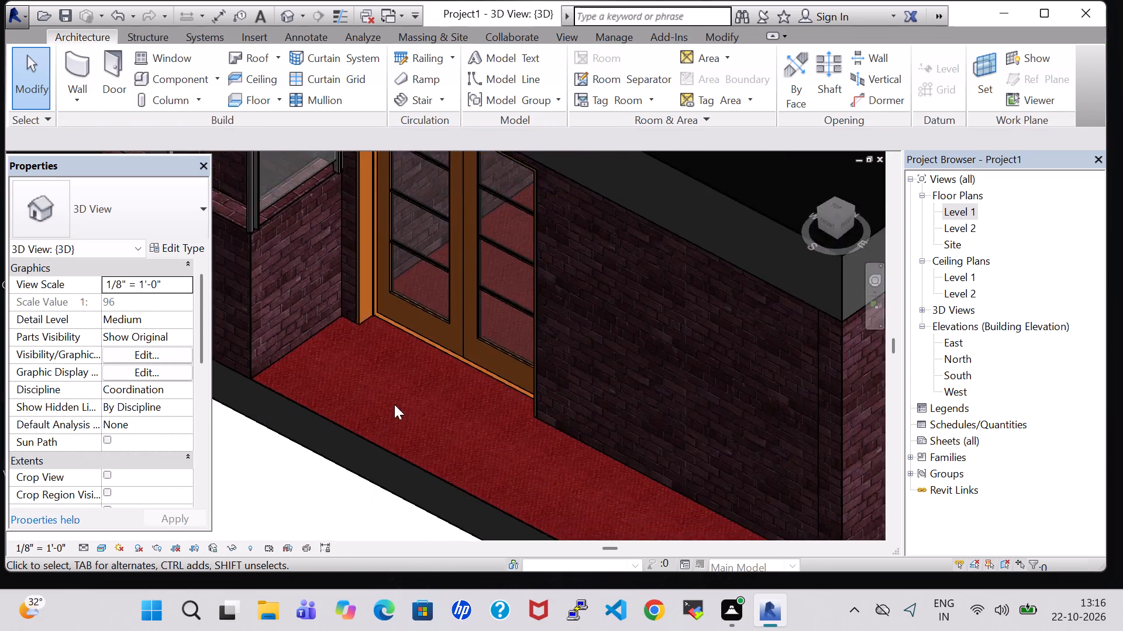
pyautogui.scroll(-6, 394, 404)
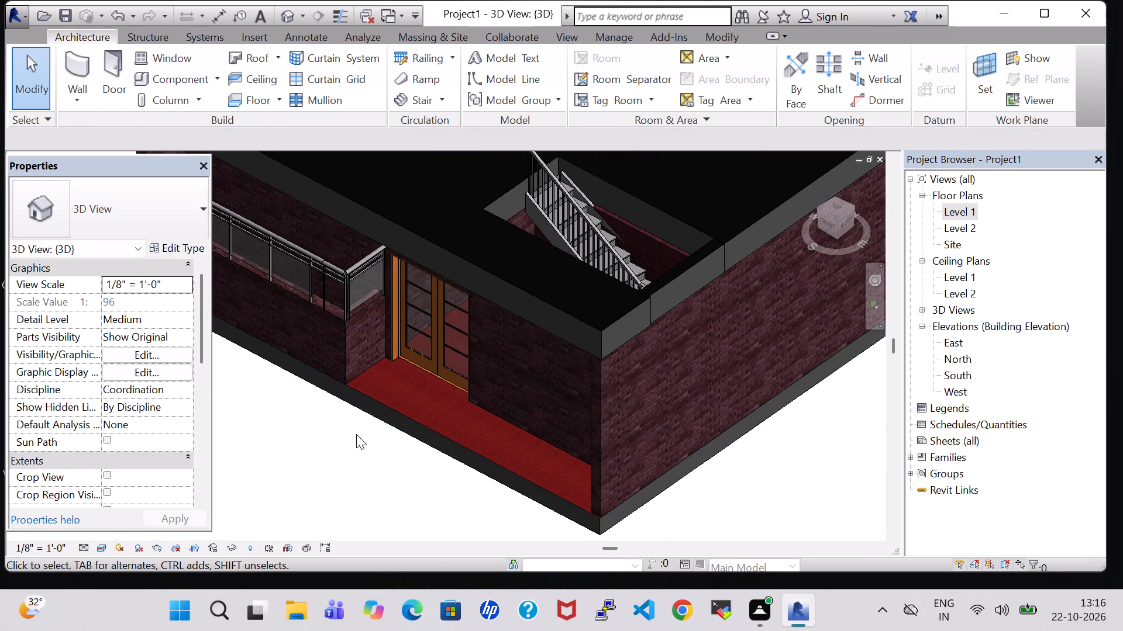
pyautogui.keyDown('shift'); pyautogui.moveTo(343, 487); pyautogui.dragTo(492, 435, button='middle'); pyautogui.keyUp('shift')
pyautogui.keyDown('shift'); pyautogui.scroll(-2, 485, 408); pyautogui.keyUp('shift')
pyautogui.keyDown('shift'); pyautogui.moveTo(556, 428); pyautogui.dragTo(483, 429, button='middle'); pyautogui.keyUp('shift')
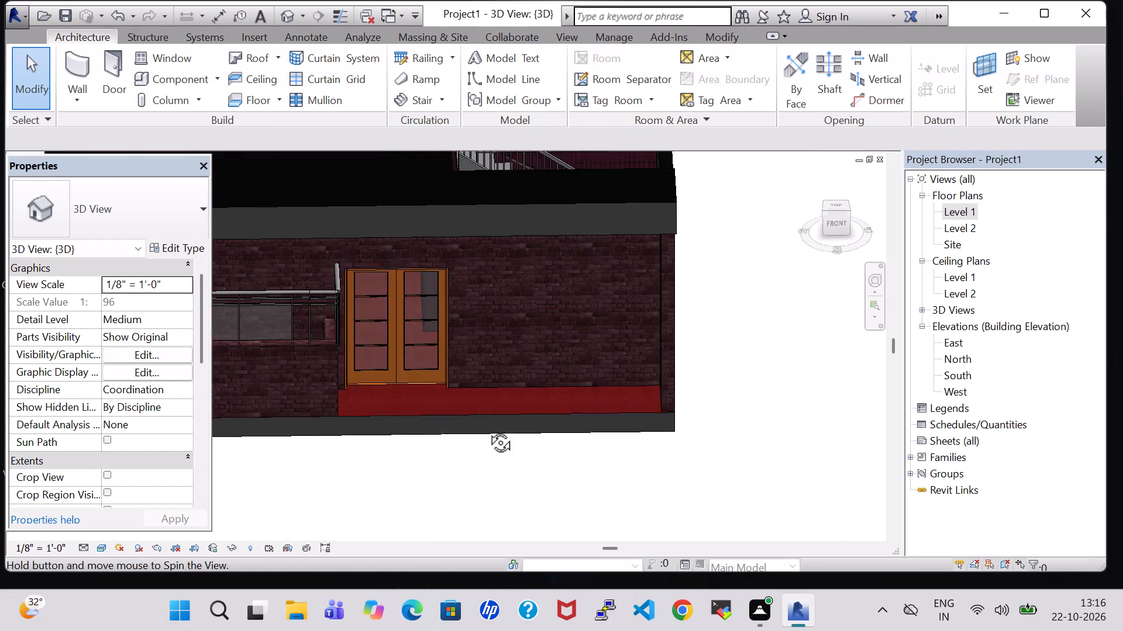
pyautogui.keyDown('shift'); pyautogui.moveTo(483, 429); pyautogui.dragTo(481, 429, button='middle'); pyautogui.keyUp('shift')
pyautogui.keyDown('shift'); pyautogui.scroll(-6, 481, 429); pyautogui.keyUp('shift')
pyautogui.keyDown('shift'); pyautogui.moveTo(450, 464); pyautogui.dragTo(491, 440, button='middle'); pyautogui.keyUp('shift')
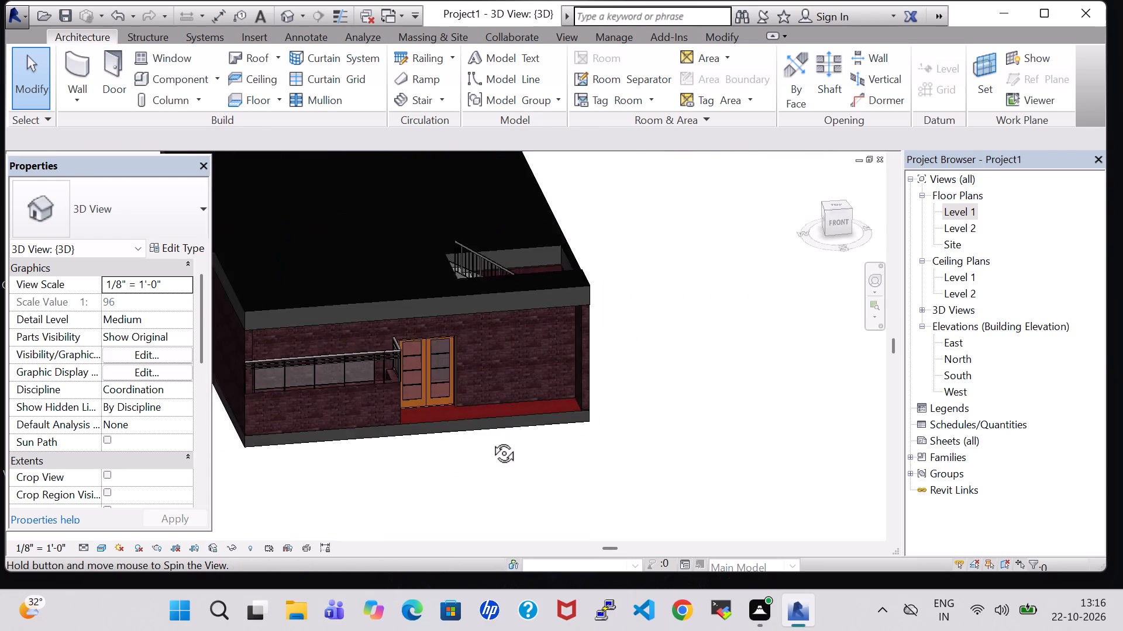
pyautogui.keyDown('shift'); pyautogui.moveTo(491, 440); pyautogui.dragTo(473, 401, button='middle'); pyautogui.keyUp('shift')
pyautogui.keyDown('shift'); pyautogui.scroll(-1, 477, 398); pyautogui.keyUp('shift')
pyautogui.keyDown('shift'); pyautogui.moveTo(632, 304); pyautogui.dragTo(574, 319, button='middle'); pyautogui.keyUp('shift')
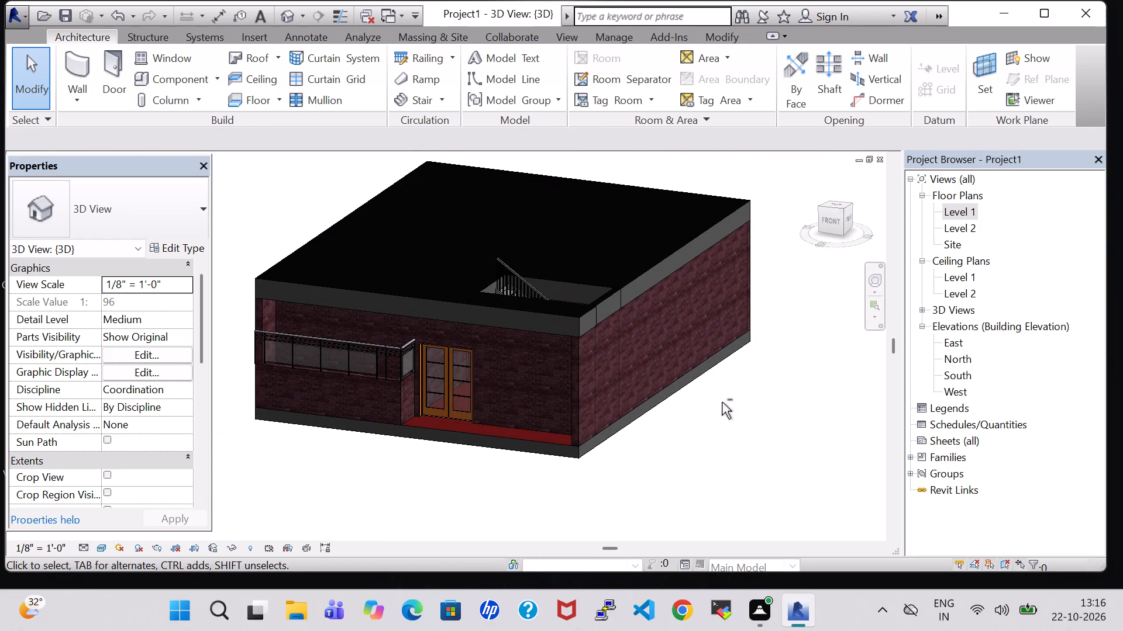
pyautogui.keyDown('shift'); pyautogui.middleClick(672, 409); pyautogui.keyUp('shift')
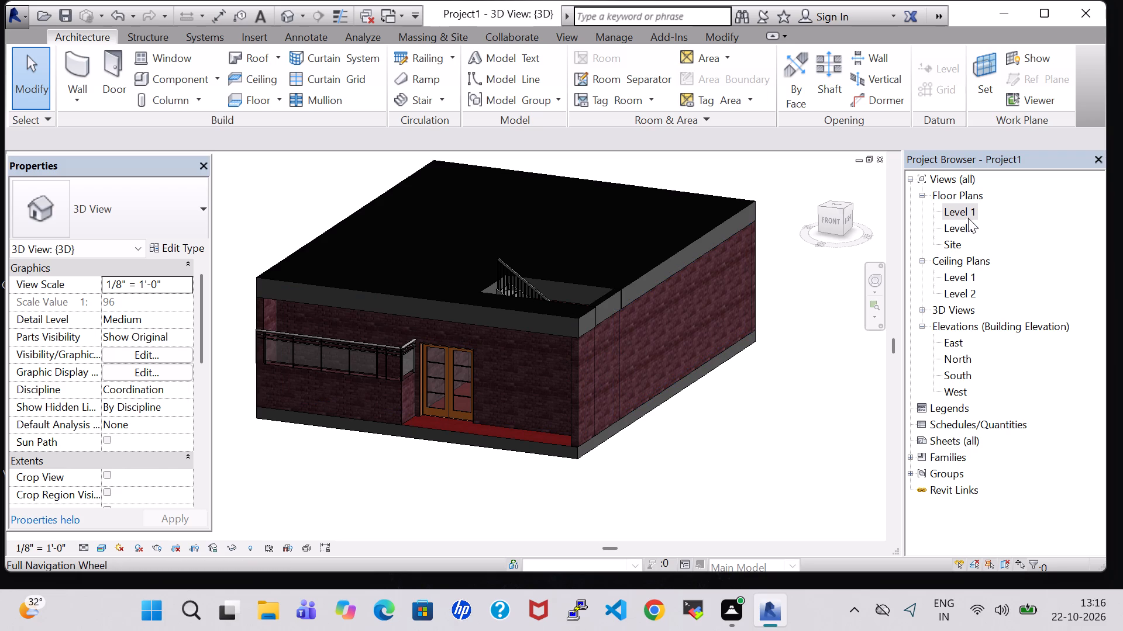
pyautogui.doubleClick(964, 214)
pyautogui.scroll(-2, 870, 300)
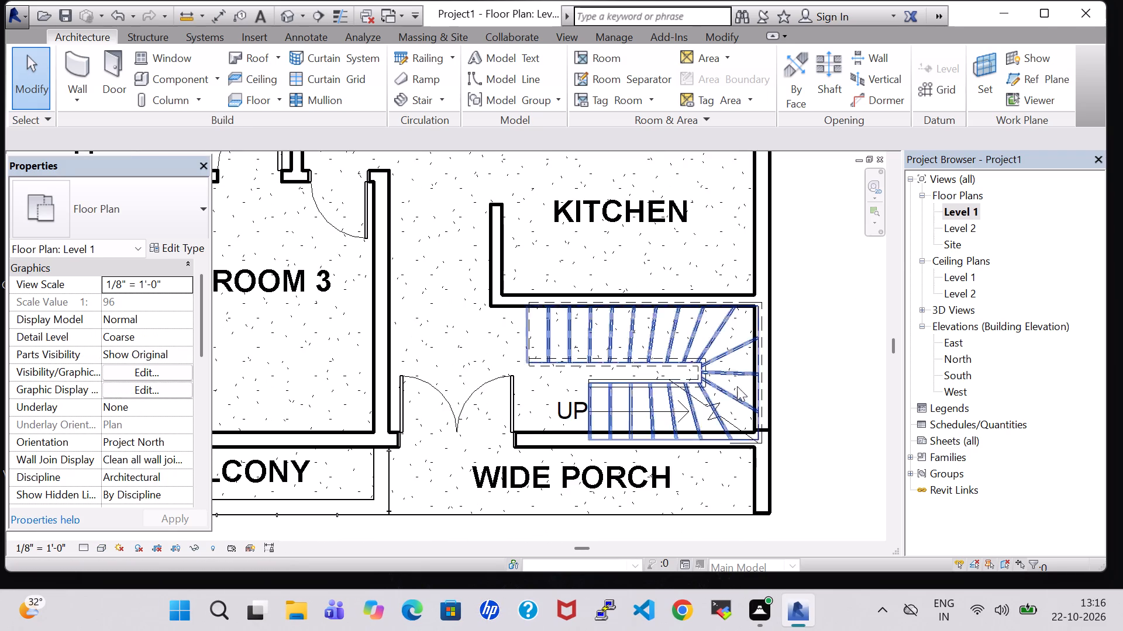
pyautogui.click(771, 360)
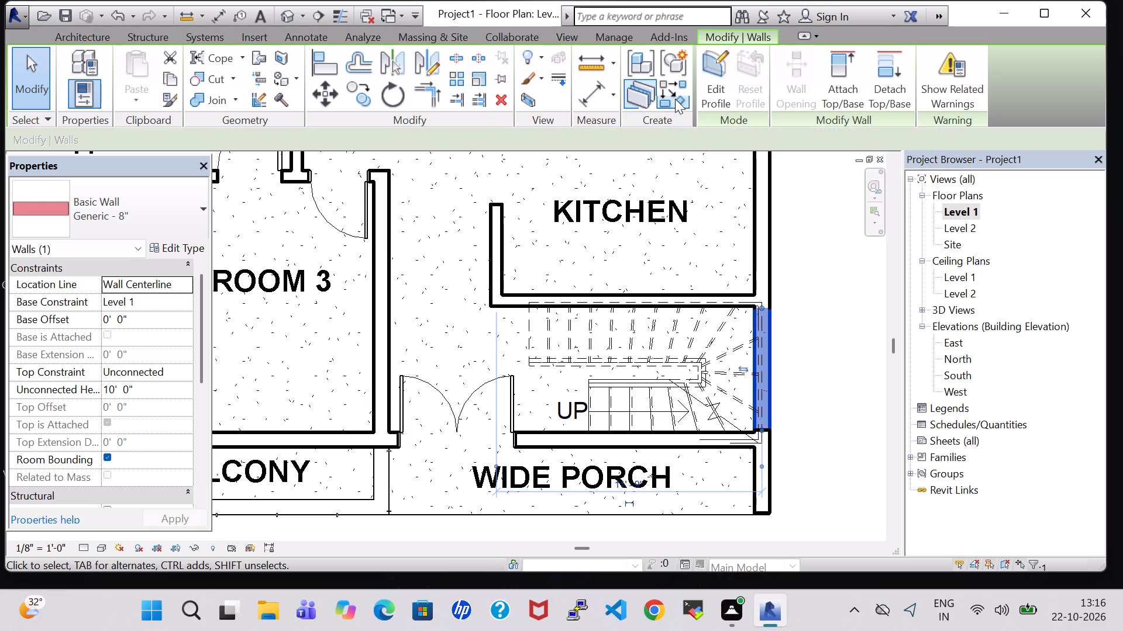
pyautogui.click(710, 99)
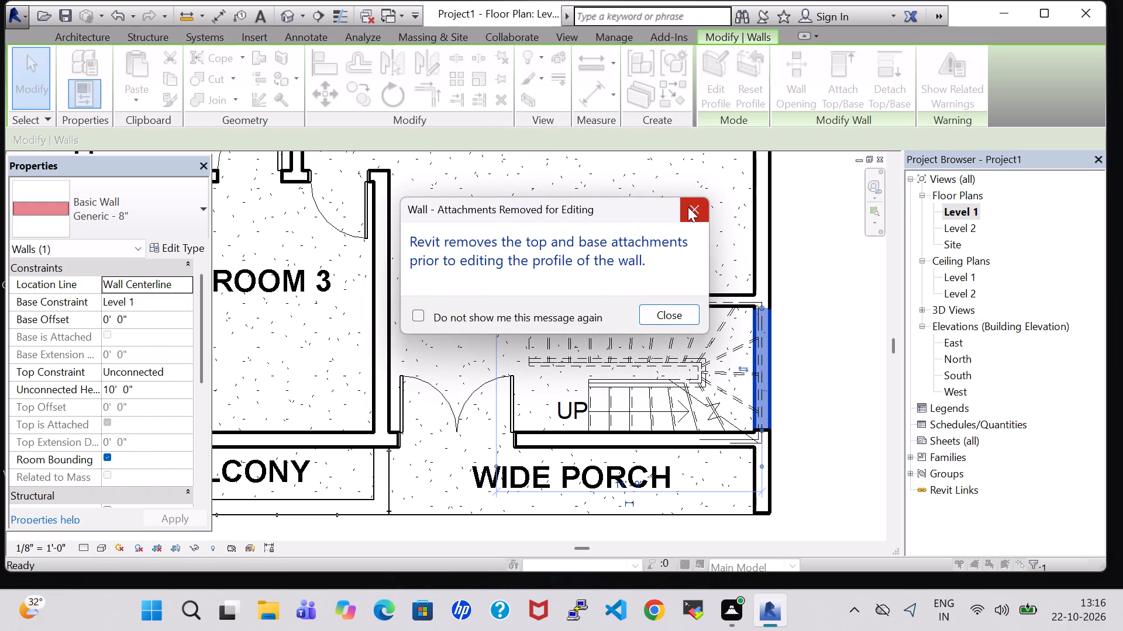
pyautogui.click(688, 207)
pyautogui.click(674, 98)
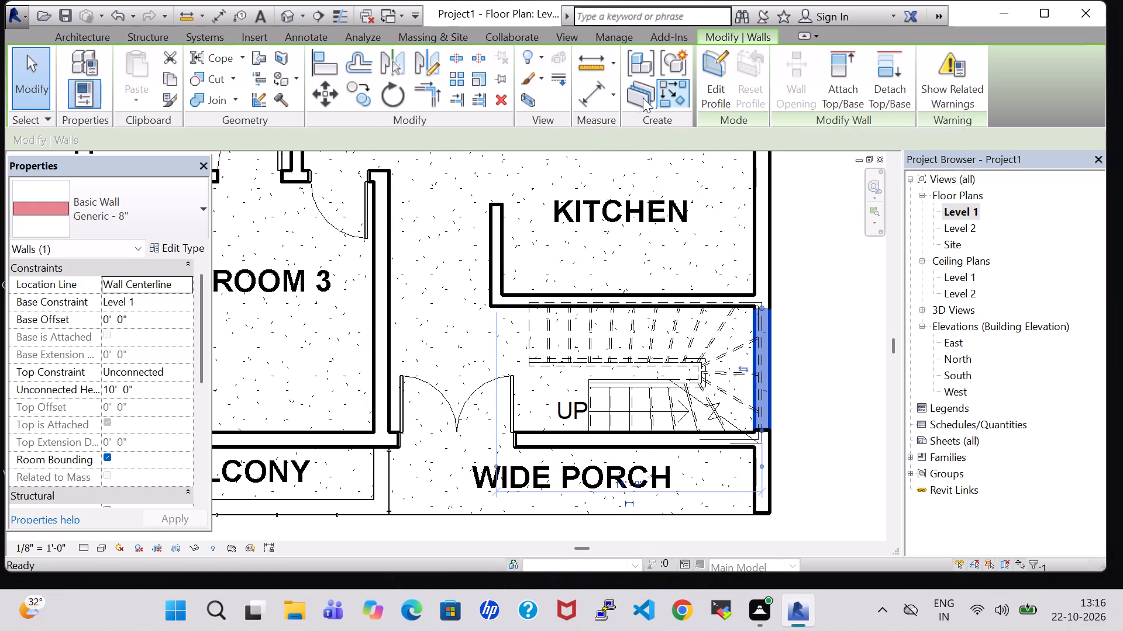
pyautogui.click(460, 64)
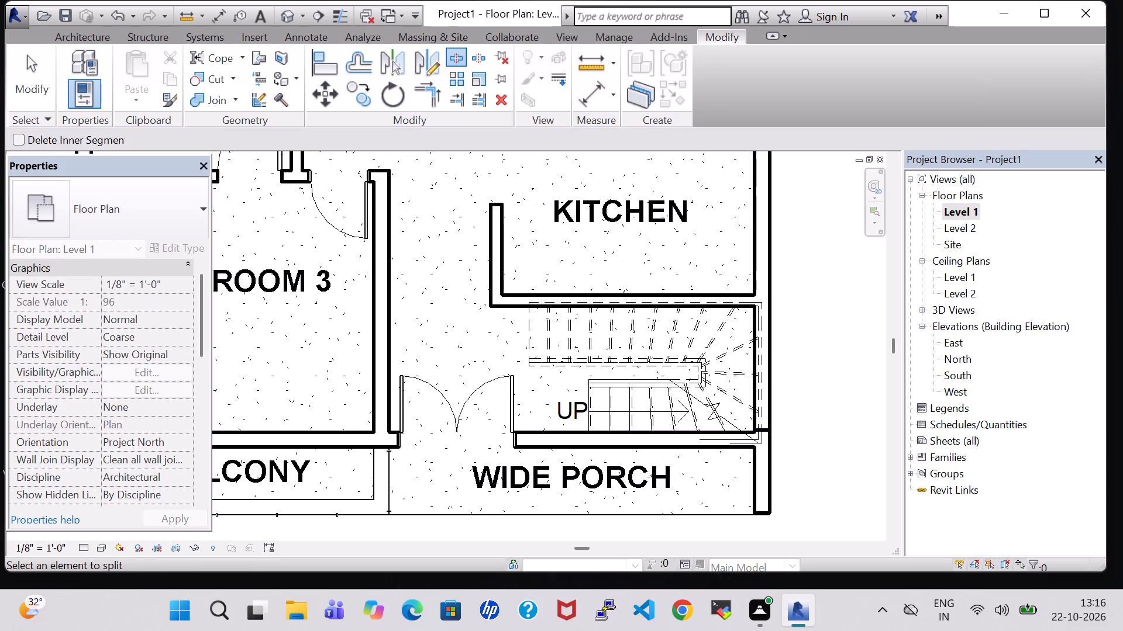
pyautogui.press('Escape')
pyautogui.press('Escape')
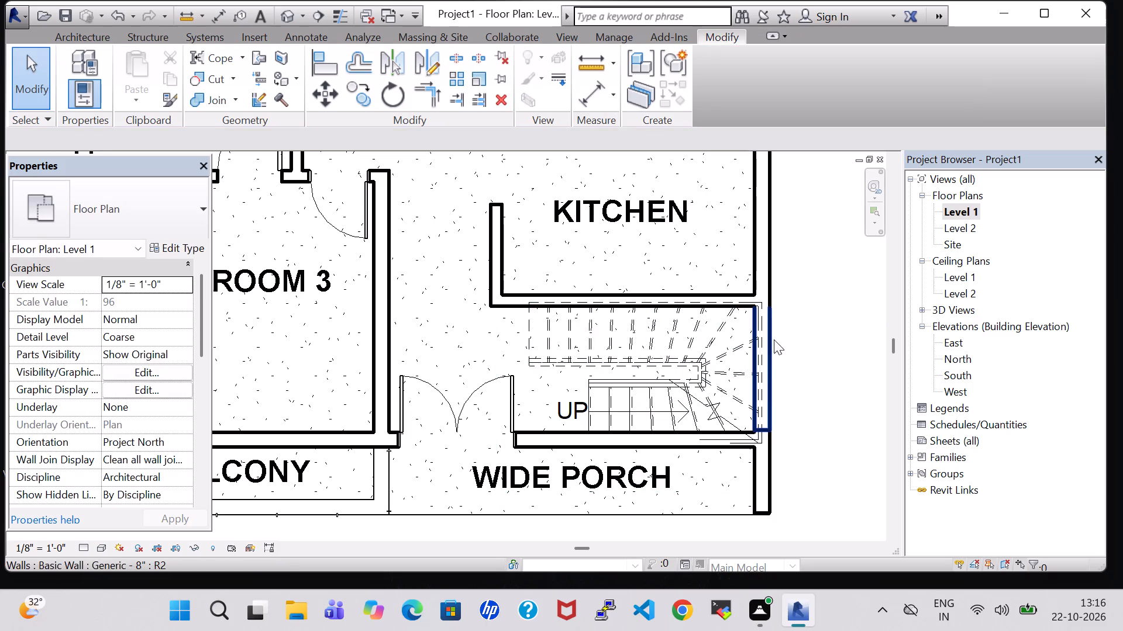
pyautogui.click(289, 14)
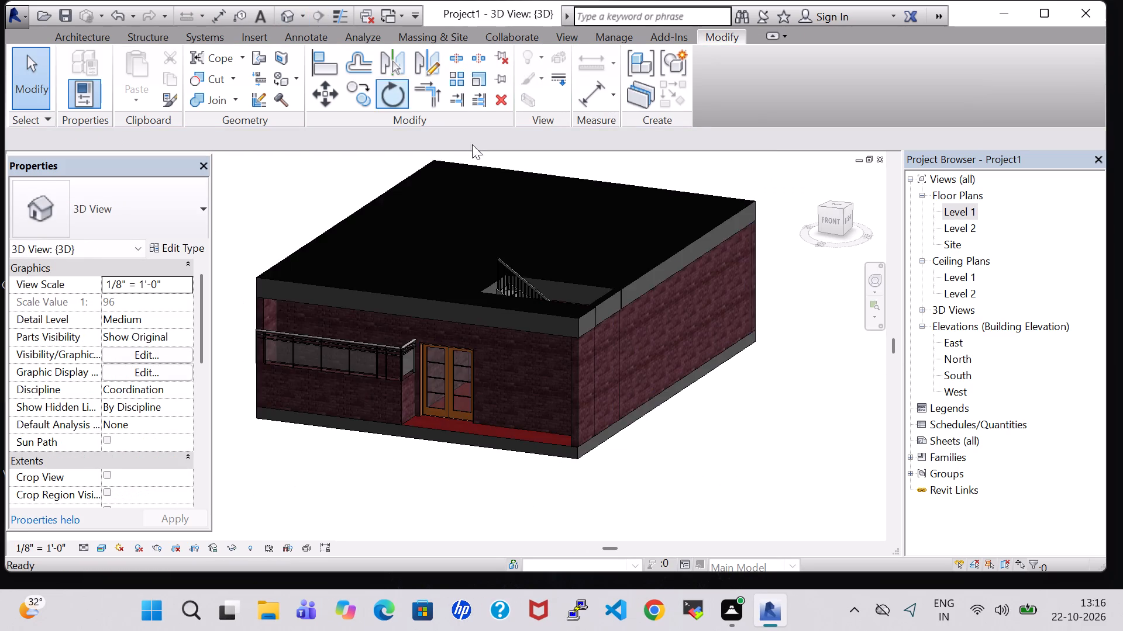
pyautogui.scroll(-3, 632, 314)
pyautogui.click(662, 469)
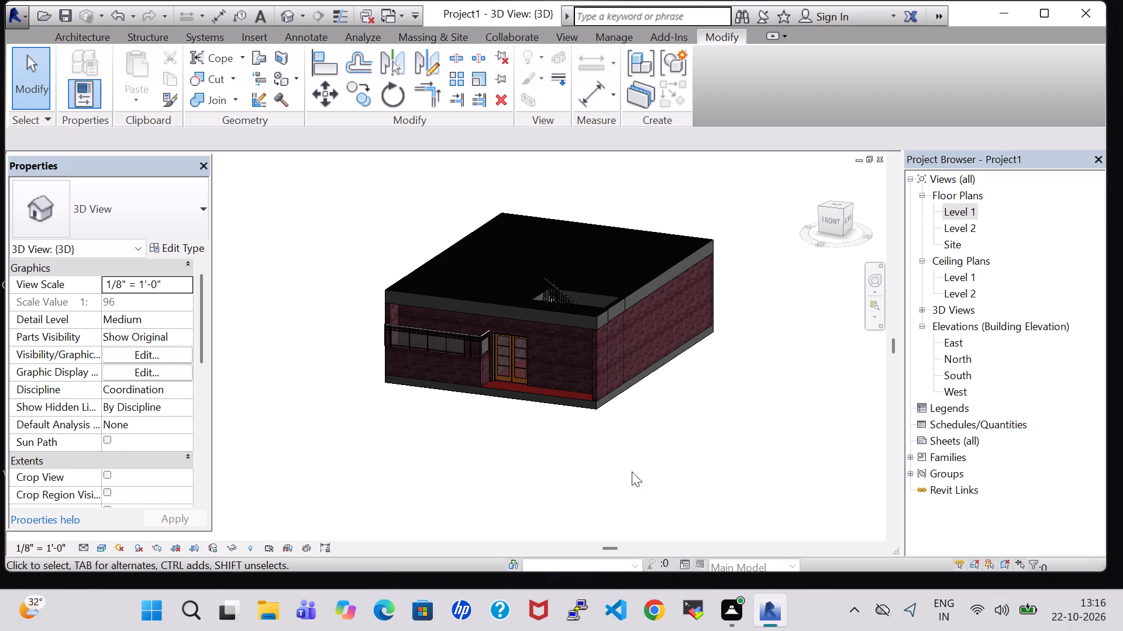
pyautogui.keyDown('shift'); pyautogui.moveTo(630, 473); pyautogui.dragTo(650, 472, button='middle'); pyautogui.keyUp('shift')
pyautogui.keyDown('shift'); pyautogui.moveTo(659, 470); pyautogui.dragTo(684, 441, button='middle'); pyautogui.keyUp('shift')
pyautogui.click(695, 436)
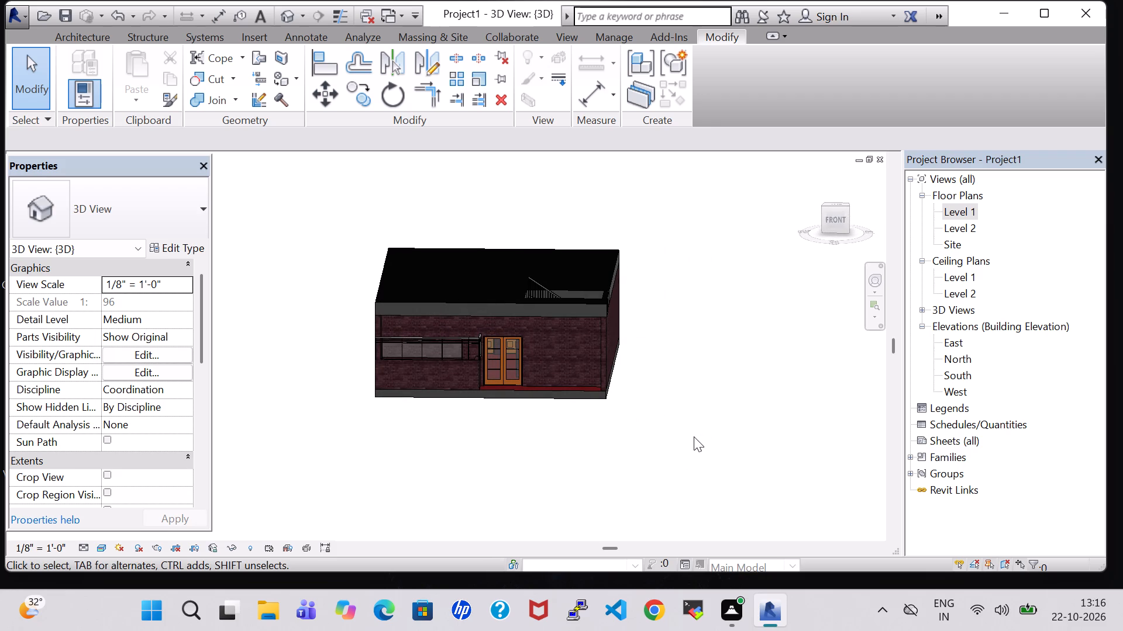
# In the Level 1 plan, delete the exterior wall segment on the east side of the winder stair.
pyautogui.doubleClick(972, 209)
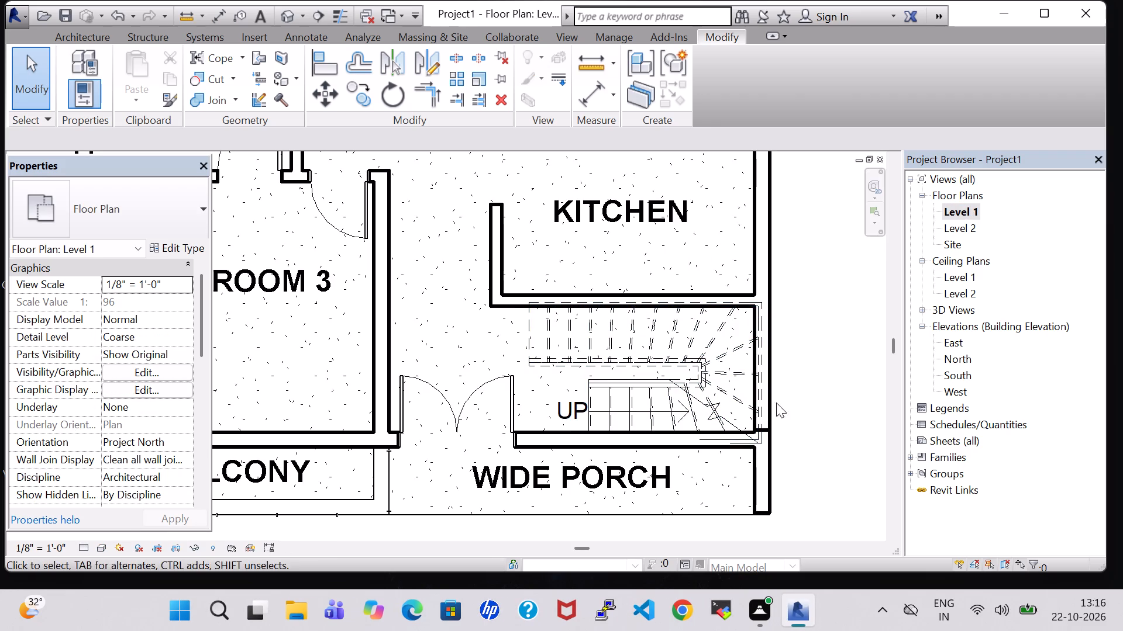
pyautogui.scroll(3, 769, 402)
pyautogui.click(772, 387)
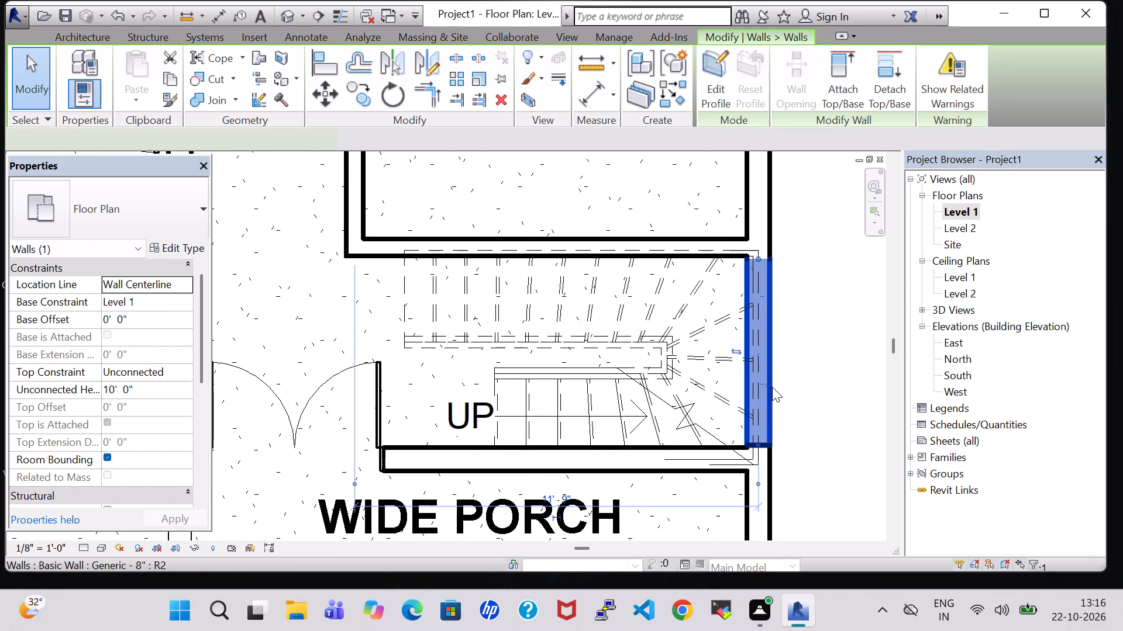
pyautogui.press('Delete')
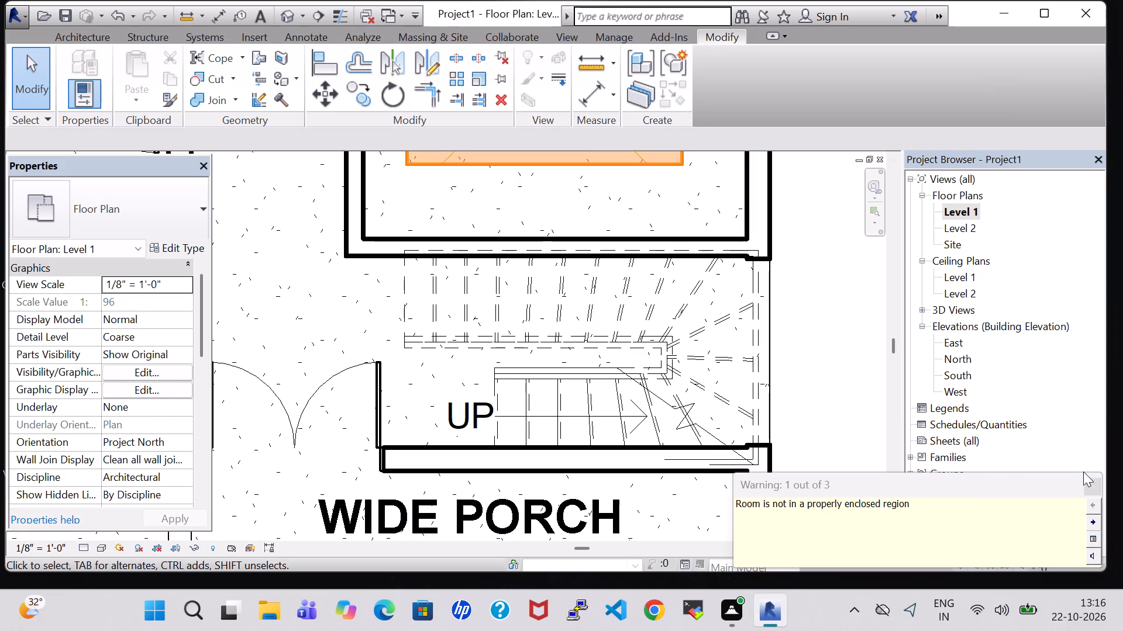
pyautogui.click(1088, 491)
# Draw a Generic - 8" wall, 10' high and about 5'-6" long, across the gap on the stair's east side.
pyautogui.click(70, 36)
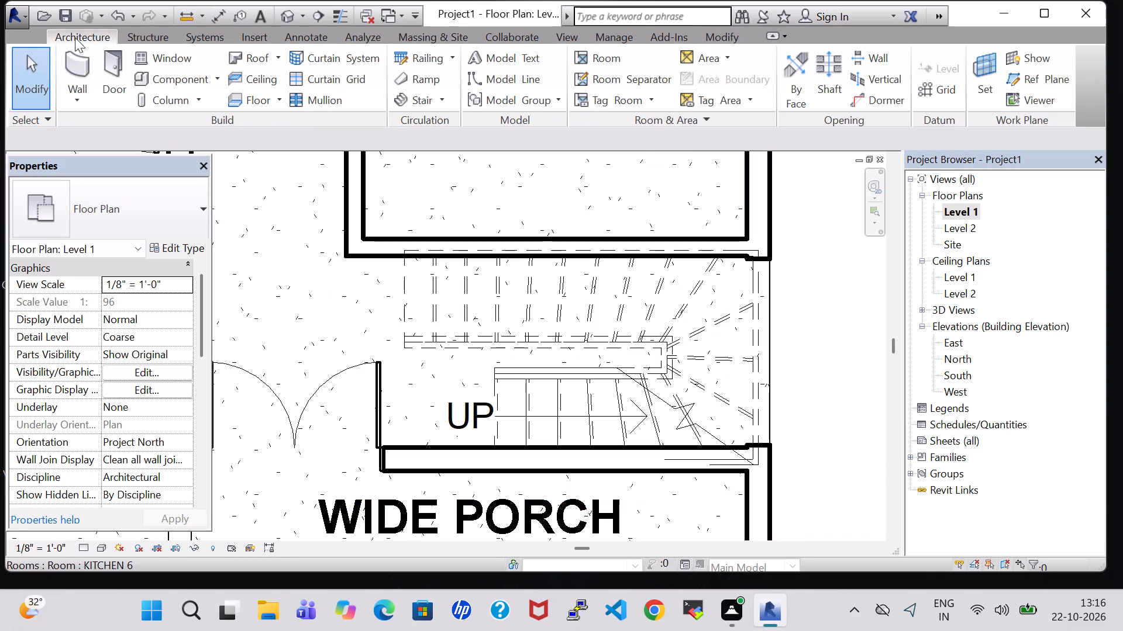
pyautogui.click(87, 89)
pyautogui.click(159, 123)
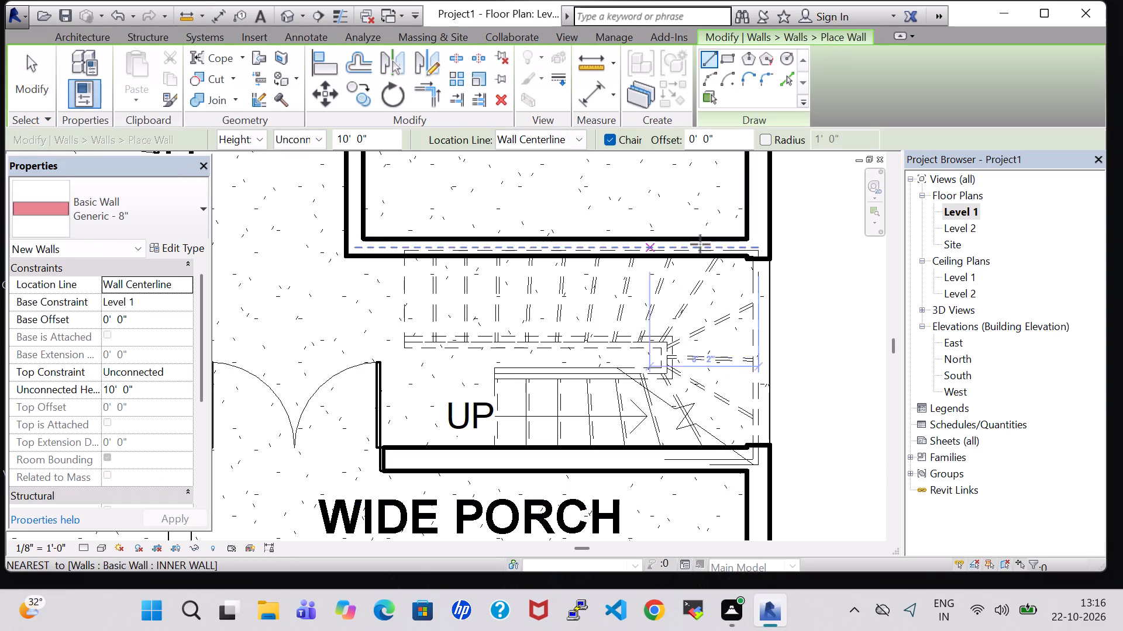
pyautogui.click(761, 261)
pyautogui.click(767, 448)
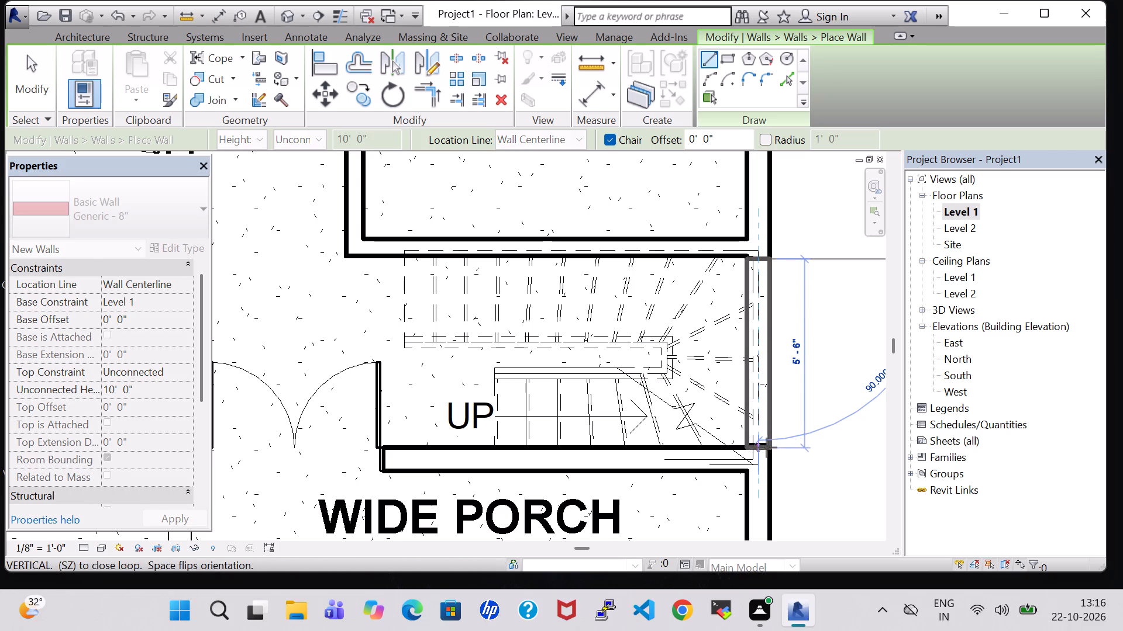
pyautogui.click(975, 542)
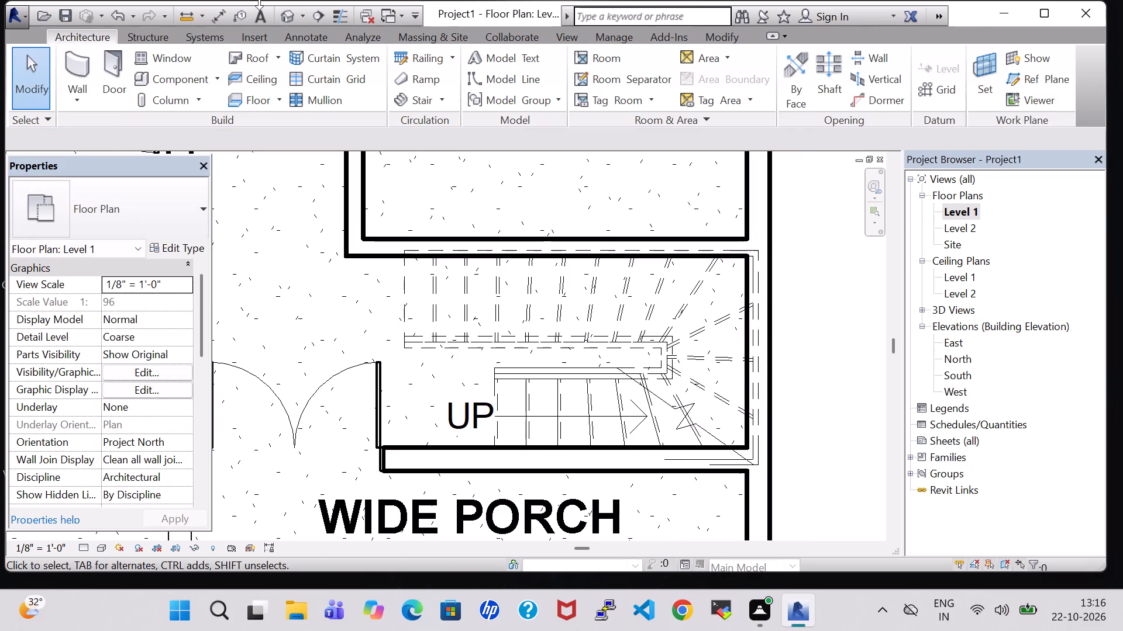
# Examine the redrawn east wall, stair opening and front facade from several angles in 3D.
pyautogui.click(290, 18)
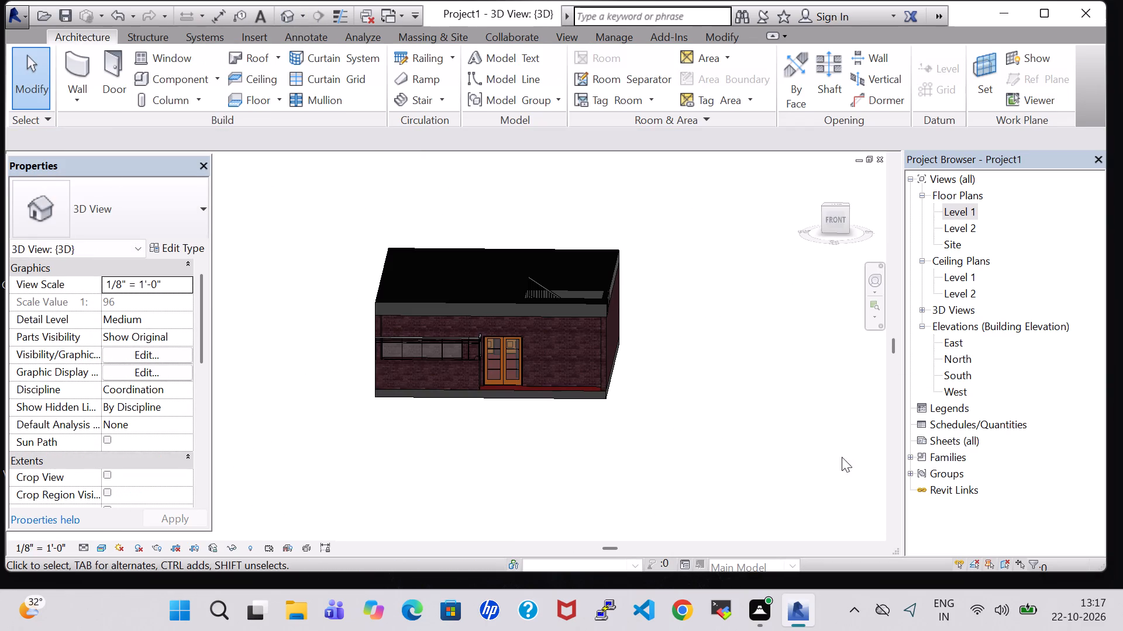
pyautogui.keyDown('shift'); pyautogui.middleClick(706, 356); pyautogui.keyUp('shift')
pyautogui.keyDown('shift'); pyautogui.moveTo(706, 356); pyautogui.dragTo(663, 365, button='middle'); pyautogui.keyUp('shift')
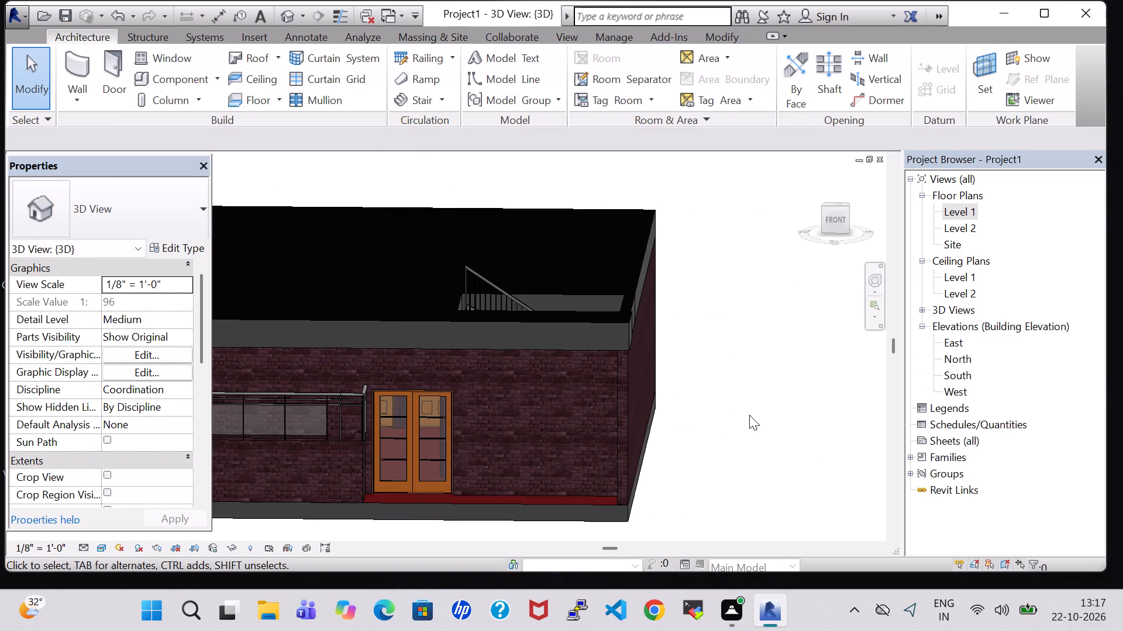
pyautogui.keyDown('shift'); pyautogui.moveTo(749, 415); pyautogui.dragTo(660, 483, button='middle'); pyautogui.keyUp('shift')
pyautogui.keyDown('shift'); pyautogui.scroll(-1, 749, 415); pyautogui.keyUp('shift')
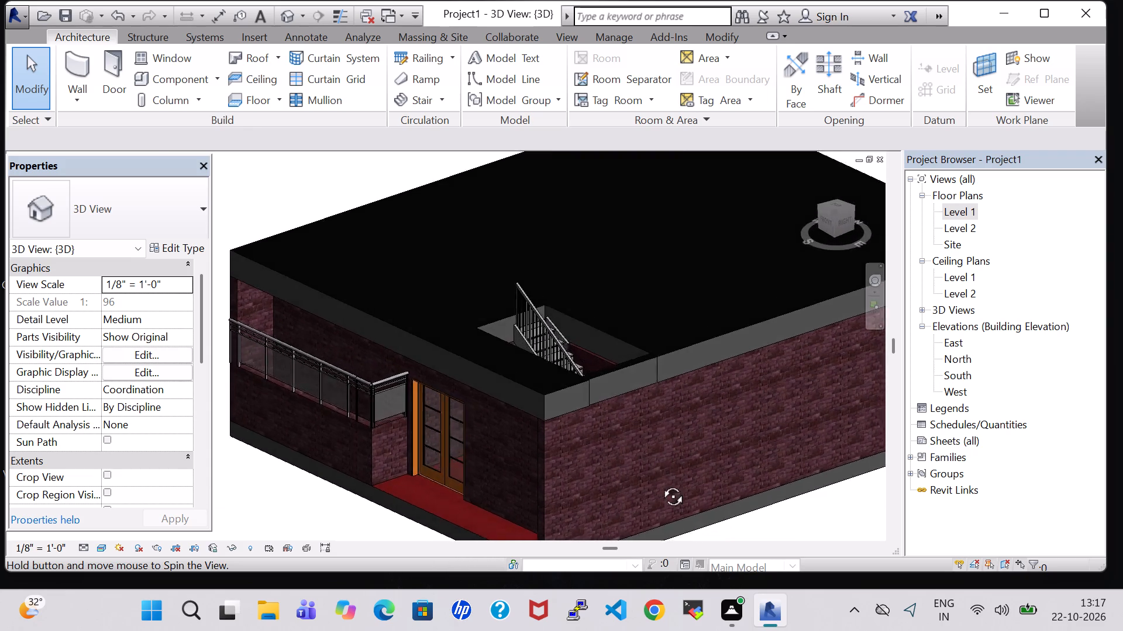
pyautogui.keyDown('shift'); pyautogui.moveTo(660, 483); pyautogui.dragTo(759, 447, button='middle'); pyautogui.keyUp('shift')
pyautogui.keyDown('shift'); pyautogui.moveTo(688, 446); pyautogui.dragTo(710, 478, button='middle'); pyautogui.keyUp('shift')
pyautogui.scroll(-1, 710, 456)
pyautogui.keyDown('shift'); pyautogui.moveTo(721, 421); pyautogui.dragTo(722, 353, button='middle'); pyautogui.keyUp('shift')
pyautogui.keyDown('shift'); pyautogui.scroll(-1, 721, 421); pyautogui.keyUp('shift')
pyautogui.keyDown('shift'); pyautogui.middleClick(722, 353); pyautogui.keyUp('shift')
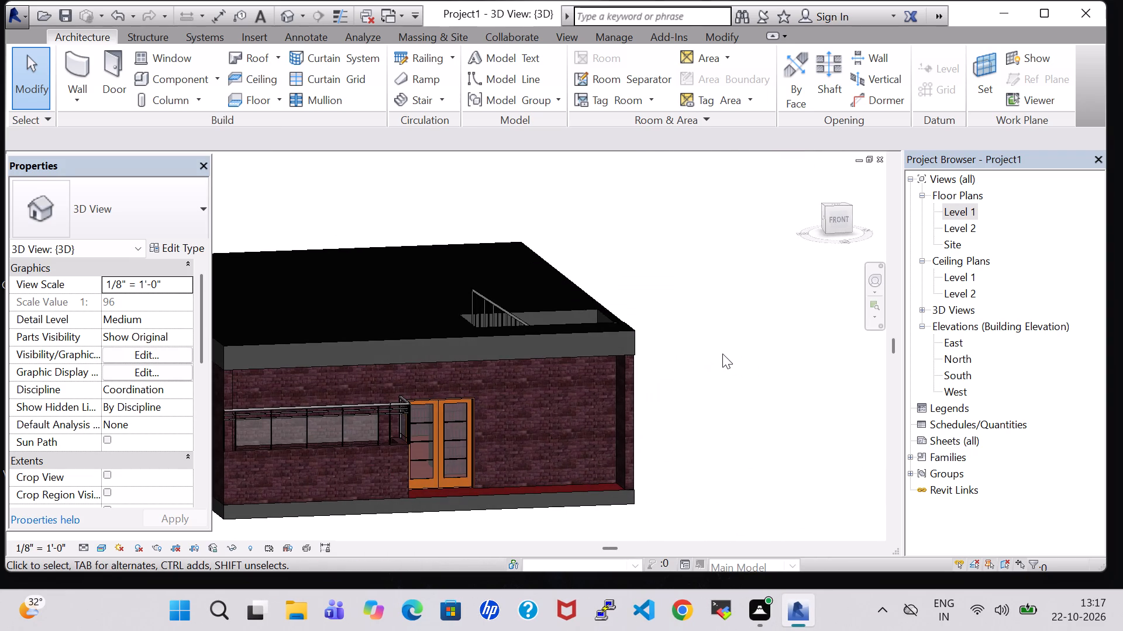
pyautogui.keyDown('shift'); pyautogui.moveTo(722, 353); pyautogui.dragTo(696, 363, button='middle'); pyautogui.keyUp('shift')
pyautogui.moveTo(739, 373); pyautogui.dragTo(718, 380, button='middle')
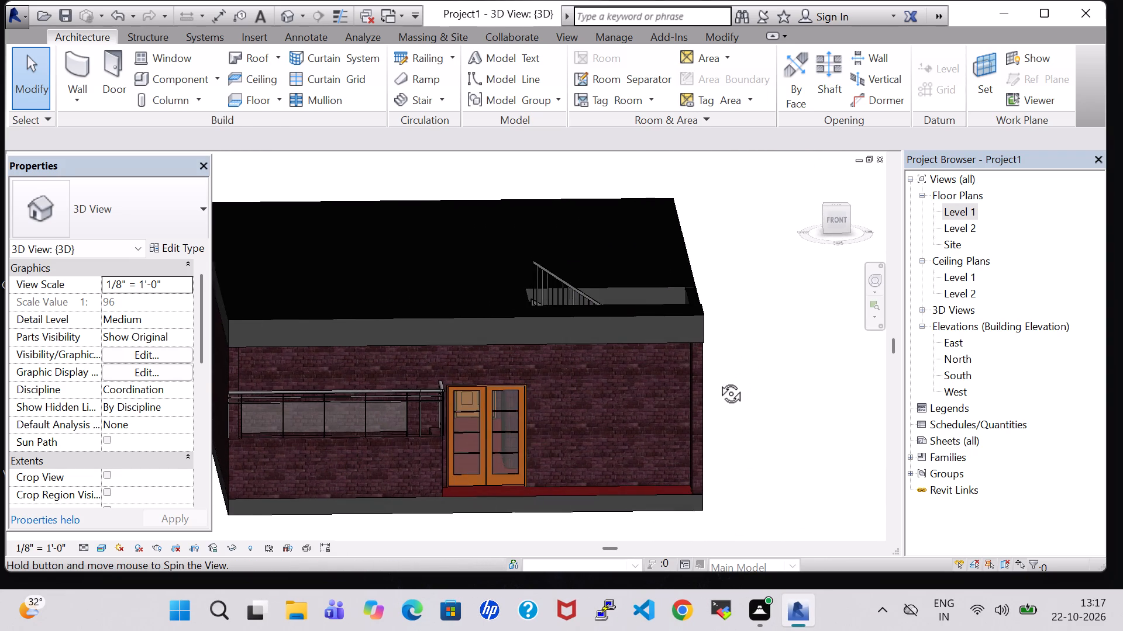
pyautogui.moveTo(718, 380); pyautogui.dragTo(715, 387, button='middle')
pyautogui.middleClick(773, 396)
pyautogui.keyDown('shift'); pyautogui.middleClick(786, 379); pyautogui.keyUp('shift')
pyautogui.keyDown('shift'); pyautogui.middleClick(783, 379); pyautogui.keyUp('shift')
pyautogui.keyDown('shift'); pyautogui.moveTo(780, 377); pyautogui.dragTo(770, 337, button='middle'); pyautogui.keyUp('shift')
pyautogui.moveTo(765, 394); pyautogui.dragTo(822, 385, button='middle')
pyautogui.keyDown('shift'); pyautogui.middleClick(822, 385); pyautogui.keyUp('shift')
pyautogui.keyDown('shift'); pyautogui.moveTo(822, 385); pyautogui.dragTo(817, 385, button='middle'); pyautogui.keyUp('shift')
pyautogui.scroll(-3, 804, 403)
pyautogui.keyDown('shift'); pyautogui.middleClick(706, 509); pyautogui.keyUp('shift')
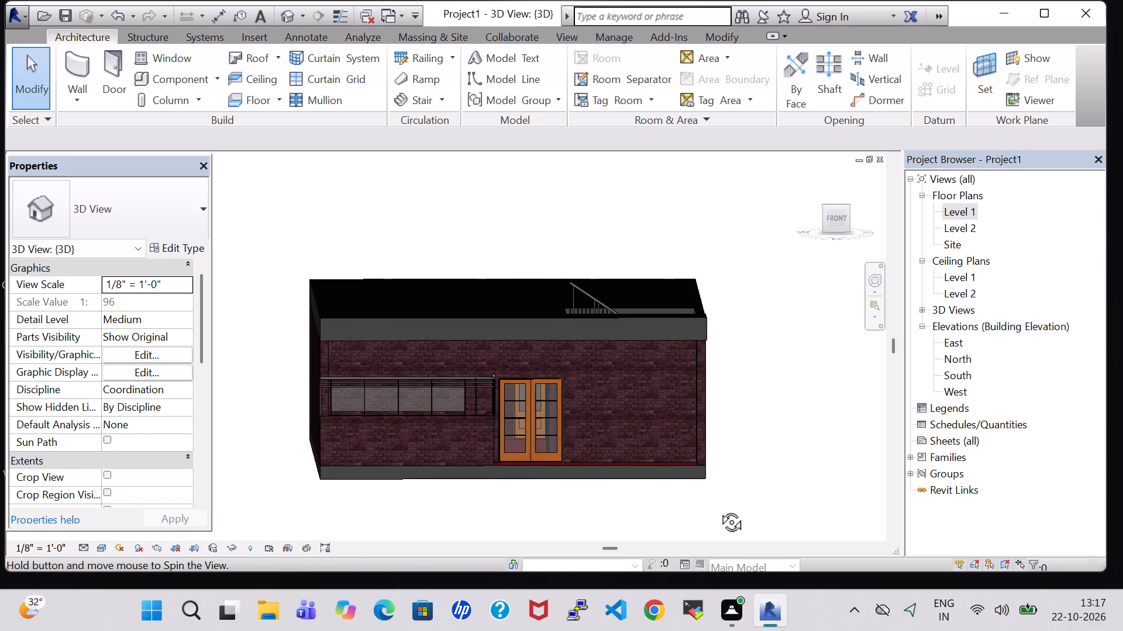
# In the Level 1 plan, create a 30'-8" Handrail - Rectangular railing along the outer edge of the north wall, behind Bed Rooms 1 and 2.
pyautogui.doubleClick(958, 216)
pyautogui.scroll(-12, 626, 275)
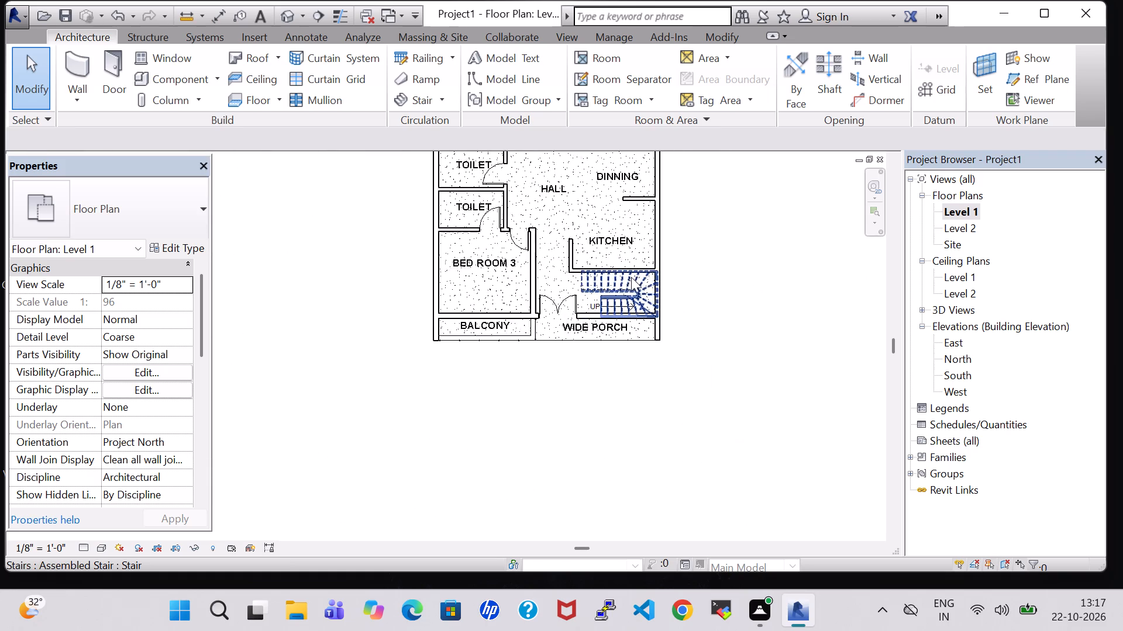
pyautogui.moveTo(700, 239); pyautogui.dragTo(693, 337, button='middle')
pyautogui.scroll(-1, 693, 348)
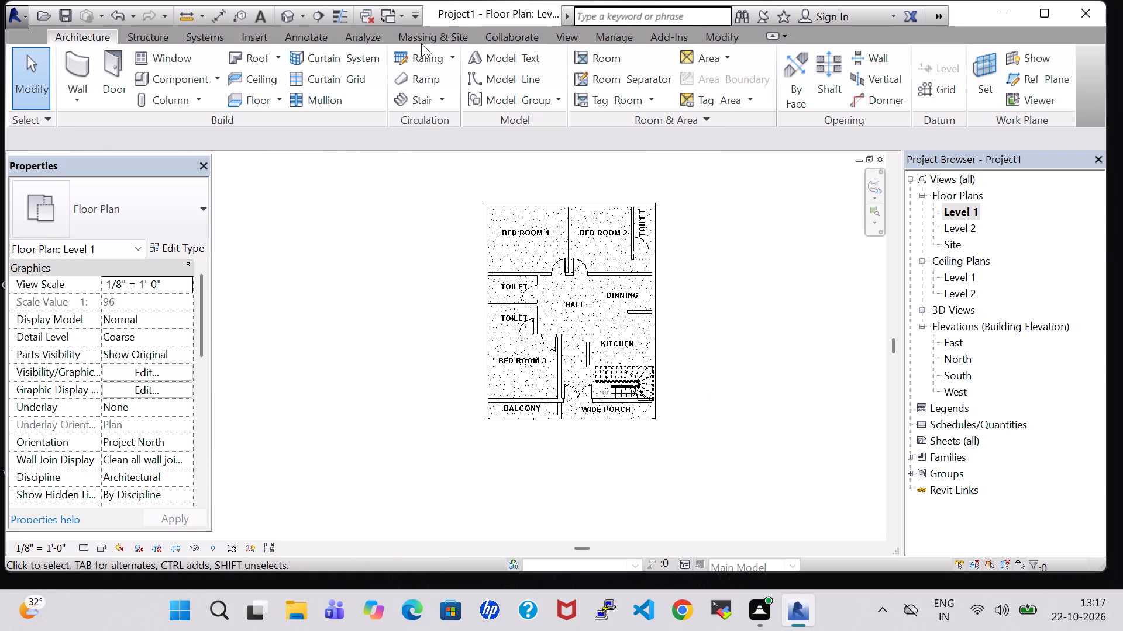
pyautogui.click(419, 51)
pyautogui.scroll(4, 481, 171)
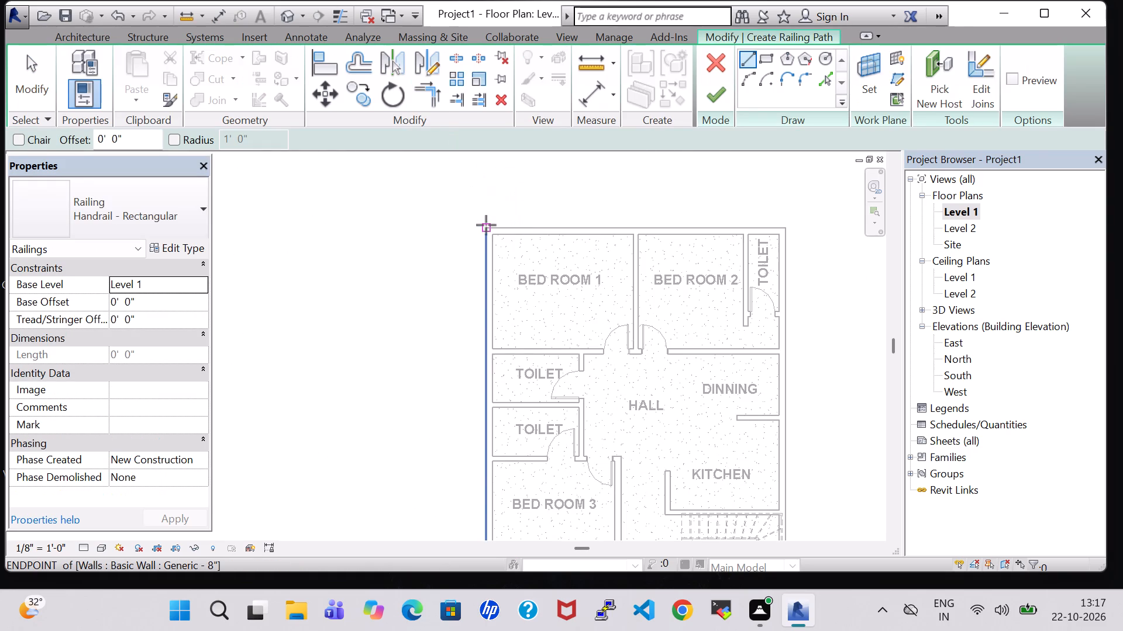
pyautogui.click(484, 227)
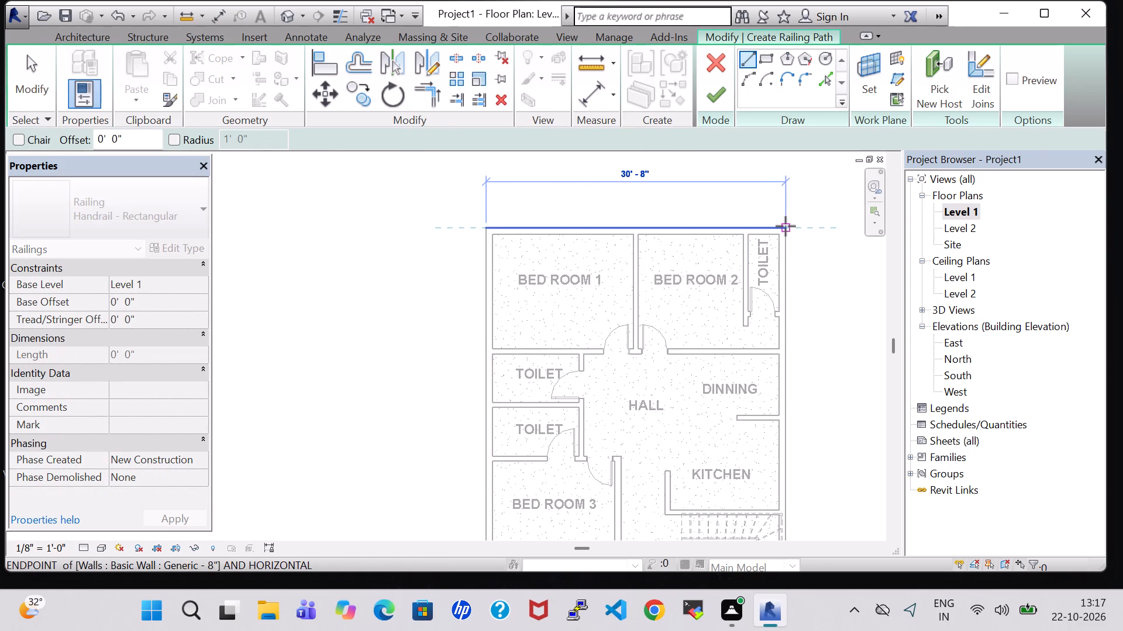
pyautogui.click(786, 226)
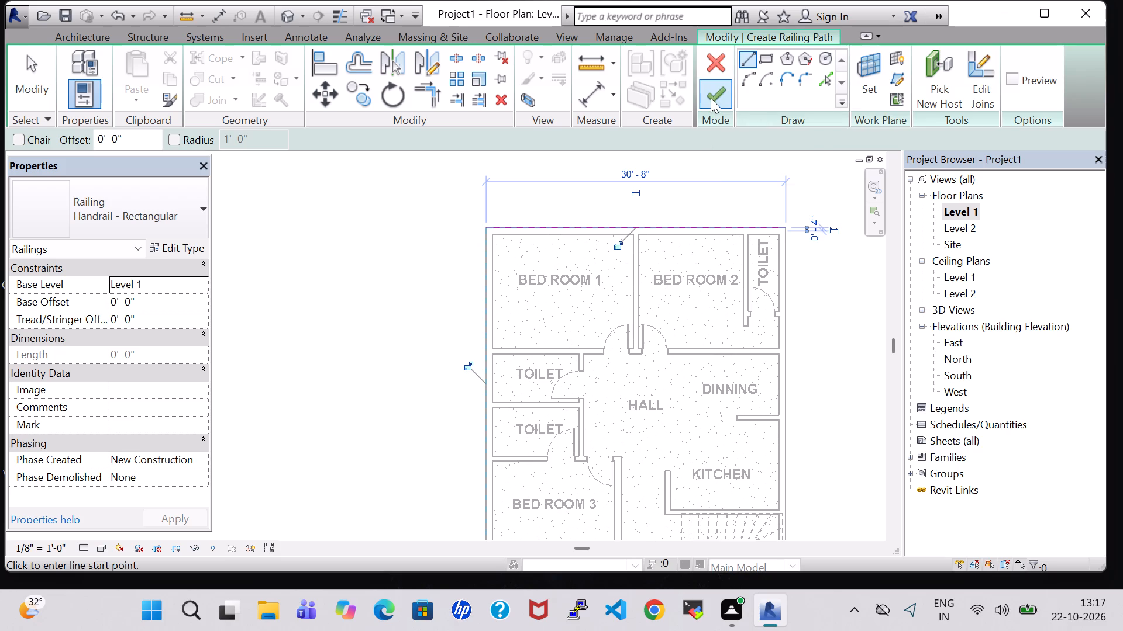
pyautogui.click(711, 98)
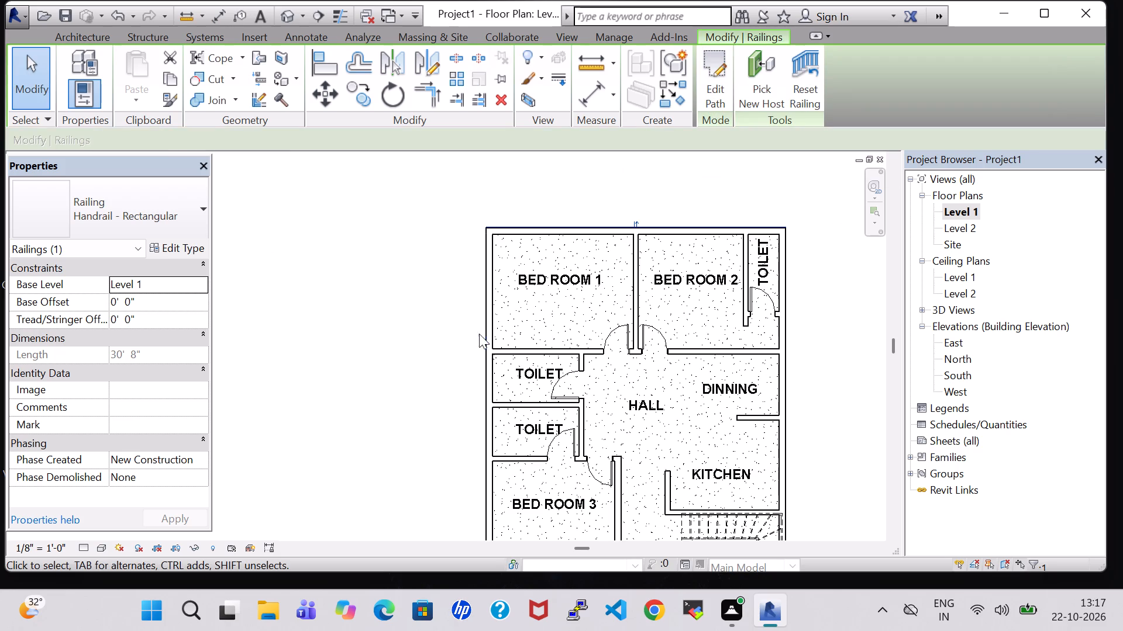
# Examine the new railing's placement in 3D, viewing the building around to its back side.
pyautogui.scroll(-2, 480, 334)
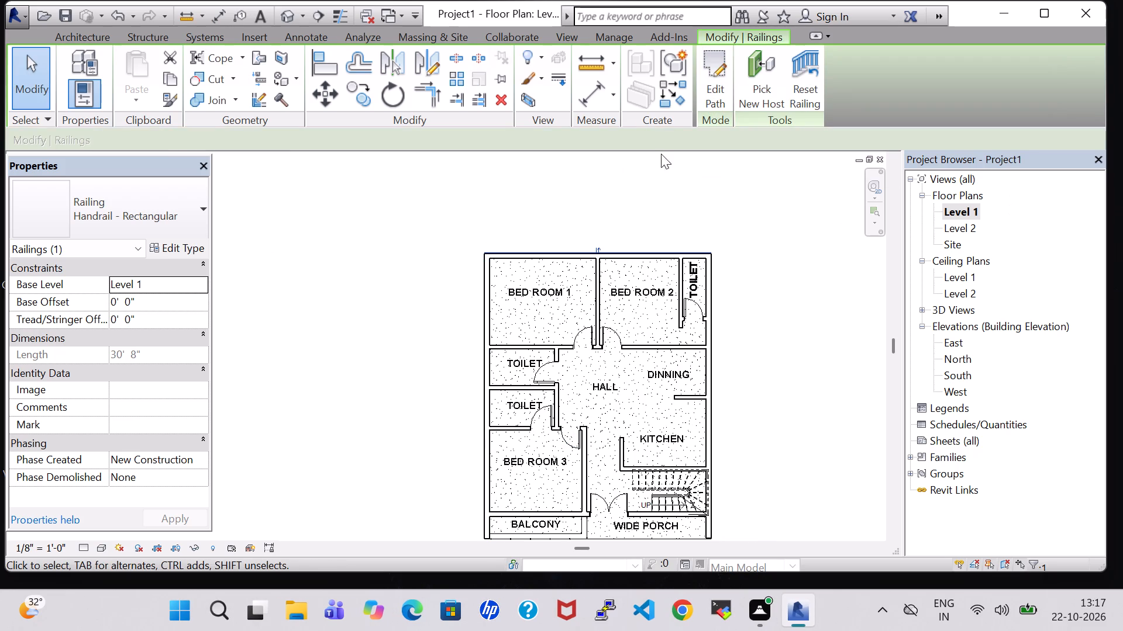
pyautogui.click(287, 9)
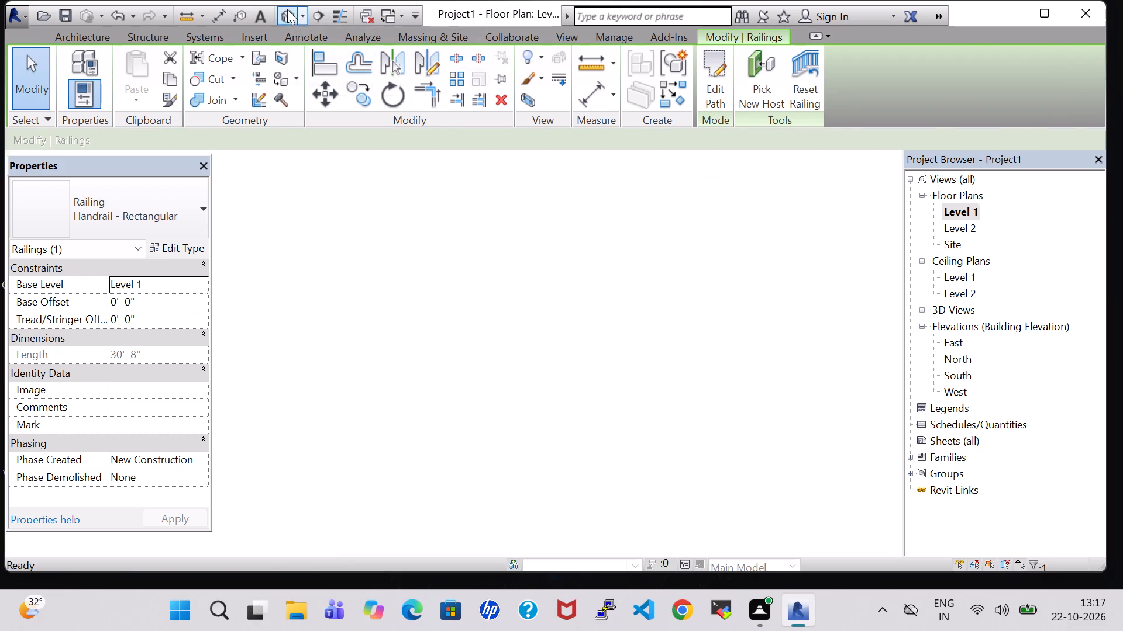
pyautogui.click(477, 329)
pyautogui.click(481, 321)
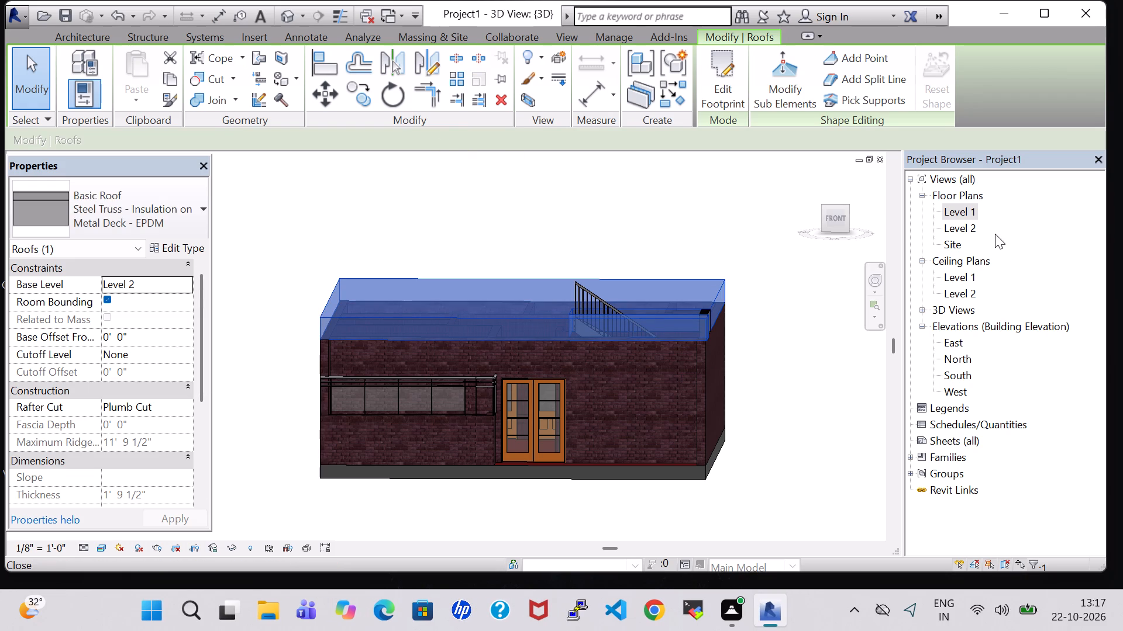
pyautogui.doubleClick(972, 212)
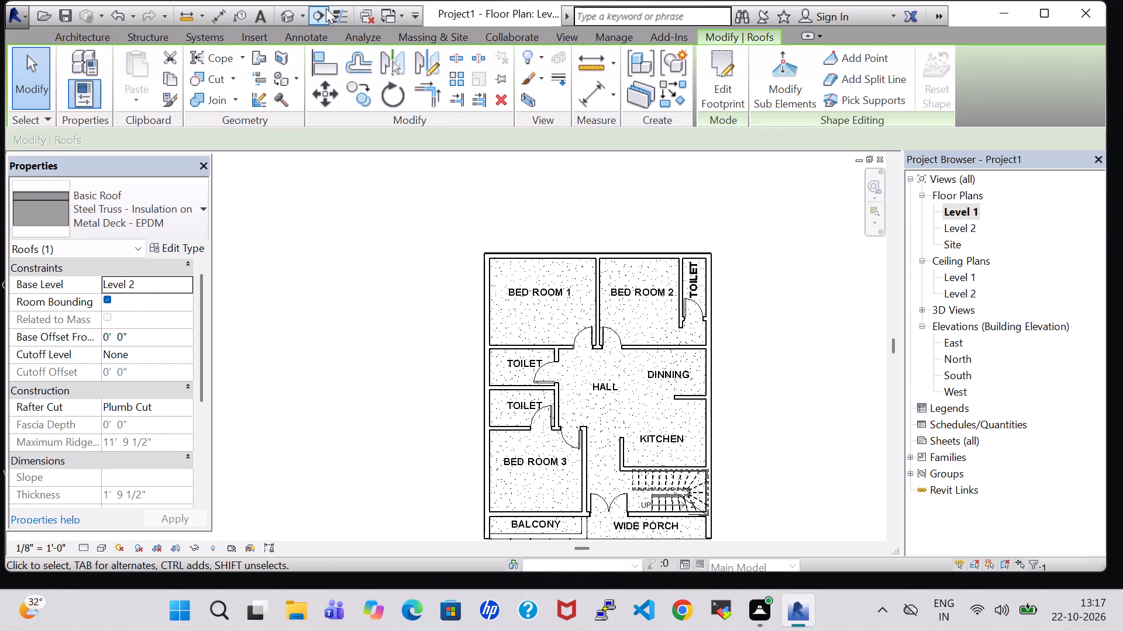
pyautogui.click(287, 15)
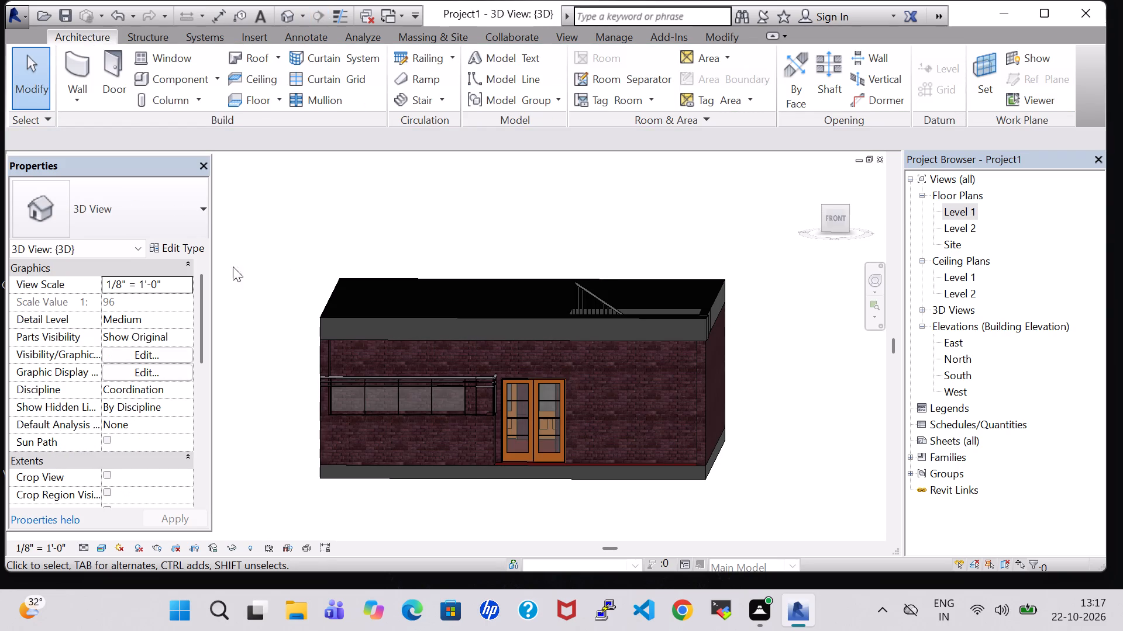
pyautogui.keyDown('shift'); pyautogui.moveTo(231, 266); pyautogui.dragTo(311, 292, button='middle'); pyautogui.keyUp('shift')
pyautogui.keyDown('shift'); pyautogui.moveTo(266, 495); pyautogui.dragTo(406, 500, button='middle'); pyautogui.keyUp('shift')
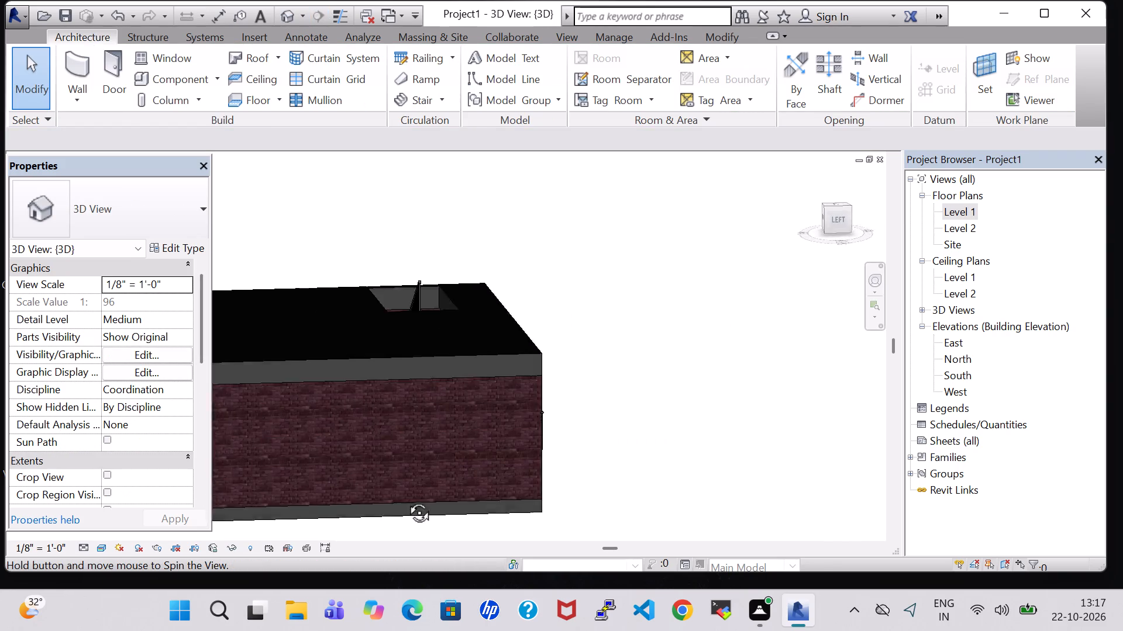
pyautogui.keyDown('shift'); pyautogui.moveTo(406, 500); pyautogui.dragTo(554, 495, button='middle'); pyautogui.keyUp('shift')
pyautogui.moveTo(504, 459); pyautogui.dragTo(549, 374, button='middle')
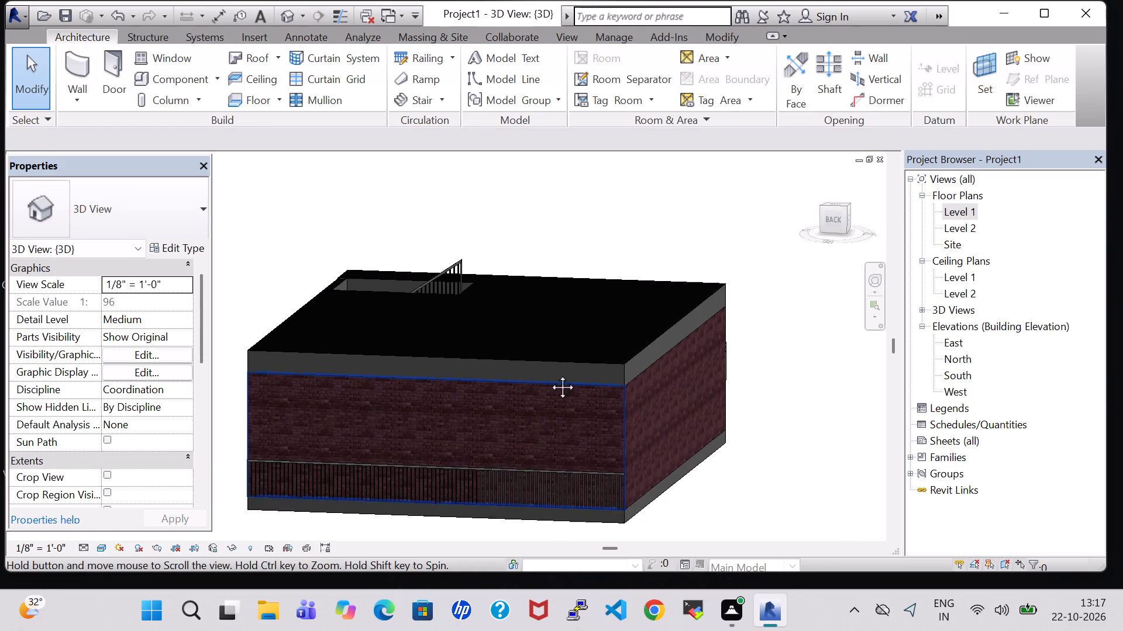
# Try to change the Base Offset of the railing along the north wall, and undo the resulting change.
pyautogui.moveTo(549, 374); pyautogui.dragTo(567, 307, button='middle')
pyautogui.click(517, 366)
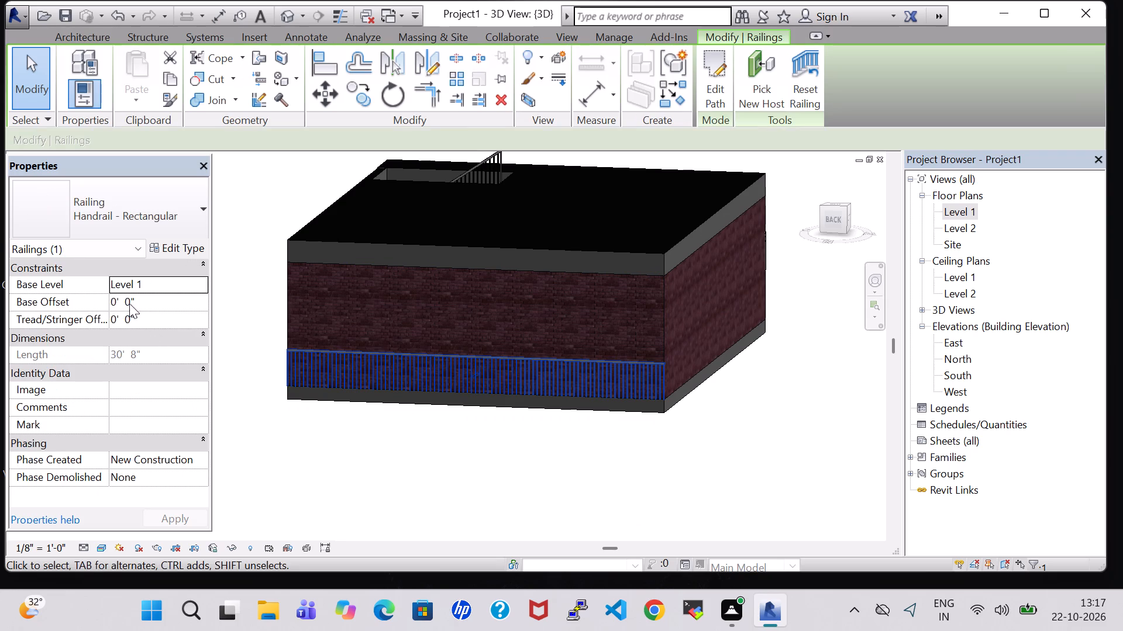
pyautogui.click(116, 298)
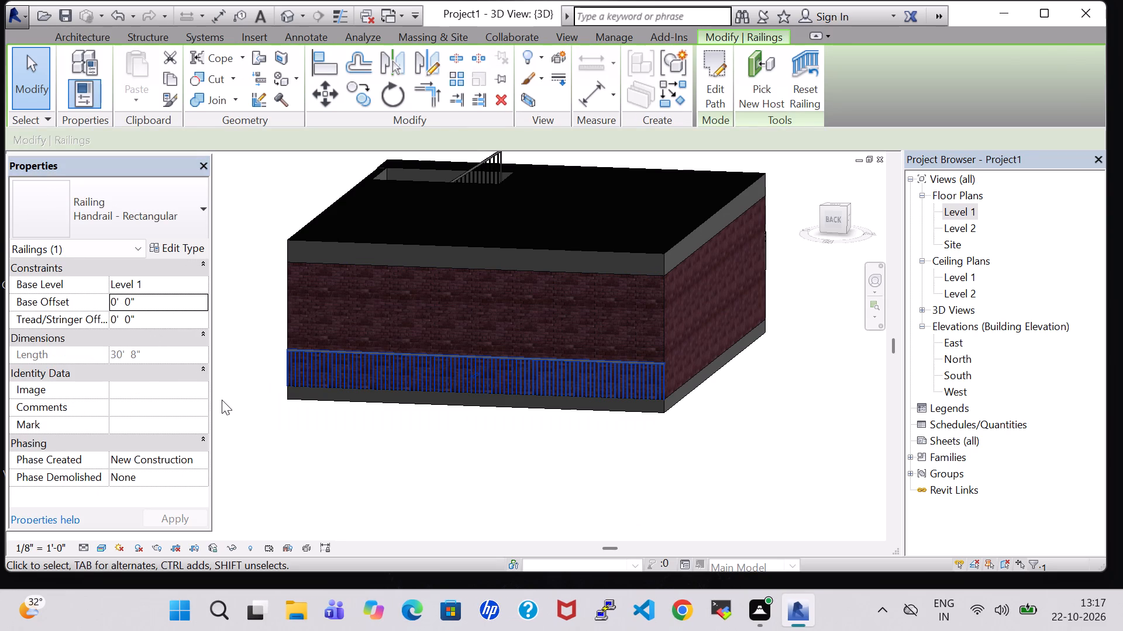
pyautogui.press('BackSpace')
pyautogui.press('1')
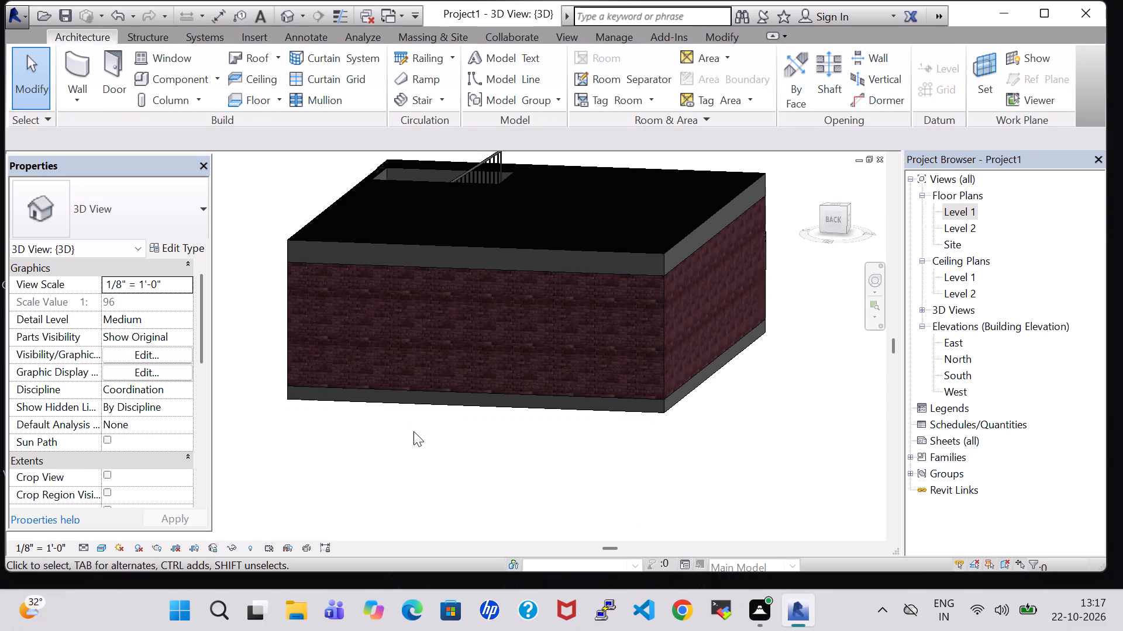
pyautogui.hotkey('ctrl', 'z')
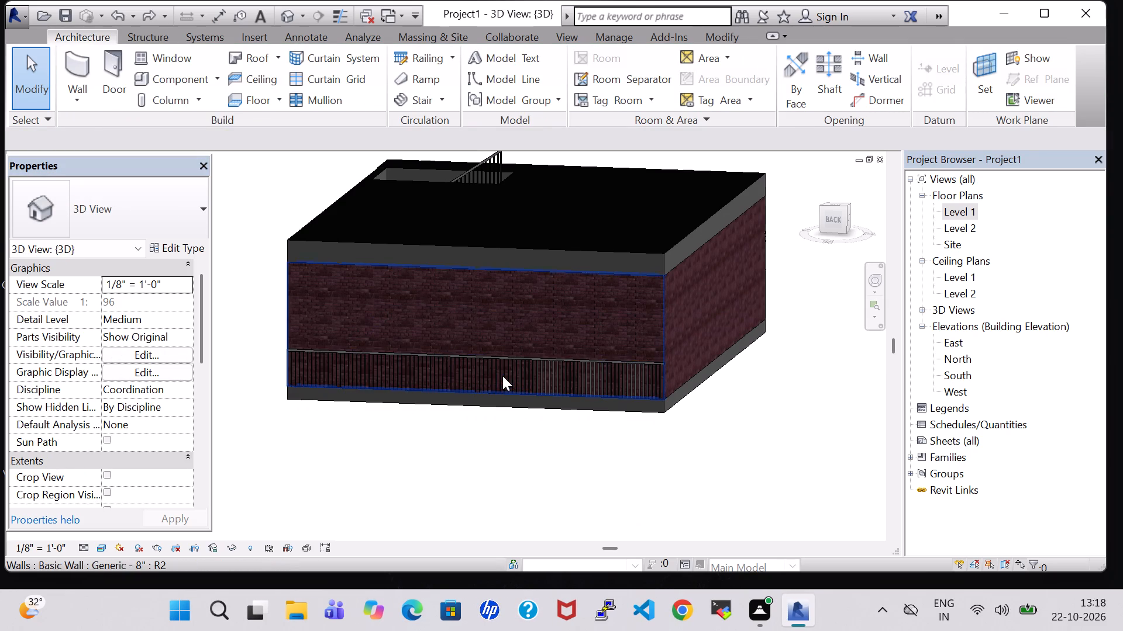
# Raise the north railing to the roof by setting its Base Offset to 11' 9".
pyautogui.click(502, 376)
pyautogui.click(482, 442)
pyautogui.click(484, 359)
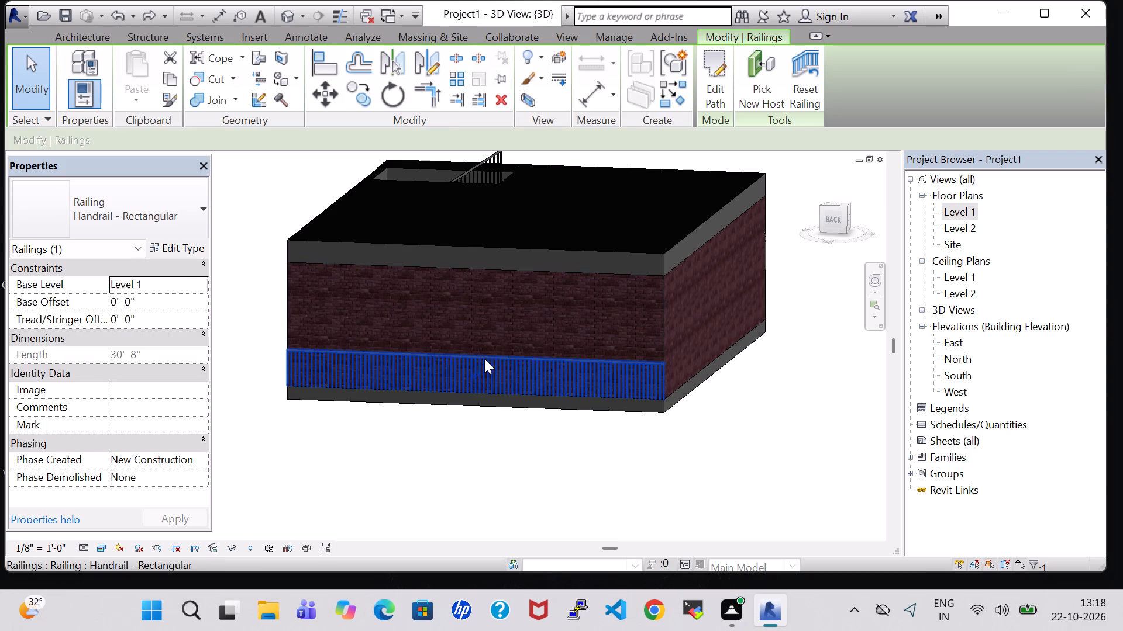
pyautogui.click(117, 303)
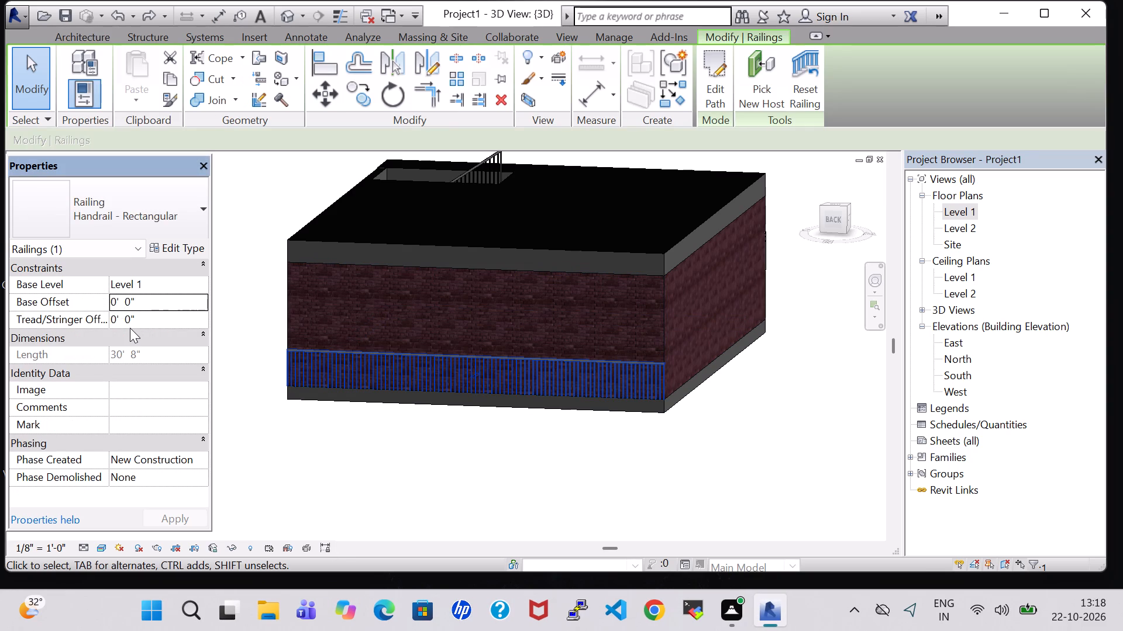
pyautogui.press('BackSpace')
pyautogui.write('11')
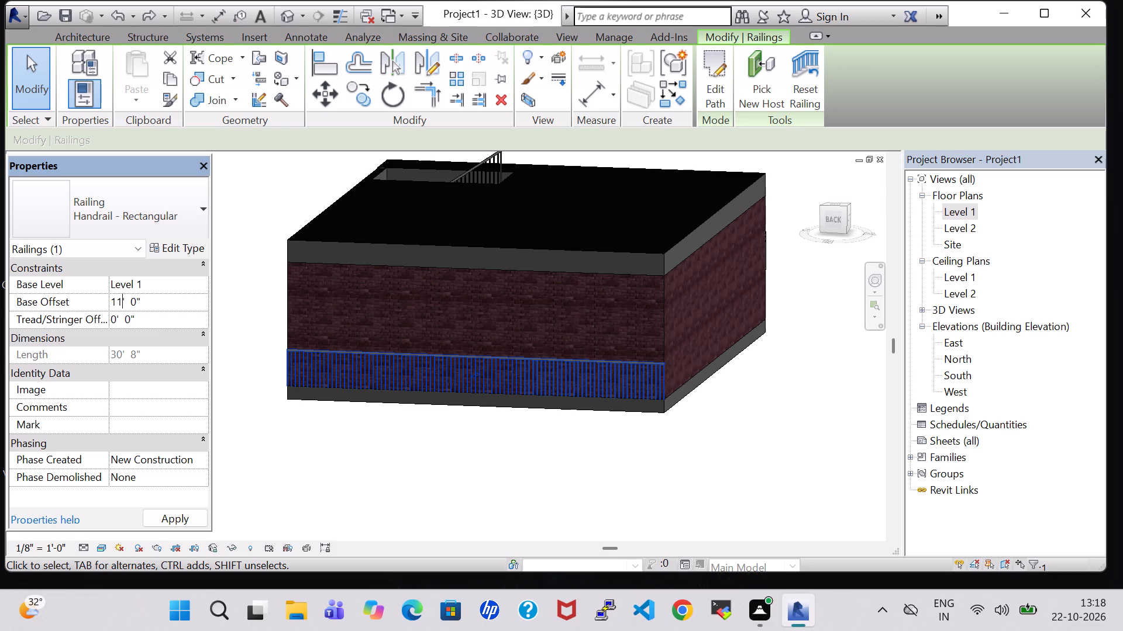
pyautogui.click(134, 302)
pyautogui.press('BackSpace')
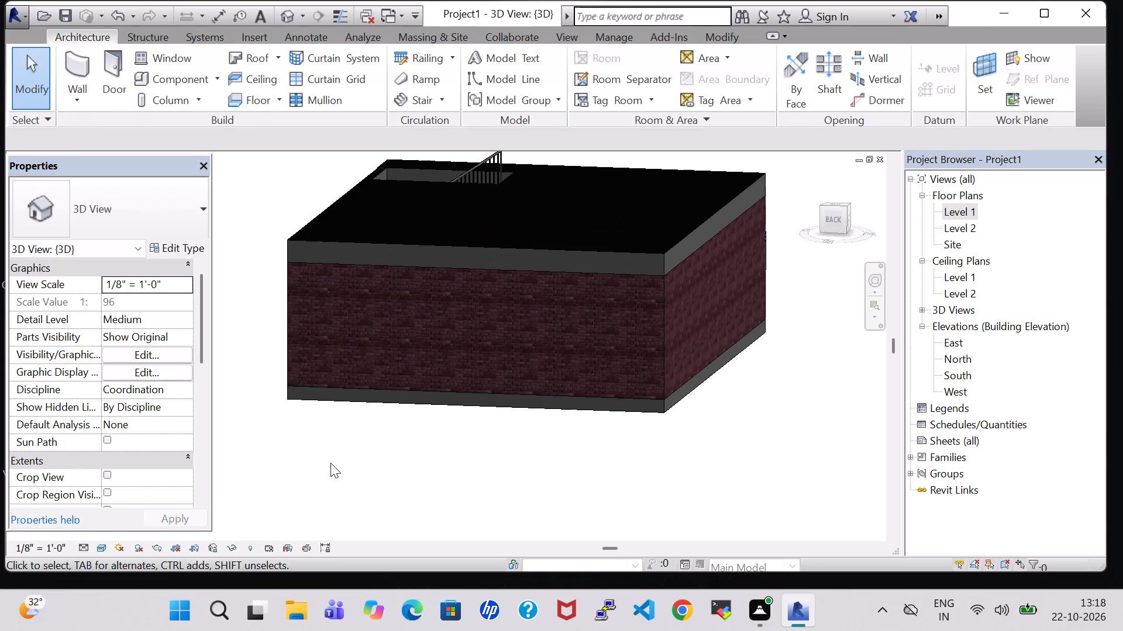
pyautogui.hotkey('ctrl', 'z')
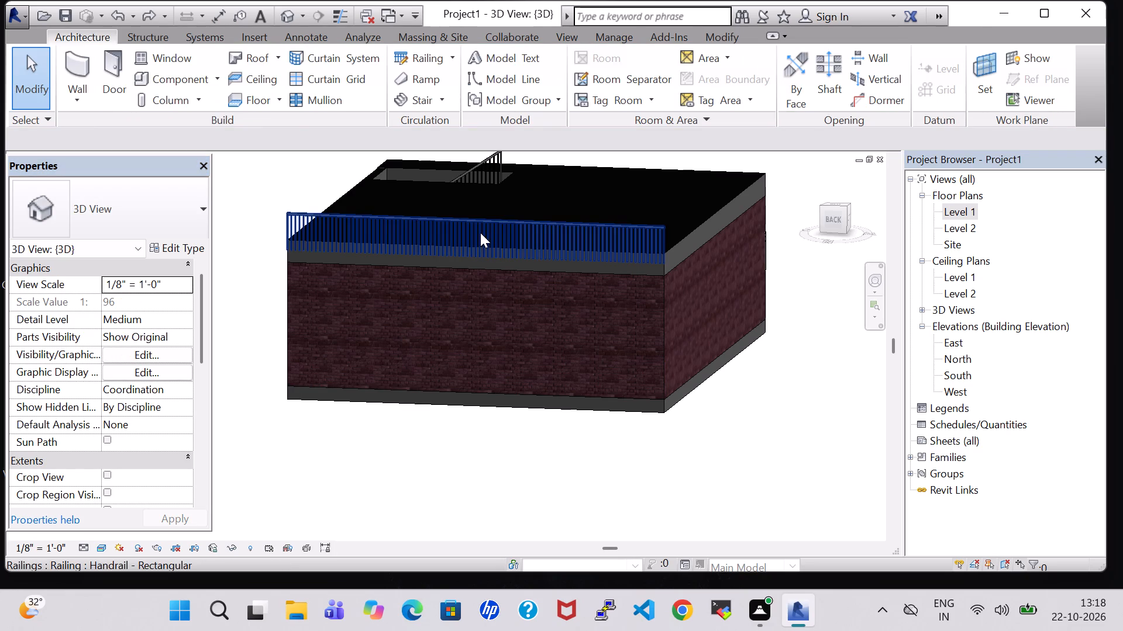
pyautogui.click(597, 228)
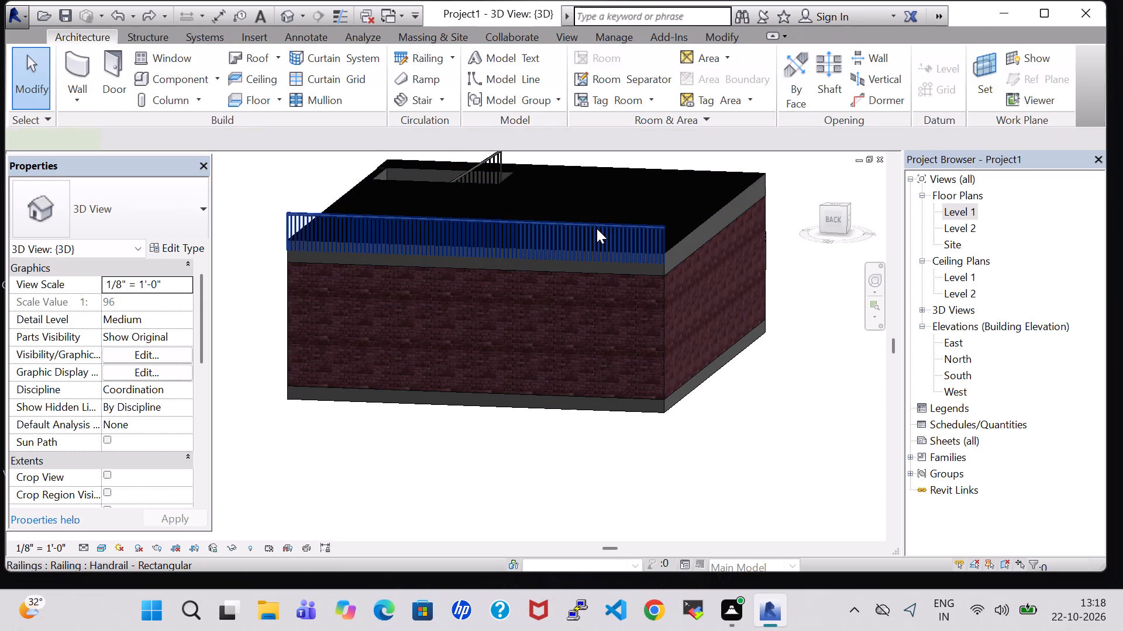
pyautogui.click(136, 299)
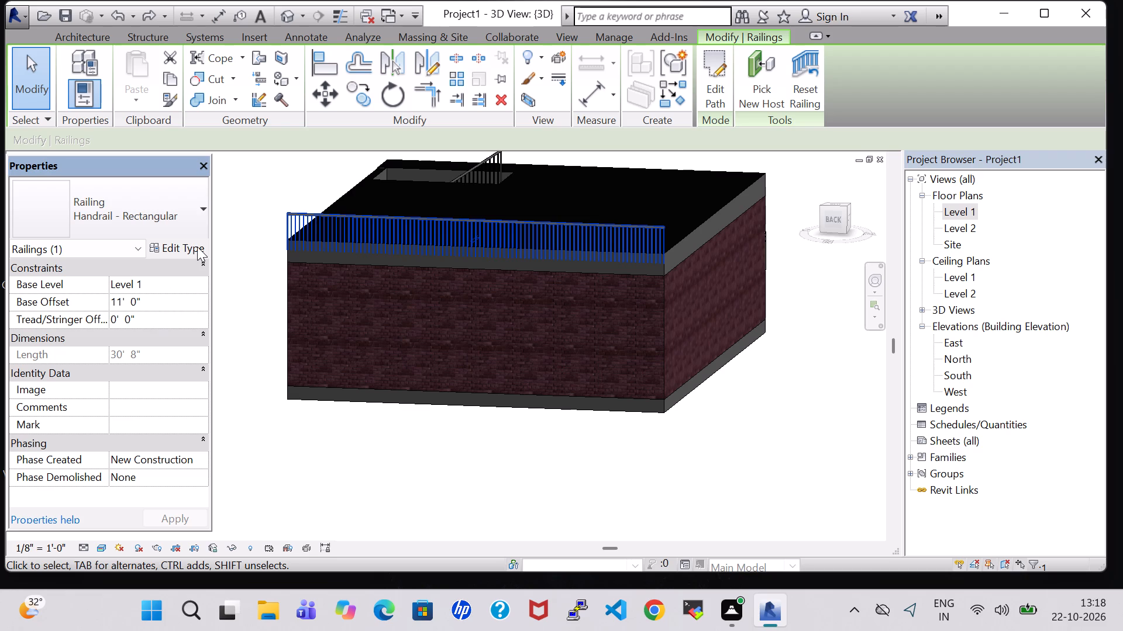
pyautogui.press('Right')
pyautogui.press('BackSpace')
pyautogui.press('9')
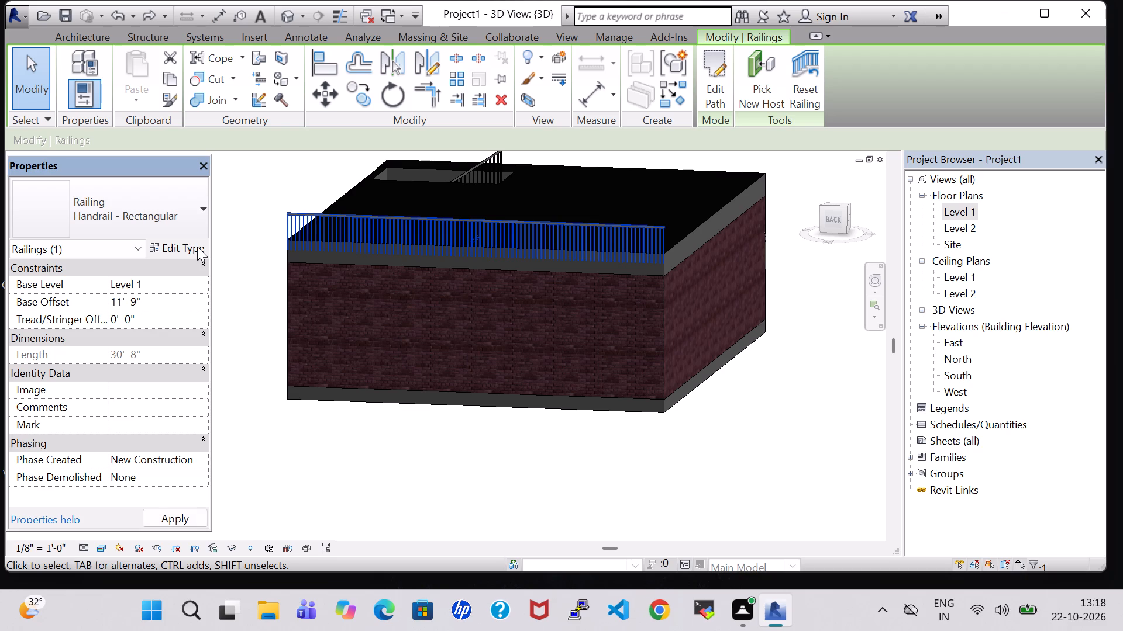
pyautogui.press('Return')
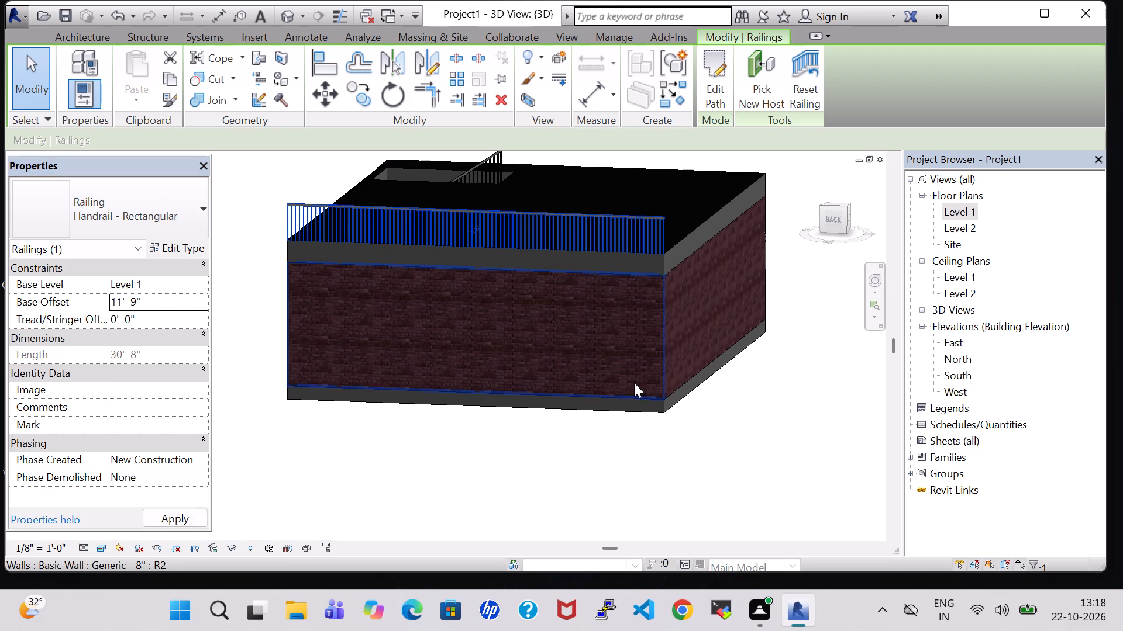
pyautogui.click(803, 446)
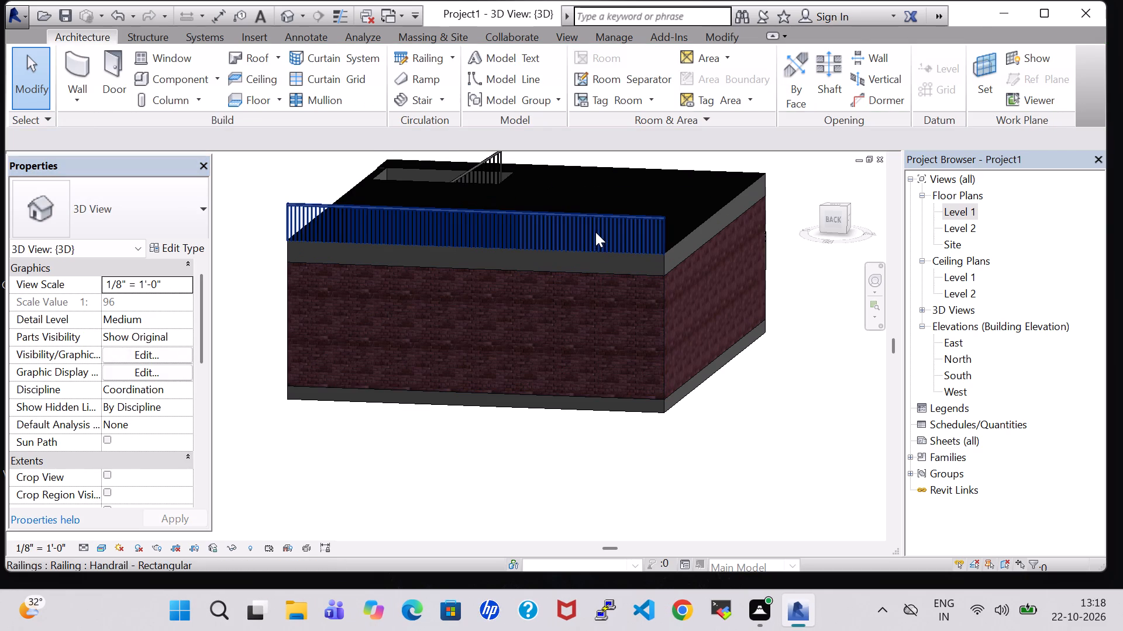
# Change the north roof railing's type to Glass Panel - Bottom Fill.
pyautogui.click(595, 232)
pyautogui.click(181, 212)
pyautogui.scroll(5, 138, 297)
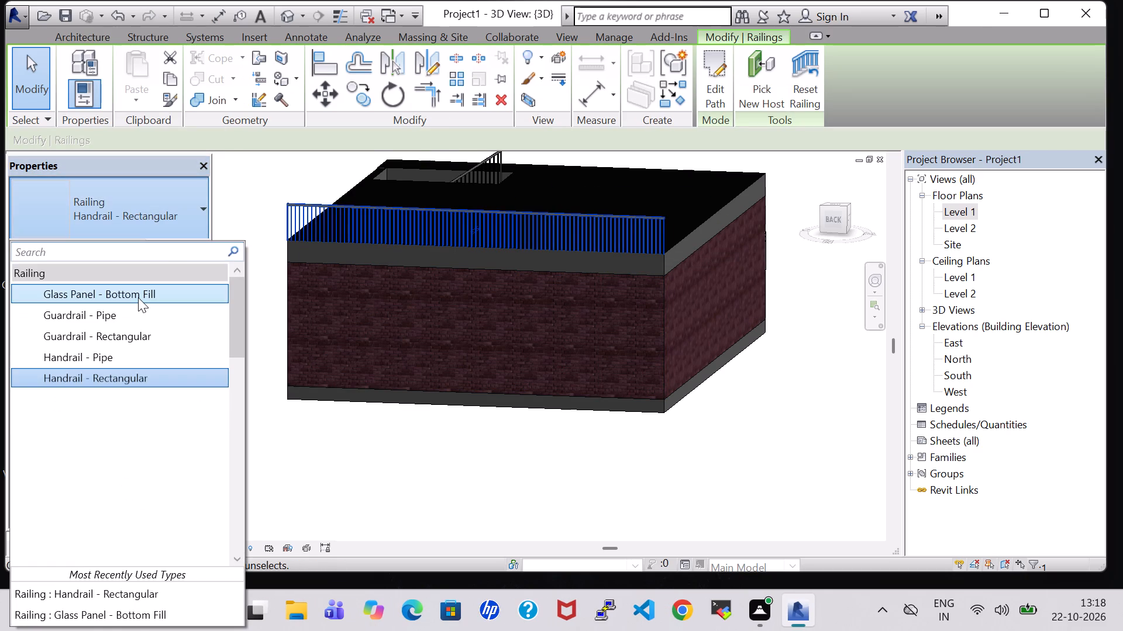
pyautogui.click(138, 297)
pyautogui.click(476, 503)
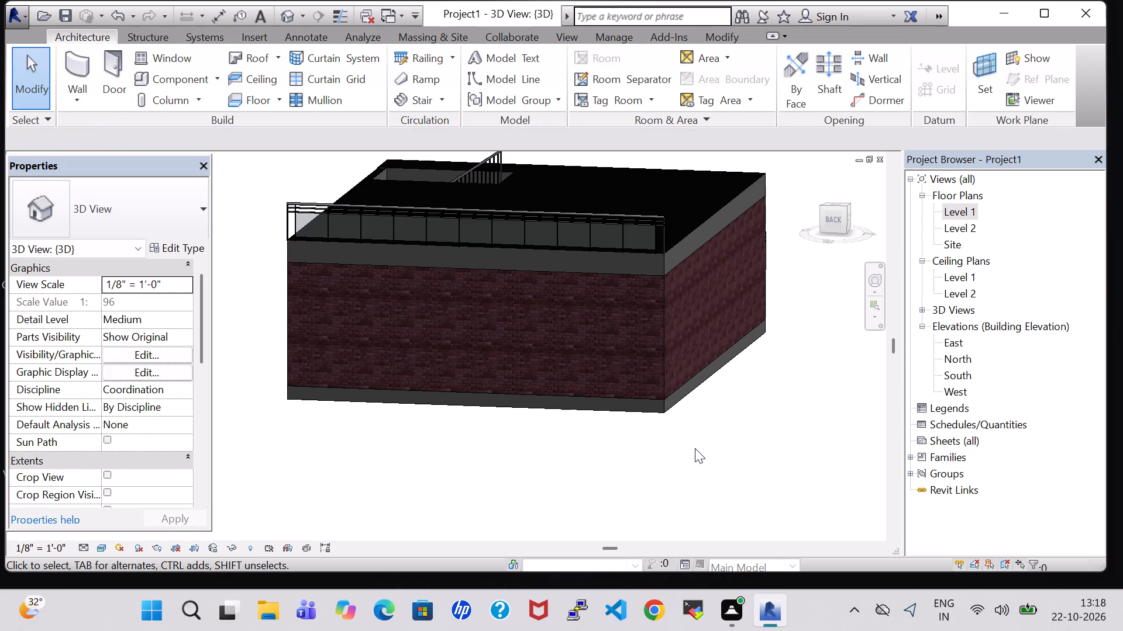
# Examine the glass-panel railing on the roof edge up close and around to the building's west side in 3D.
pyautogui.scroll(11, 522, 280)
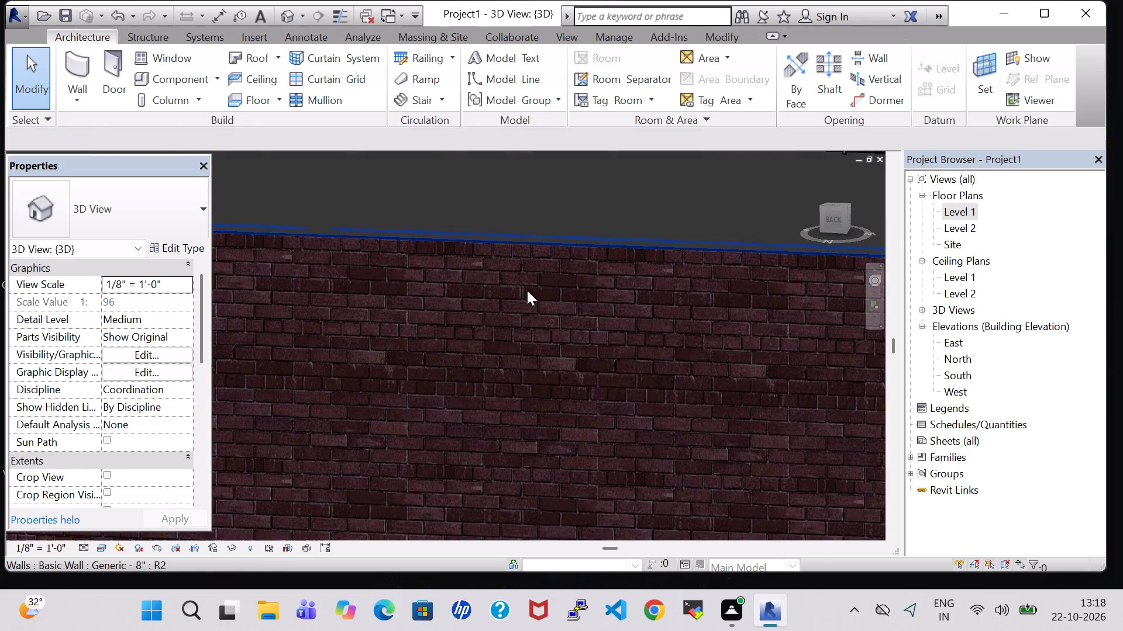
pyautogui.moveTo(707, 393); pyautogui.dragTo(399, 480, button='middle')
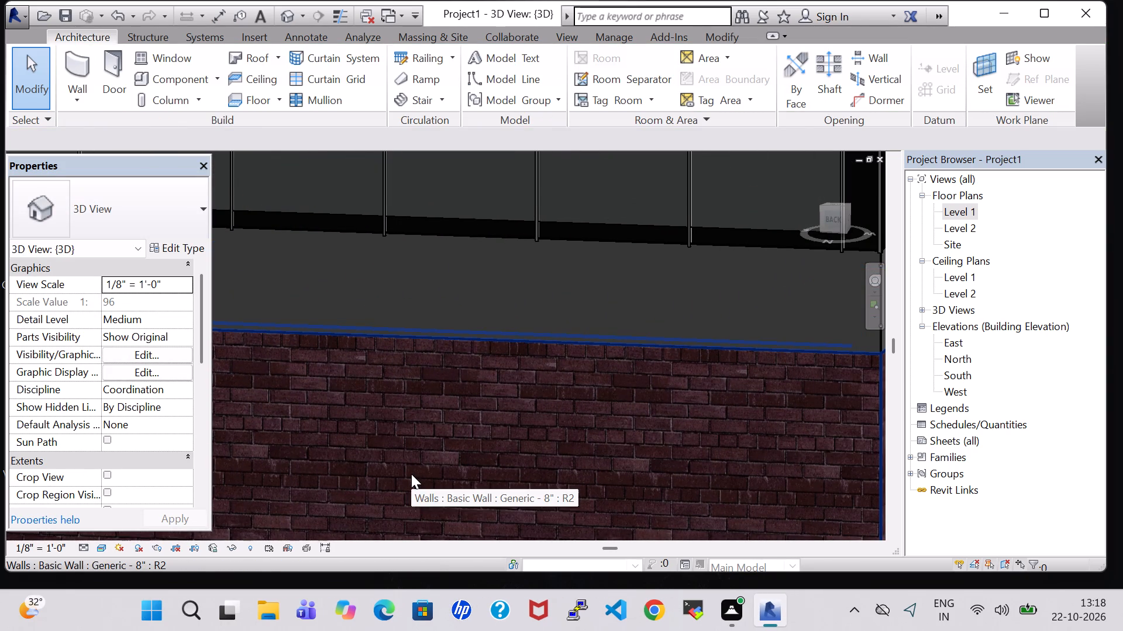
pyautogui.scroll(-4, 880, 511)
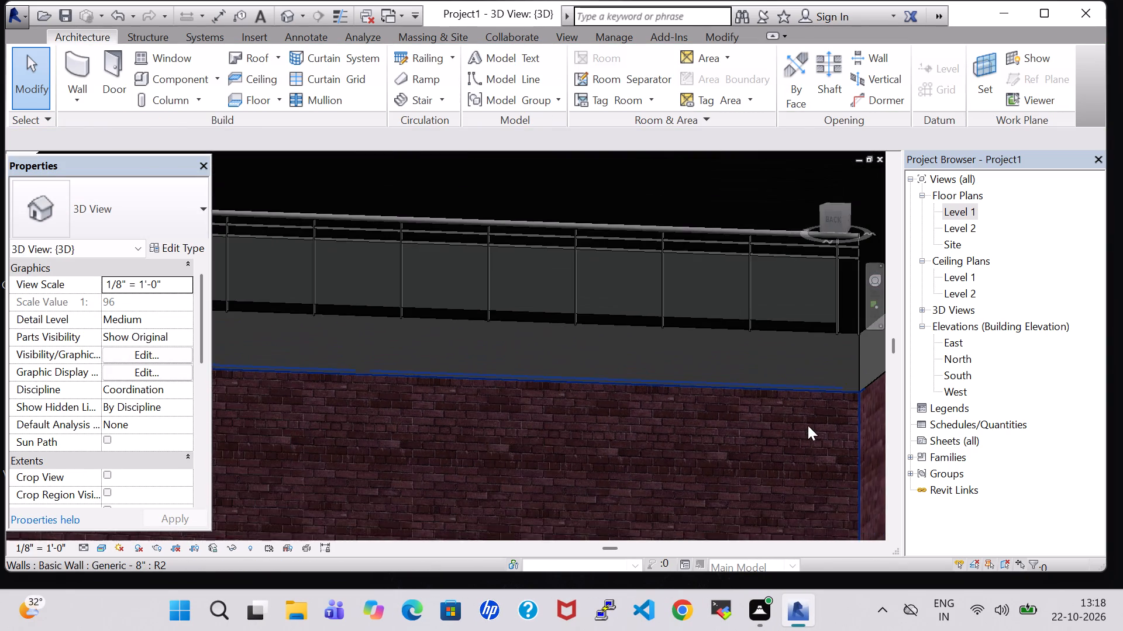
pyautogui.scroll(-5, 748, 427)
pyautogui.moveTo(705, 432); pyautogui.dragTo(600, 450, button='middle')
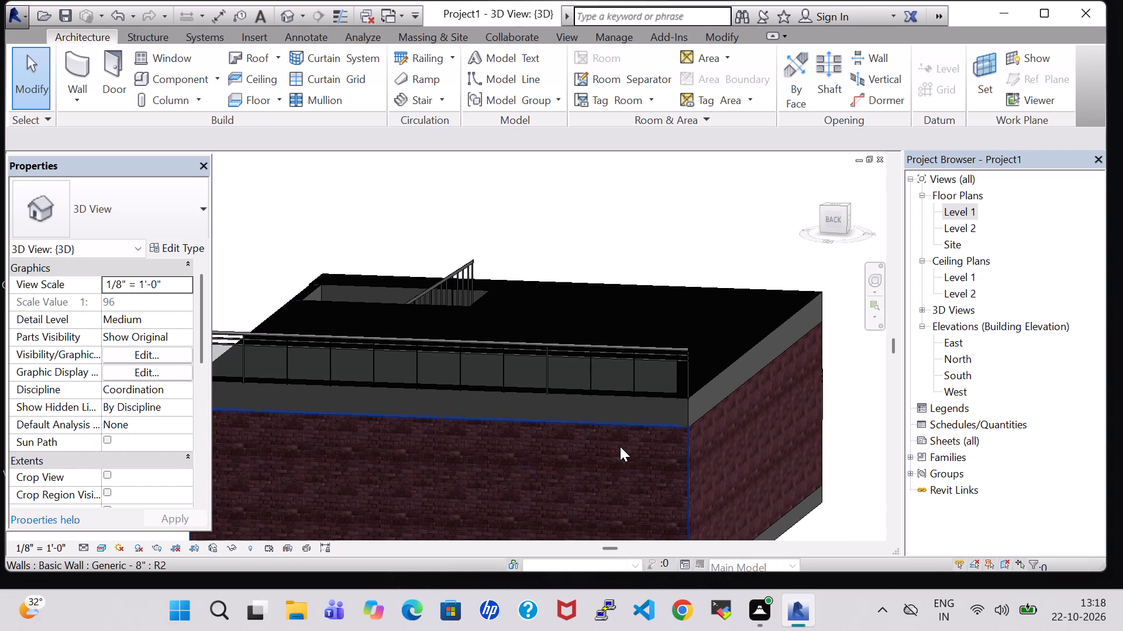
pyautogui.scroll(-10, 620, 446)
pyautogui.scroll(7, 646, 455)
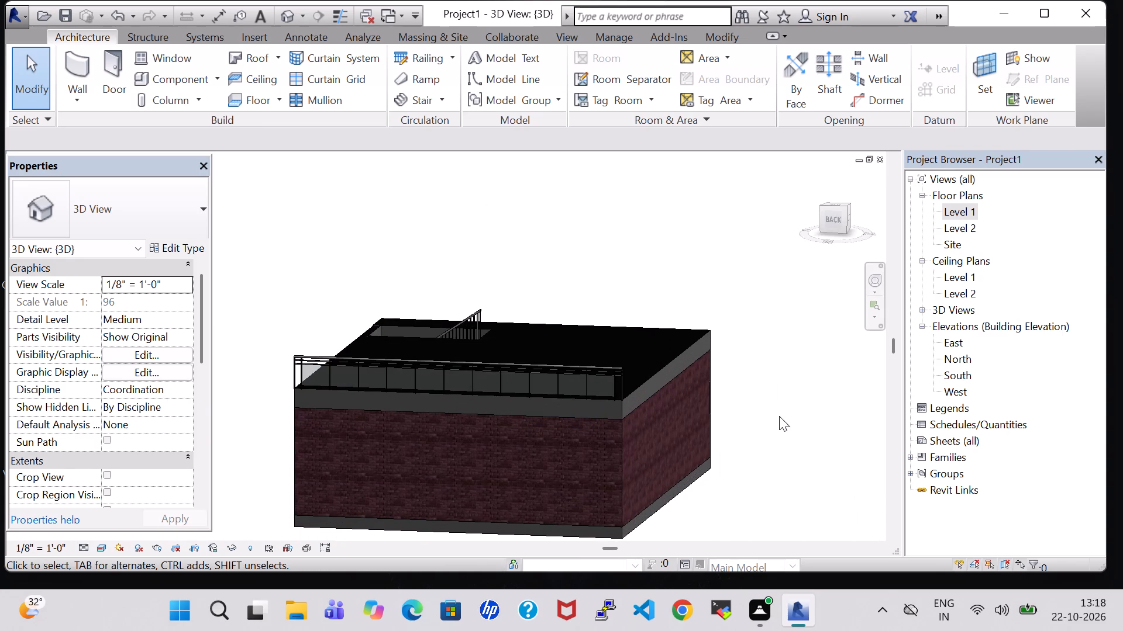
pyautogui.moveTo(779, 416); pyautogui.dragTo(773, 387, button='middle')
pyautogui.scroll(-6, 773, 383)
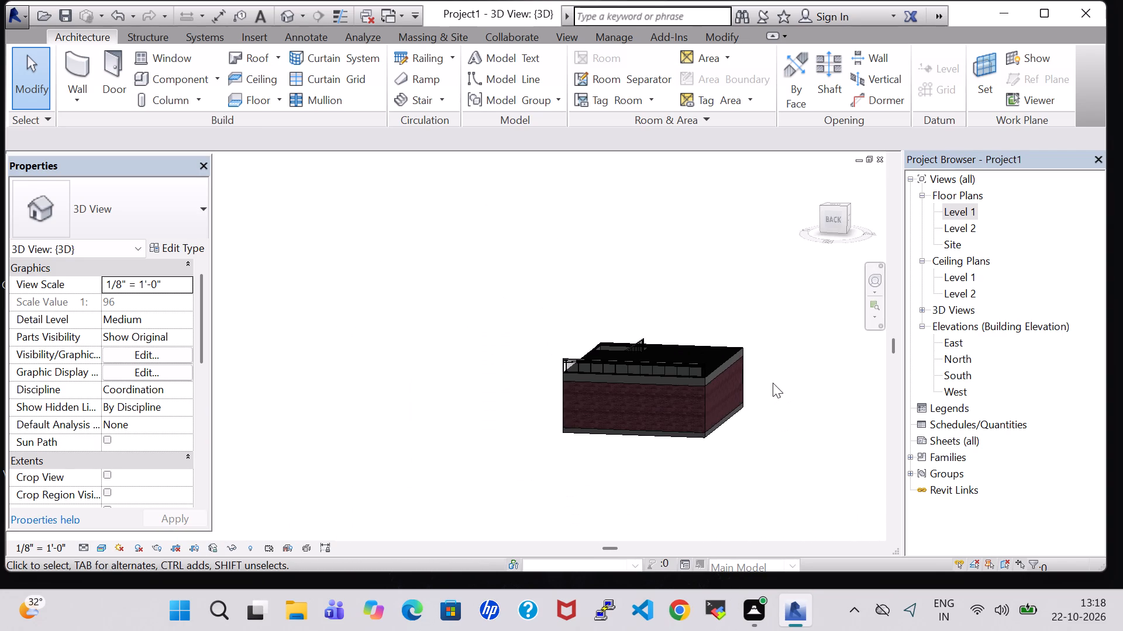
pyautogui.scroll(3, 773, 383)
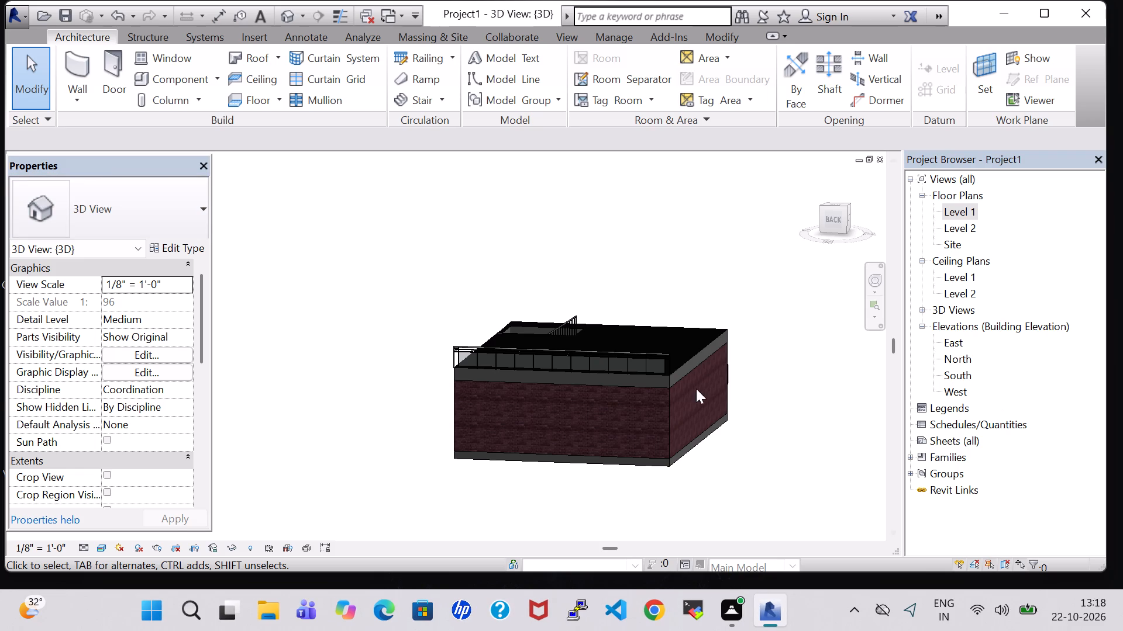
pyautogui.keyDown('shift'); pyautogui.moveTo(771, 410); pyautogui.dragTo(687, 412, button='middle'); pyautogui.keyUp('shift')
pyautogui.scroll(3, 649, 364)
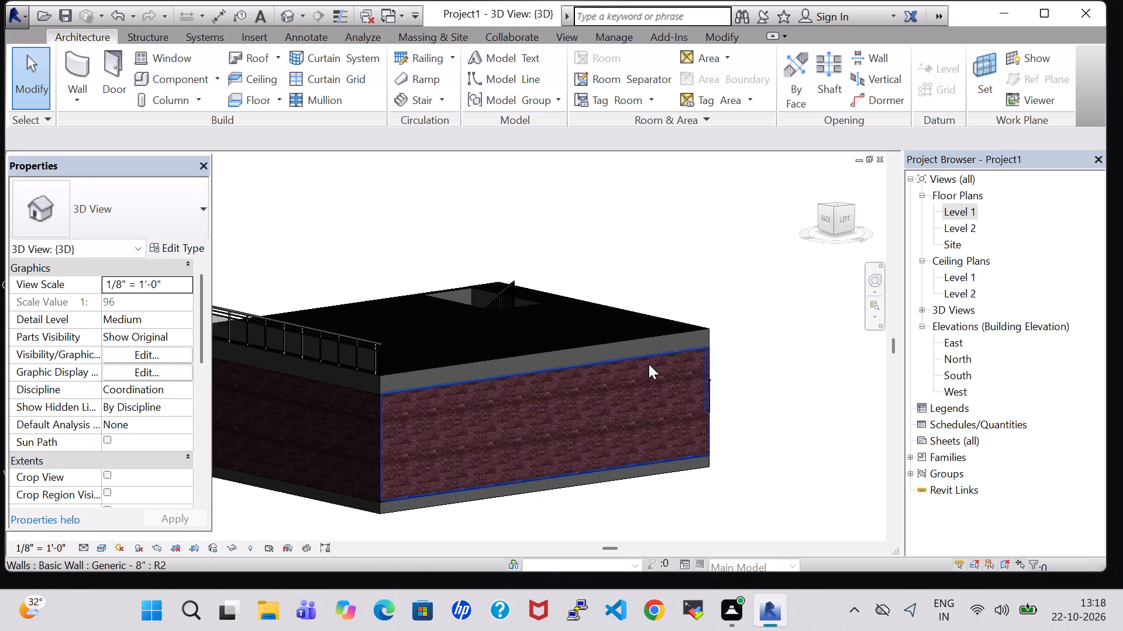
pyautogui.scroll(1, 734, 381)
pyautogui.keyDown('shift'); pyautogui.moveTo(734, 381); pyautogui.dragTo(701, 391, button='middle'); pyautogui.keyUp('shift')
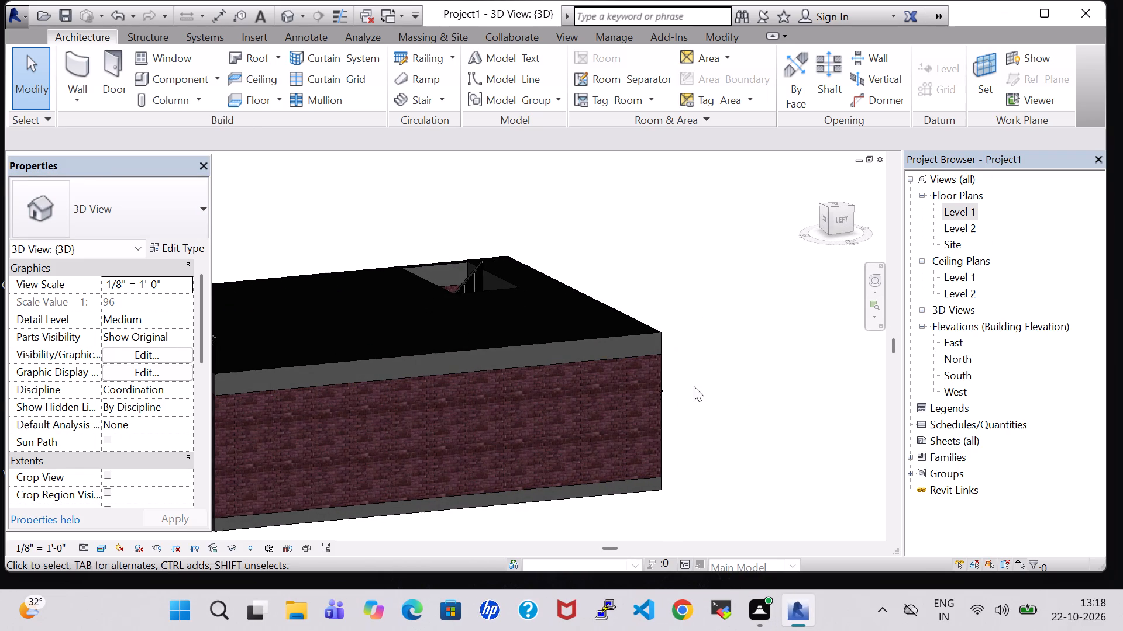
pyautogui.moveTo(711, 368); pyautogui.dragTo(811, 387, button='middle')
pyautogui.scroll(-1, 711, 368)
# Start a new Handrail - Rectangular railing sketch and try a path along the roof's west edge from the northwest corner.
pyautogui.click(416, 54)
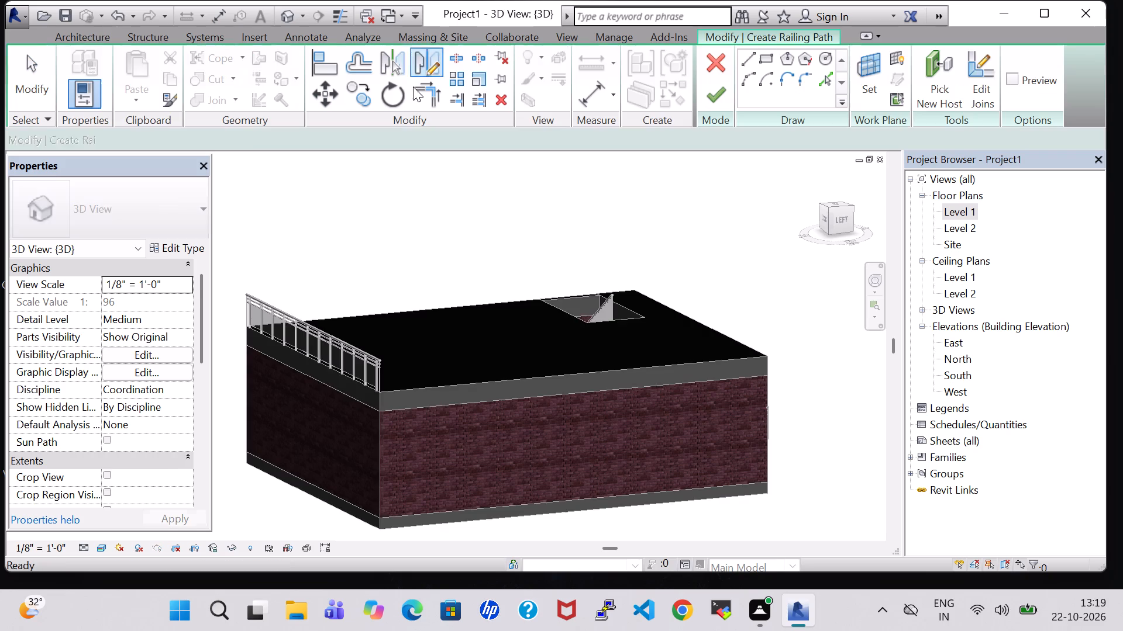
pyautogui.scroll(4, 436, 391)
pyautogui.scroll(3, 336, 392)
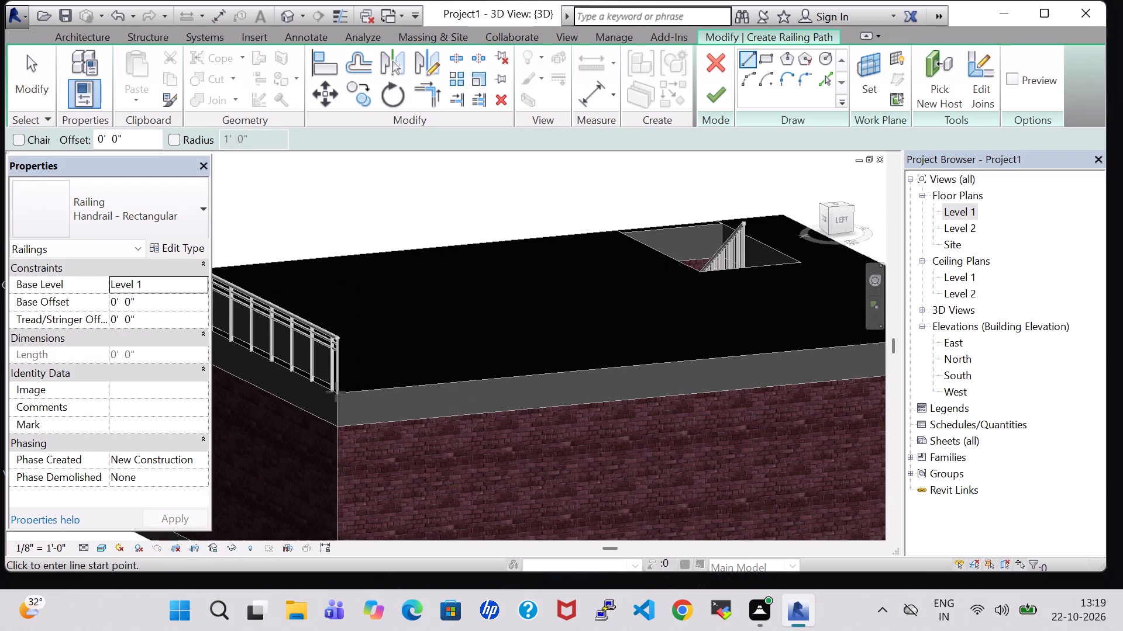
pyautogui.scroll(3, 336, 392)
pyautogui.click(342, 395)
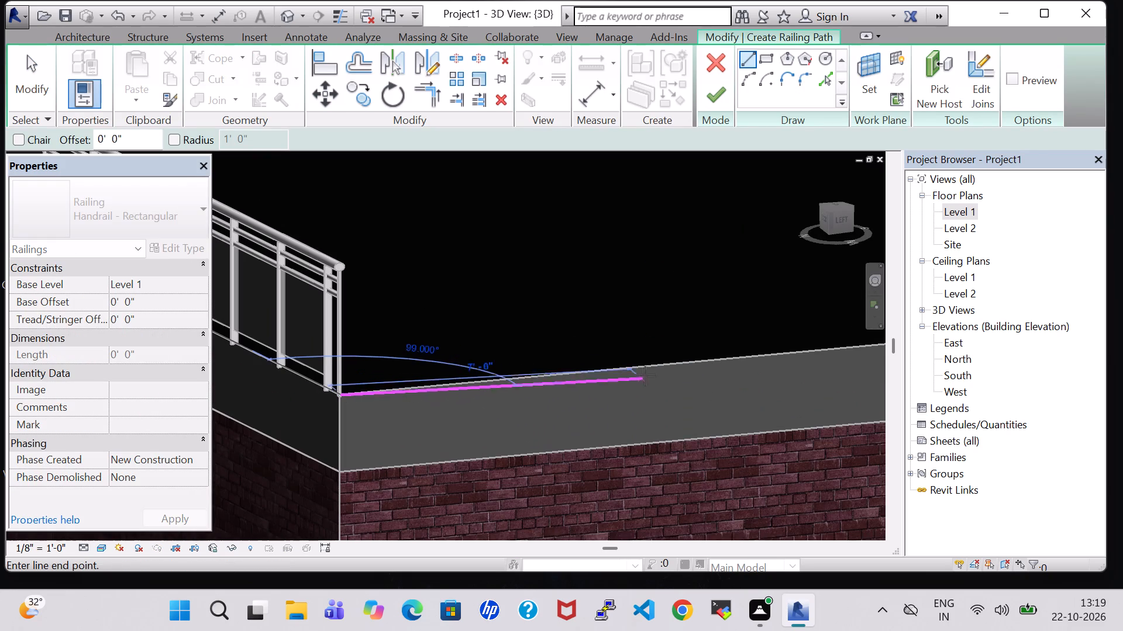
pyautogui.moveTo(652, 364); pyautogui.dragTo(521, 389, button='middle')
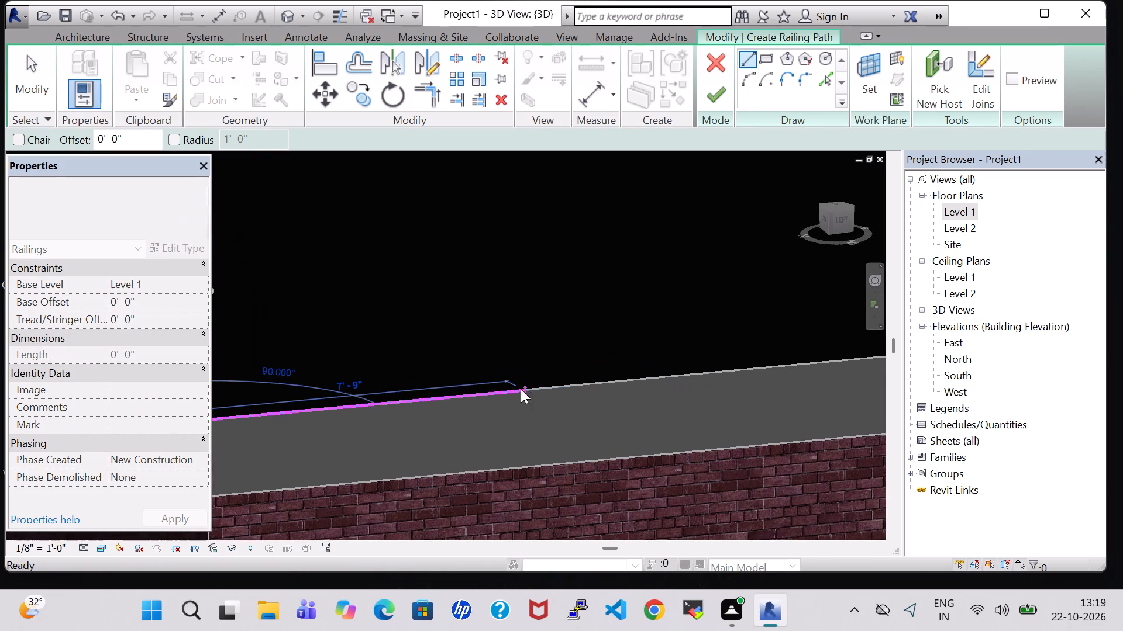
pyautogui.scroll(-1, 531, 391)
pyautogui.keyDown('shift'); pyautogui.moveTo(540, 386); pyautogui.dragTo(442, 387, button='middle'); pyautogui.keyUp('shift')
pyautogui.keyDown('shift'); pyautogui.scroll(-1, 540, 386); pyautogui.keyUp('shift')
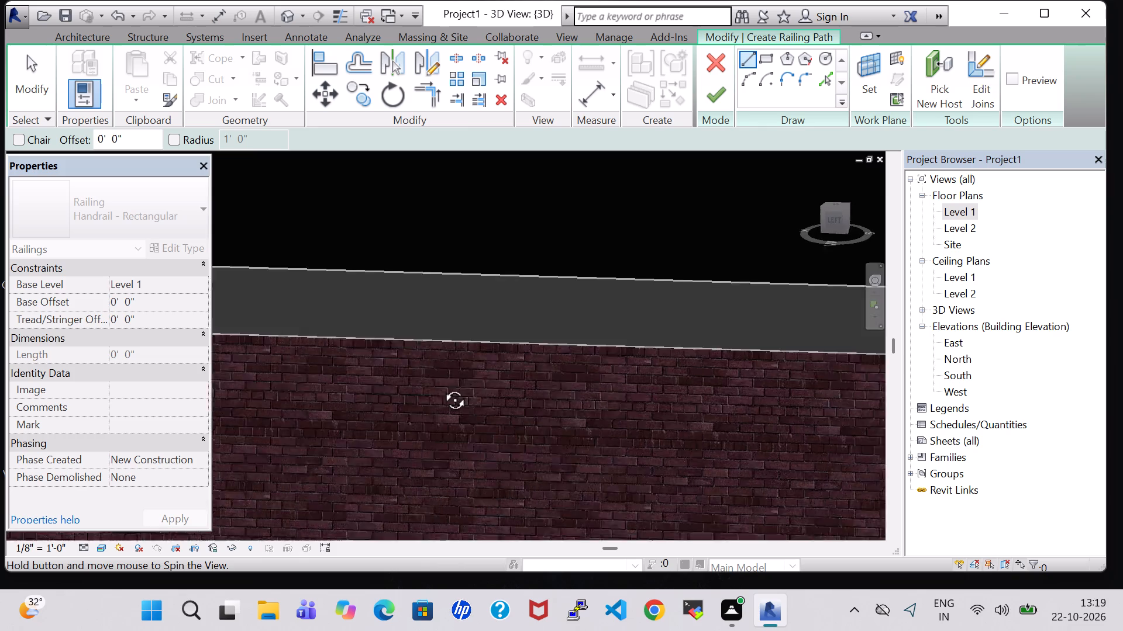
pyautogui.keyDown('shift'); pyautogui.moveTo(442, 387); pyautogui.dragTo(429, 387, button='middle'); pyautogui.keyUp('shift')
pyautogui.scroll(-2, 519, 340)
pyautogui.middleClick(423, 249)
pyautogui.scroll(-6, 423, 249)
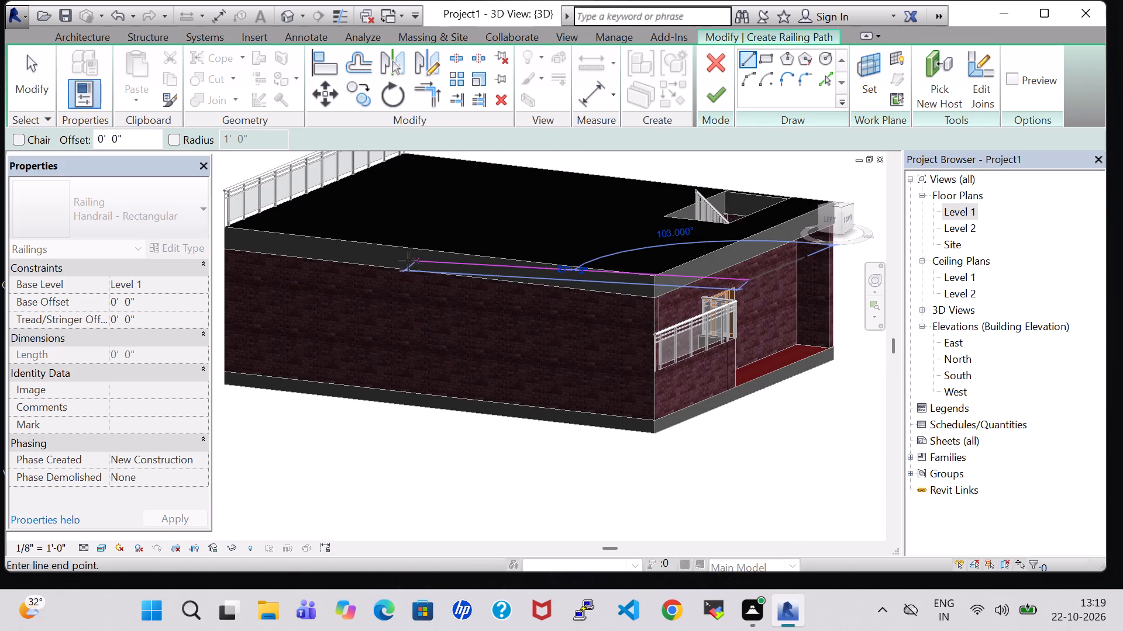
pyautogui.press('Escape')
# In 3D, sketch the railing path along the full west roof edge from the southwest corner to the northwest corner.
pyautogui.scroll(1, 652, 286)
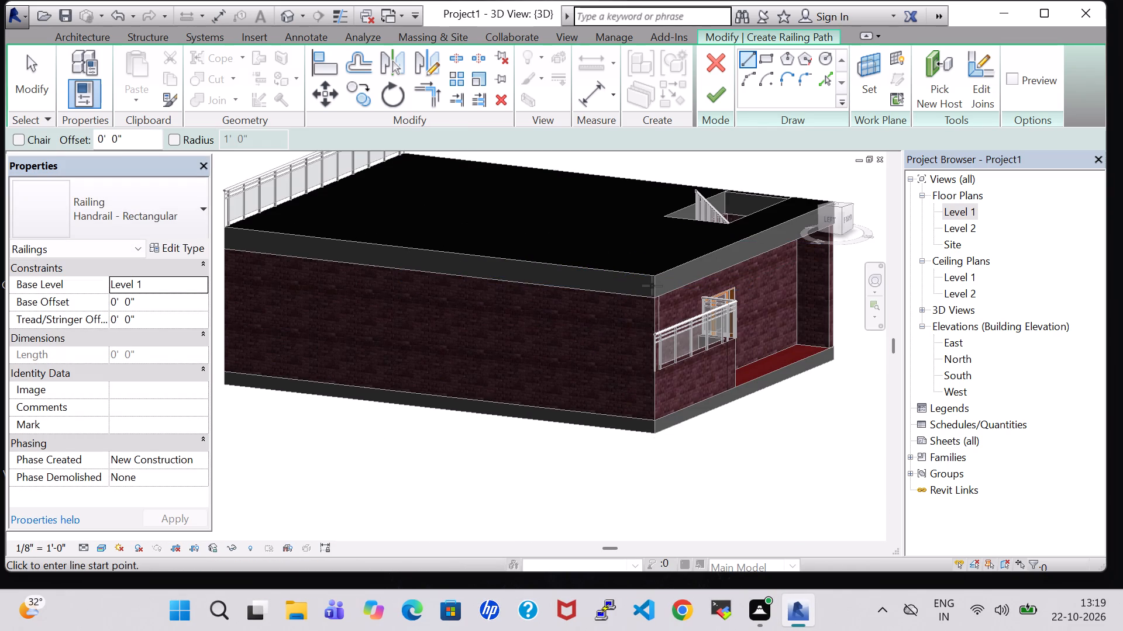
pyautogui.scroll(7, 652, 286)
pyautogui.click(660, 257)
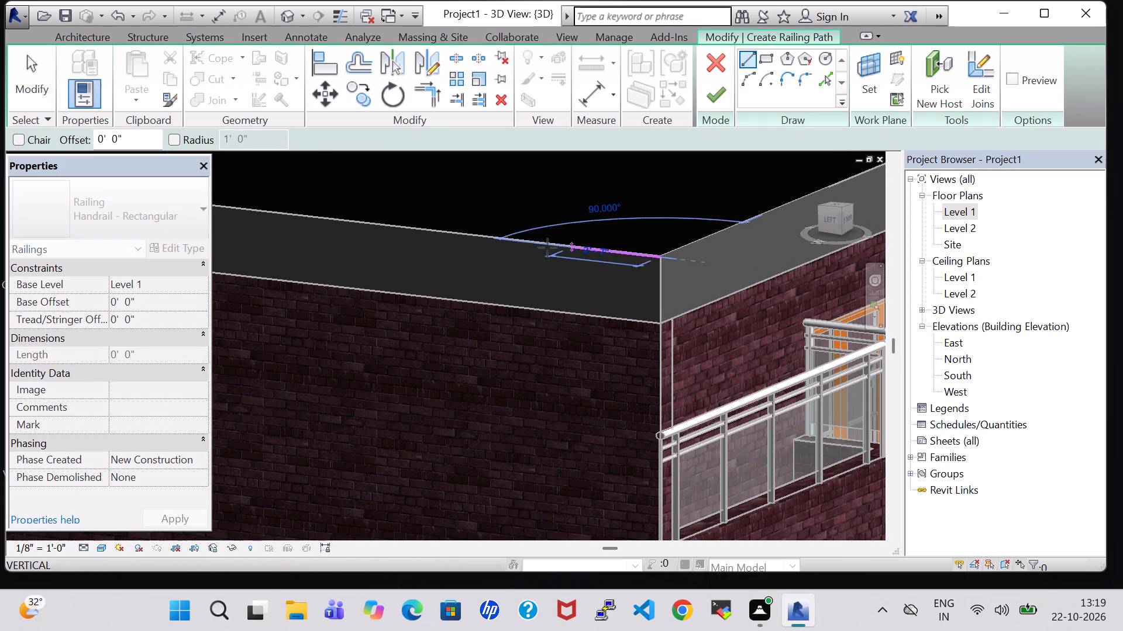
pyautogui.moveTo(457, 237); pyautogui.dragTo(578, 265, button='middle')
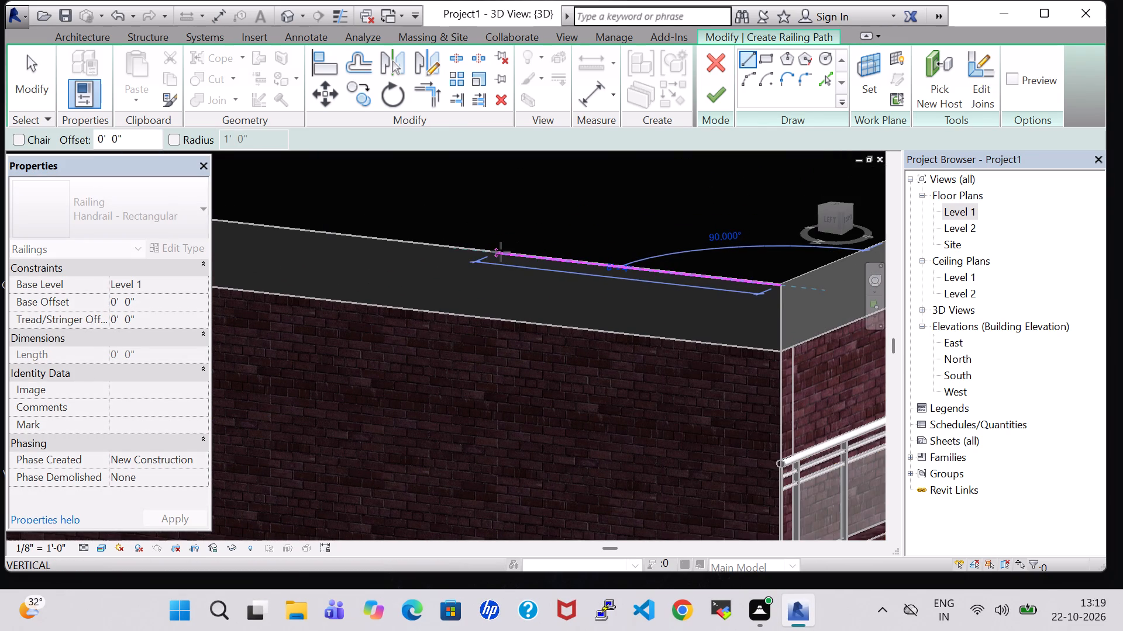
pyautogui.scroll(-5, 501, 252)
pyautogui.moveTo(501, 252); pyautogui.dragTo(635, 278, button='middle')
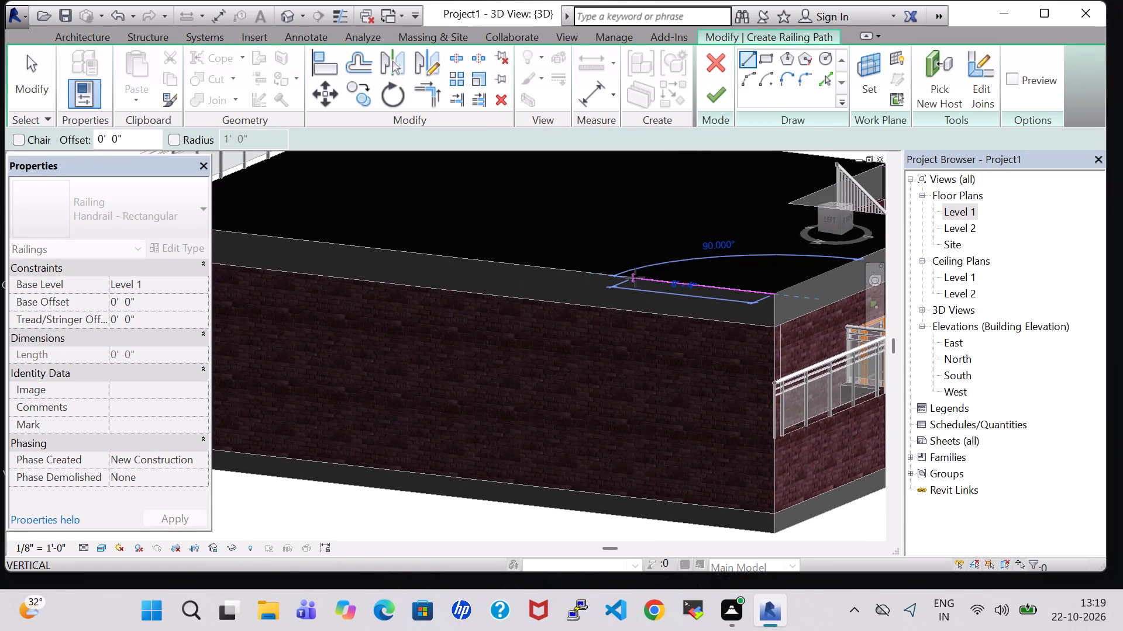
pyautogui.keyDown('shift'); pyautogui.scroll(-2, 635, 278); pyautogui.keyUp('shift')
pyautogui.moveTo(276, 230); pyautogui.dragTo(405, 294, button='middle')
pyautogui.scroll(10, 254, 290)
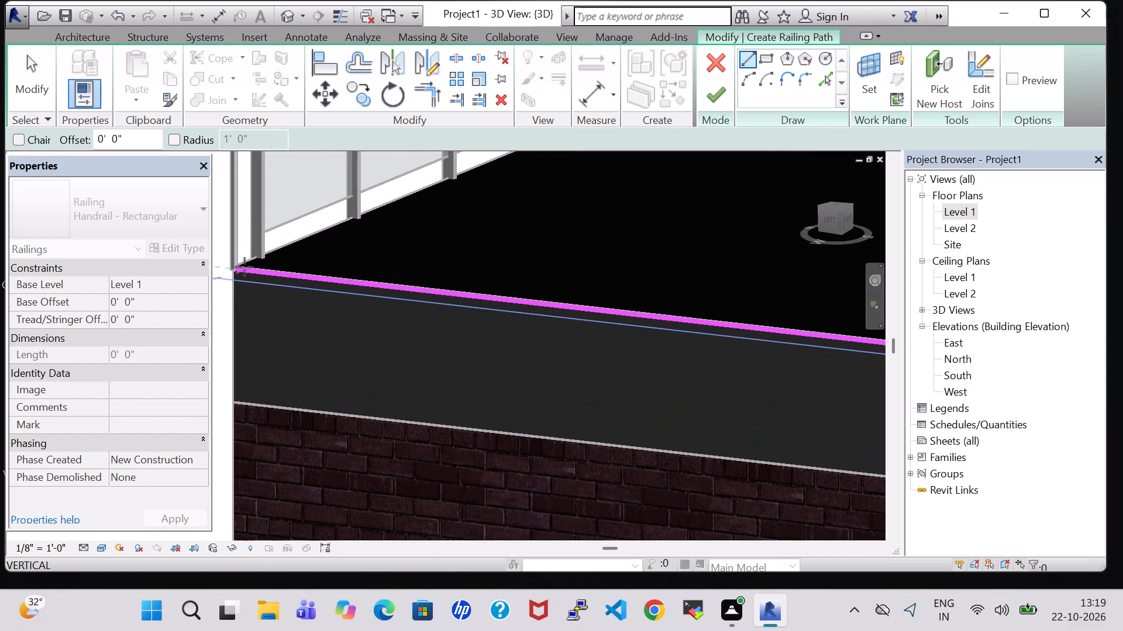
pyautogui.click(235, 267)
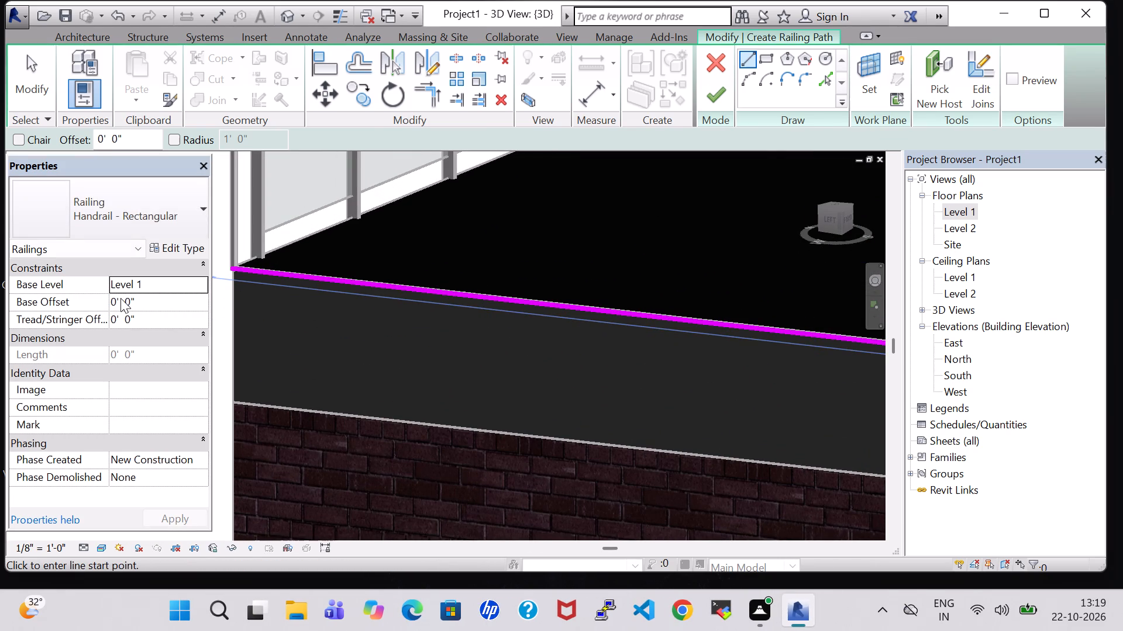
# Set the new railing's Base Offset to 11' 9" and finish the railing sketch.
pyautogui.click(117, 303)
pyautogui.press('BackSpace')
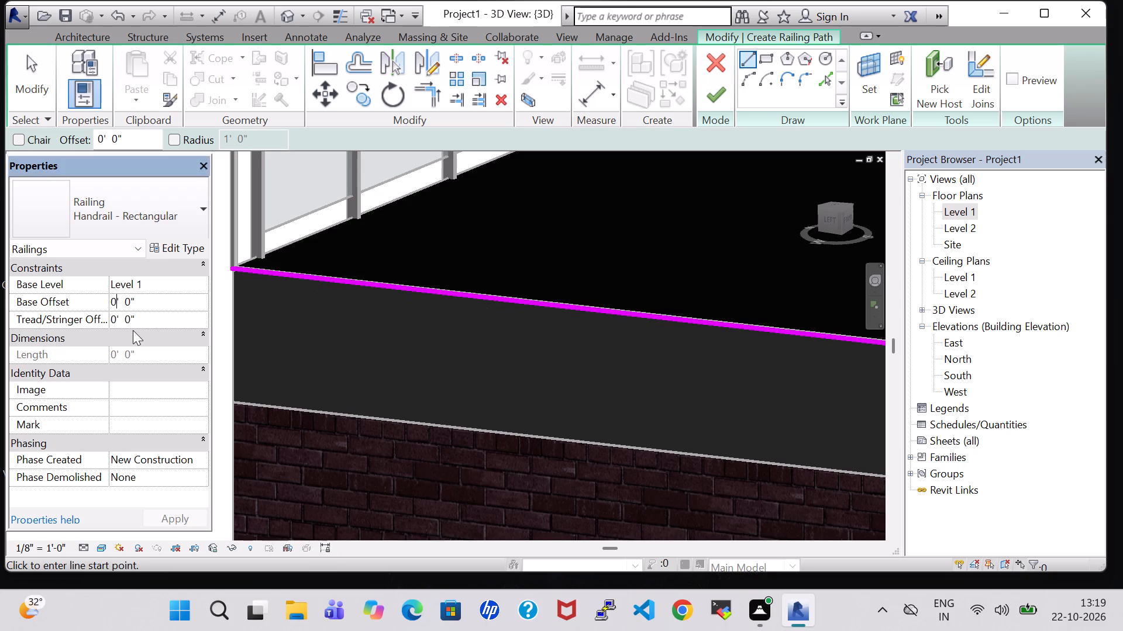
pyautogui.write('11')
pyautogui.click(136, 301)
pyautogui.press('BackSpace')
pyautogui.press('9')
pyautogui.press('Return')
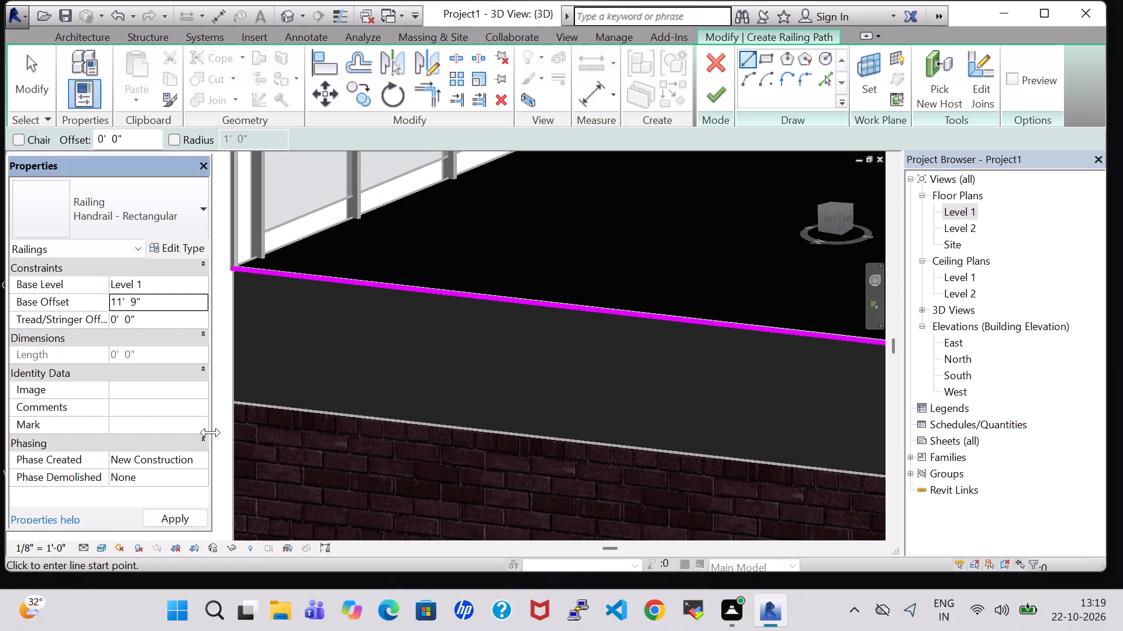
pyautogui.click(716, 101)
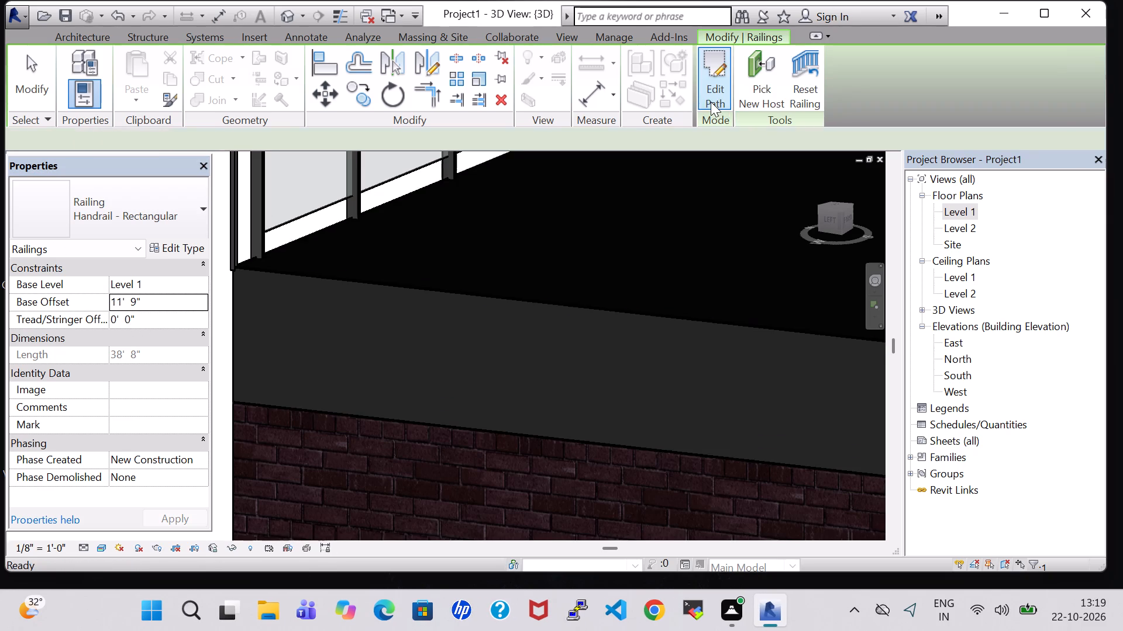
# Examine the new railing's position relative to the roof in 3D and in the Level 1 plan.
pyautogui.scroll(-13, 533, 313)
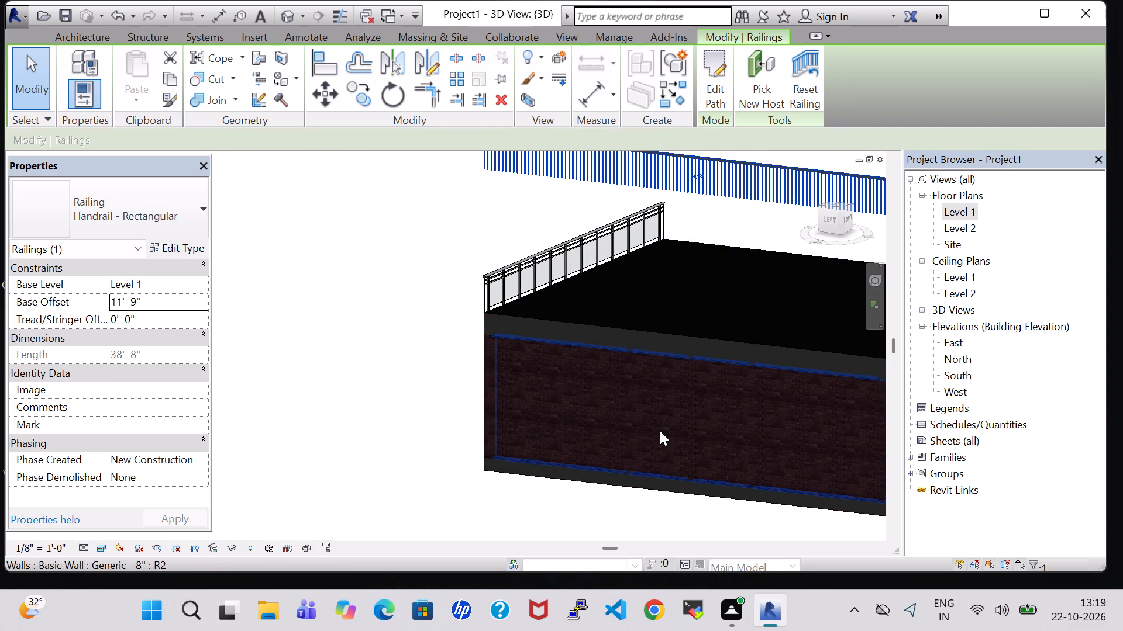
pyautogui.click(725, 169)
pyautogui.scroll(-3, 438, 220)
pyautogui.click(286, 13)
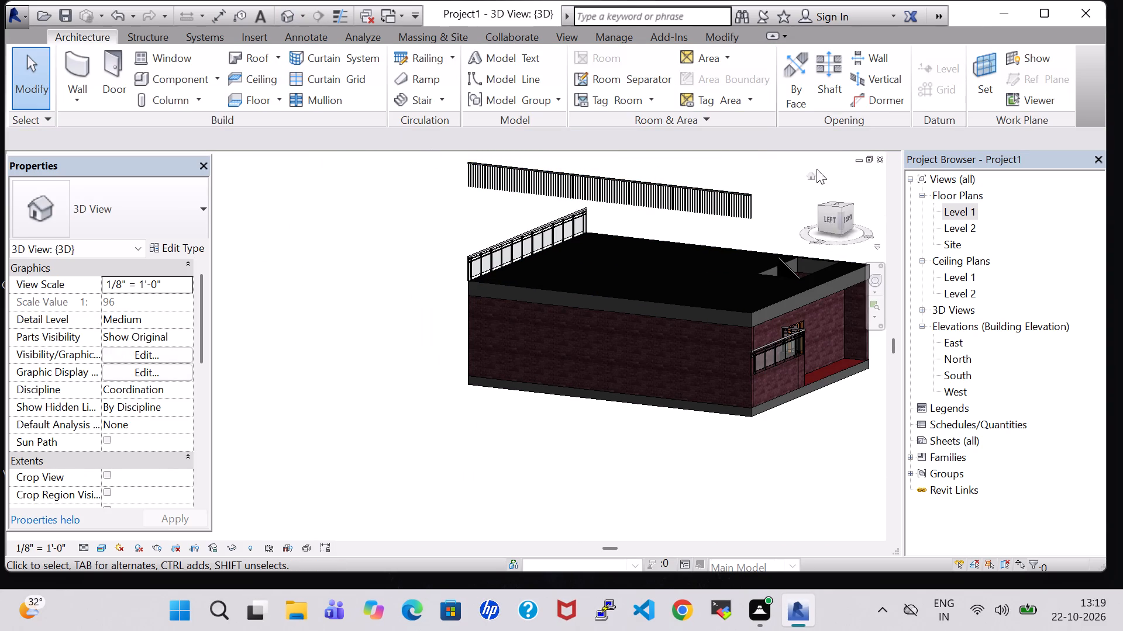
pyautogui.doubleClick(969, 213)
pyautogui.scroll(-3, 765, 271)
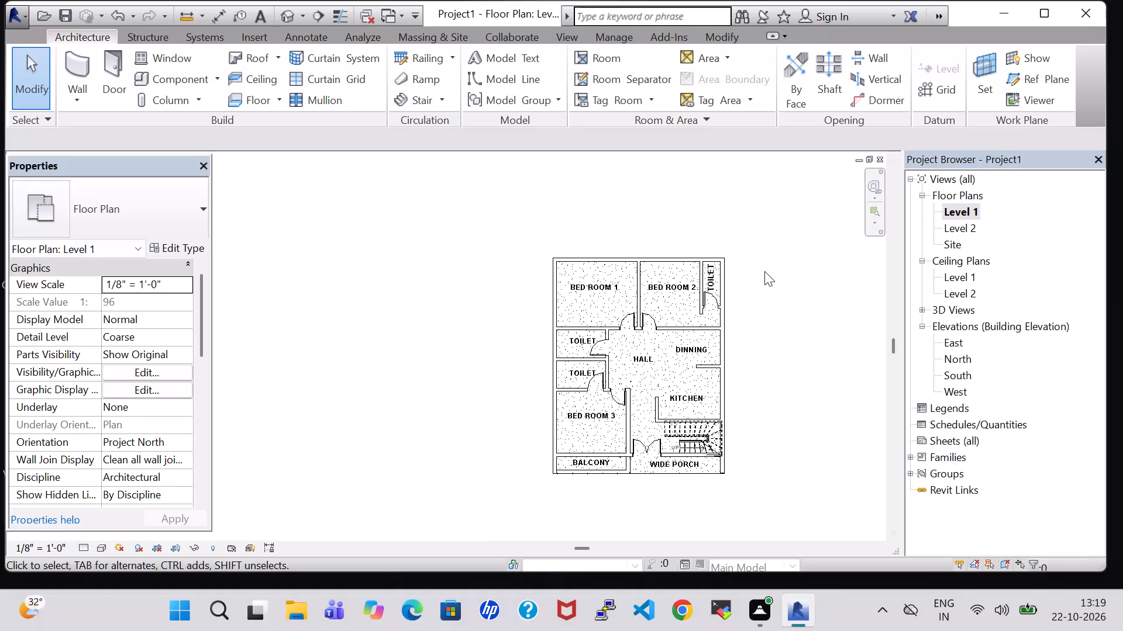
pyautogui.click(285, 16)
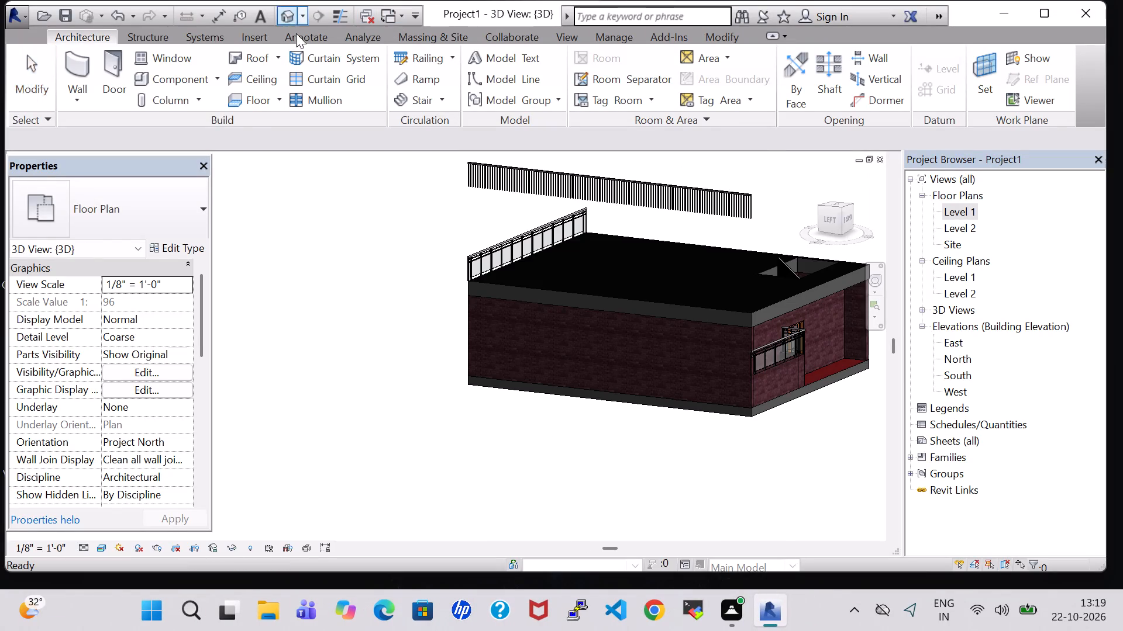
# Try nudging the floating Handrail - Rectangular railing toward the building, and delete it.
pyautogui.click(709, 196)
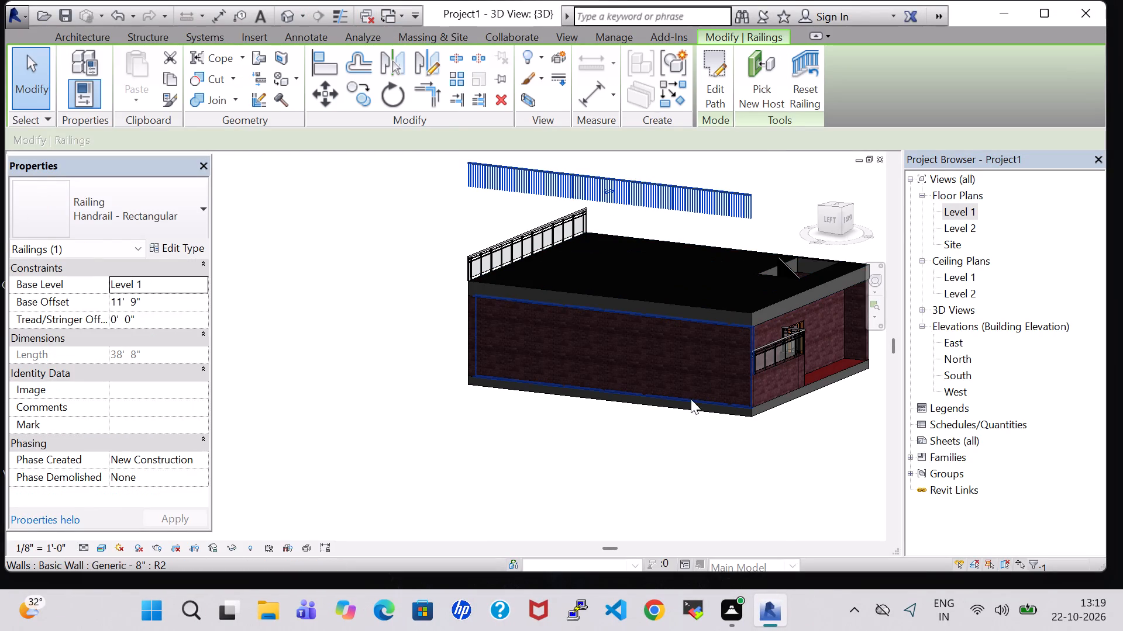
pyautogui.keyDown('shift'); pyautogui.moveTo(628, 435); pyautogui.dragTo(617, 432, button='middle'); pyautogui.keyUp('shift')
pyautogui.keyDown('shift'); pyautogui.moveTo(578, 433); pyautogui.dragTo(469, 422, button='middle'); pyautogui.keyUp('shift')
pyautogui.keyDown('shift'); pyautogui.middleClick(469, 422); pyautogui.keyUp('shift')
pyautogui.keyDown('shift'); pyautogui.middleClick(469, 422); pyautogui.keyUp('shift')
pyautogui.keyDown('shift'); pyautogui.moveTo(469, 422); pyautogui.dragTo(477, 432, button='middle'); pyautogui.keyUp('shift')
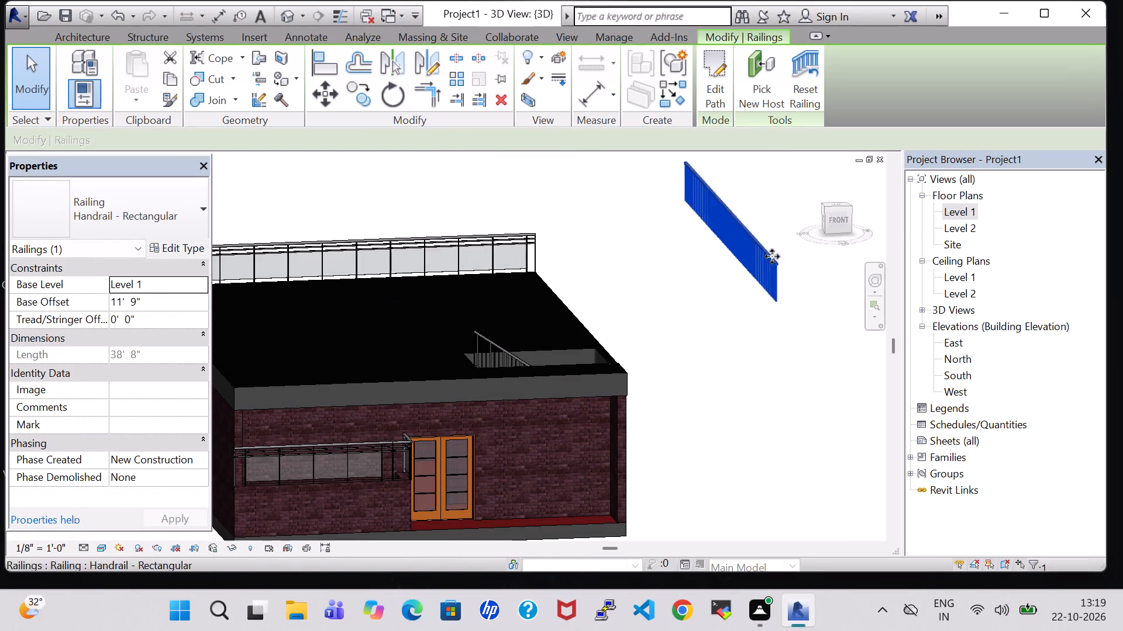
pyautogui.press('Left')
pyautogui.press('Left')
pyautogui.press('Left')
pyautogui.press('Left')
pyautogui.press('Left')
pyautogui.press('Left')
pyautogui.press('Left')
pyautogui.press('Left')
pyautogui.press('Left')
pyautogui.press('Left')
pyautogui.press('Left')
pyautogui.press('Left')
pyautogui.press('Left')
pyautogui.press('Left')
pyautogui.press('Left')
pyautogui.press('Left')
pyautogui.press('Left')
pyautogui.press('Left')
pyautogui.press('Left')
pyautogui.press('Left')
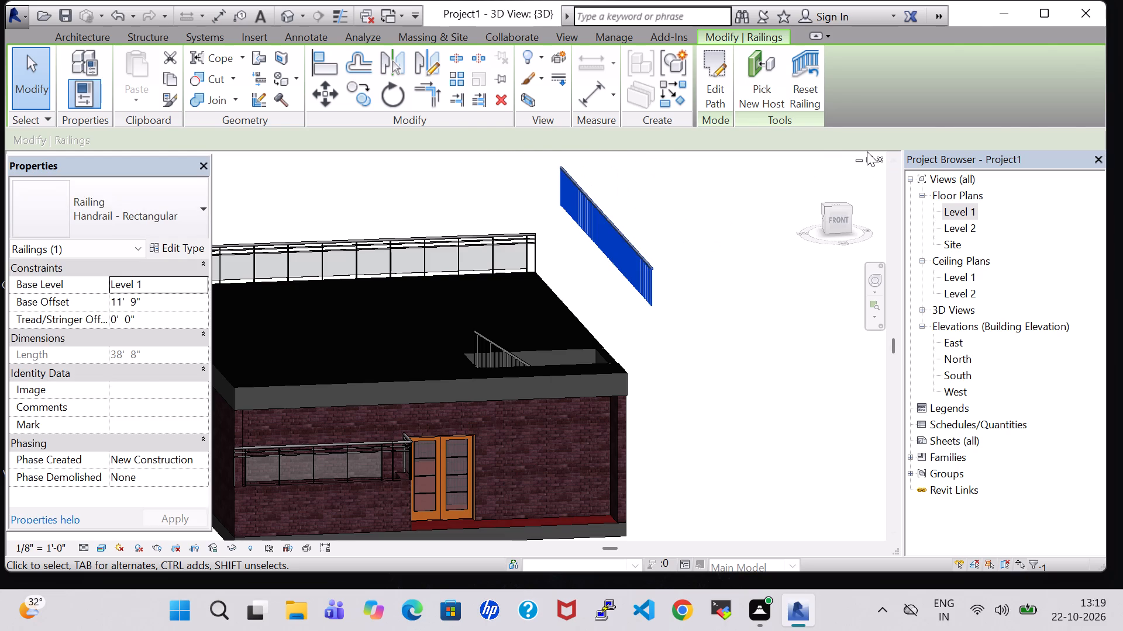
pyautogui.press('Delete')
# In the Level 1 plan, create a railing along the west wall's outer face from the northwest corner to the southwest corner.
pyautogui.doubleClick(958, 215)
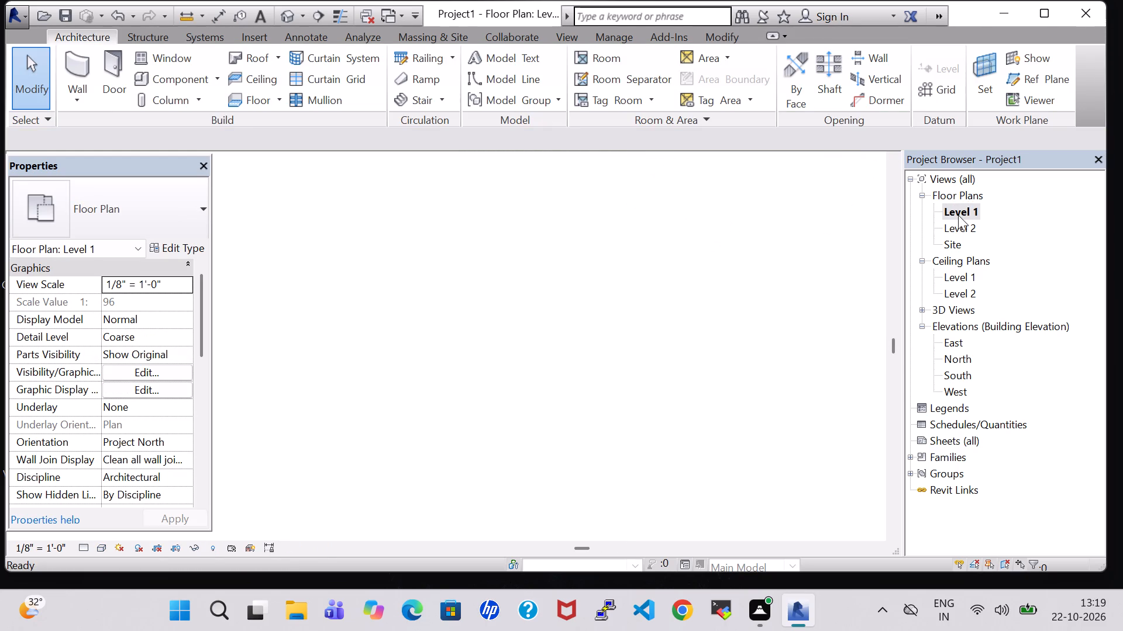
pyautogui.scroll(-2, 696, 233)
pyautogui.scroll(10, 660, 363)
pyautogui.scroll(-1, 768, 293)
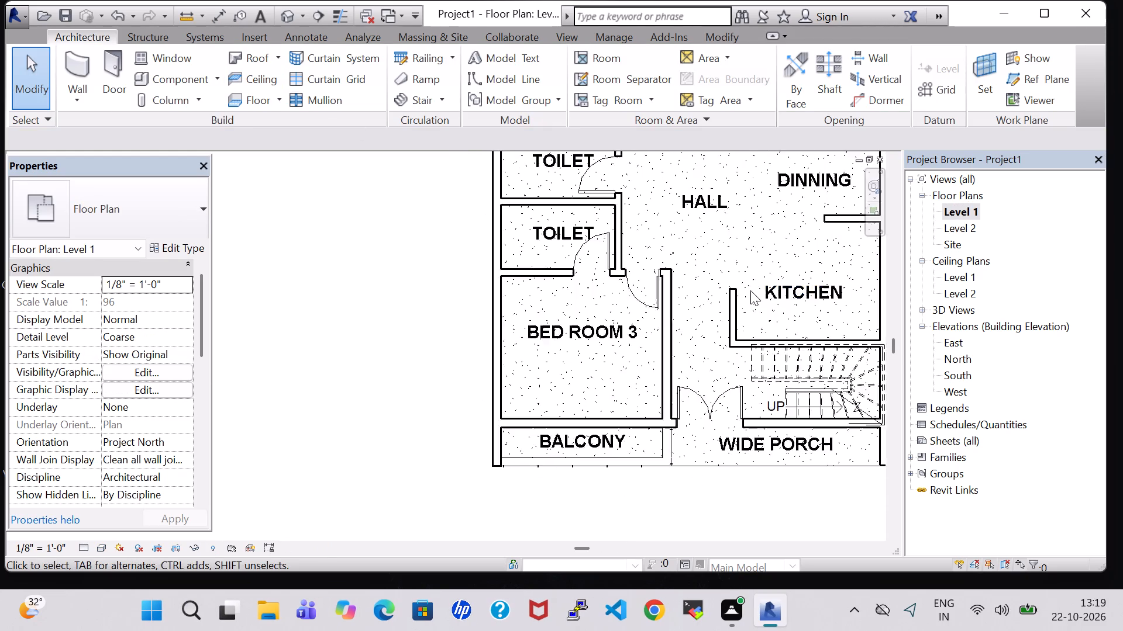
pyautogui.scroll(-4, 750, 290)
pyautogui.moveTo(750, 287); pyautogui.dragTo(577, 410, button='middle')
pyautogui.middleClick(620, 390)
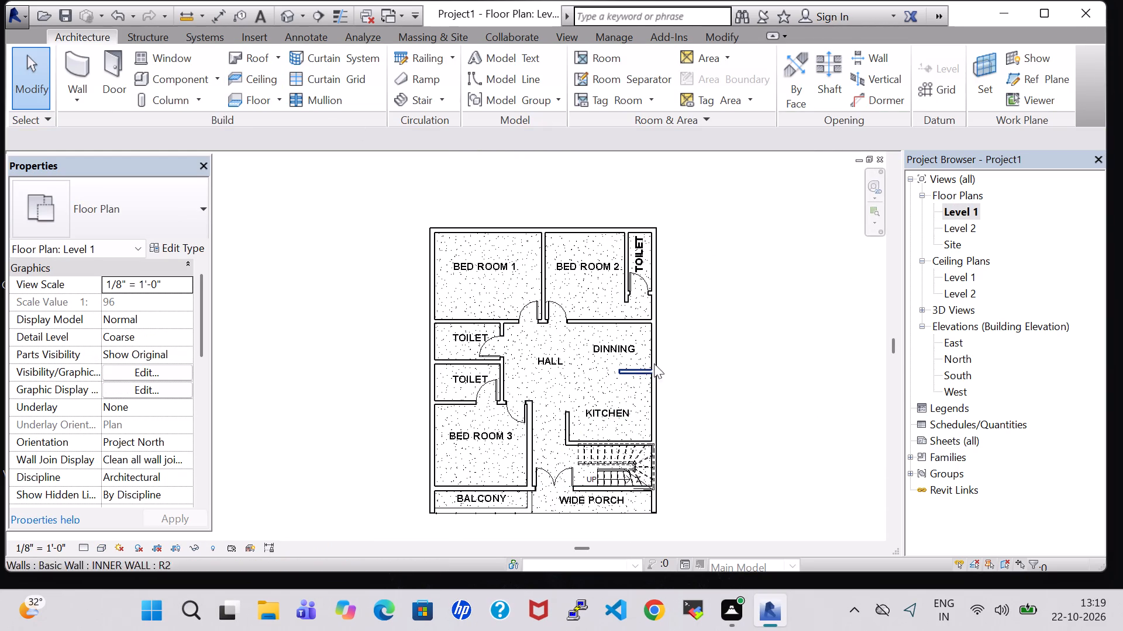
pyautogui.moveTo(674, 360); pyautogui.dragTo(709, 325, button='middle')
pyautogui.scroll(1, 709, 325)
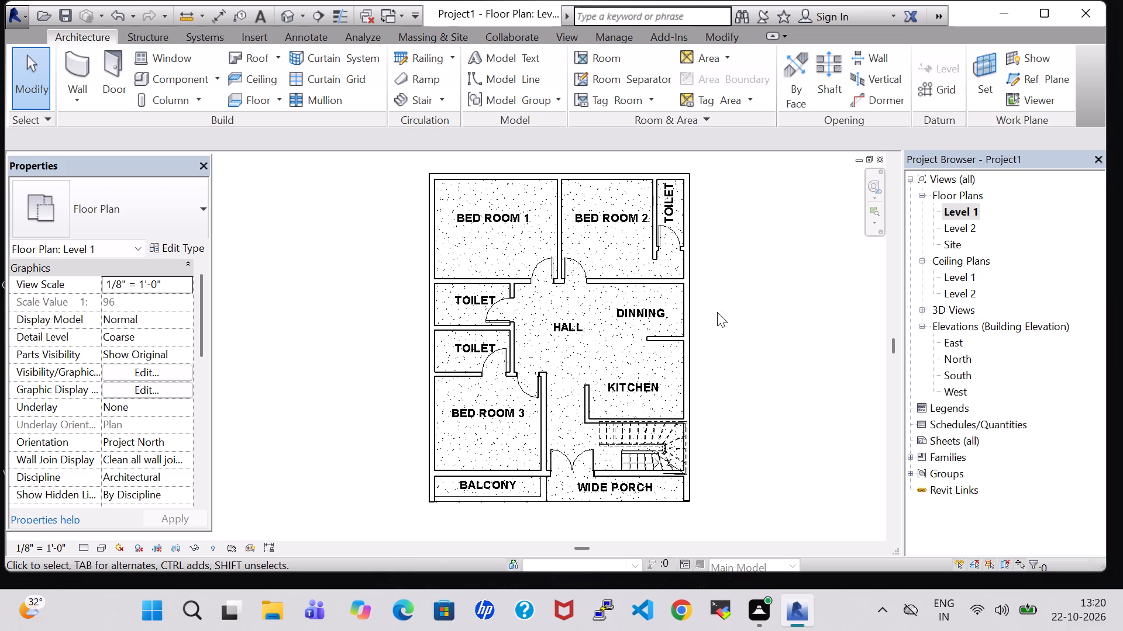
pyautogui.click(400, 61)
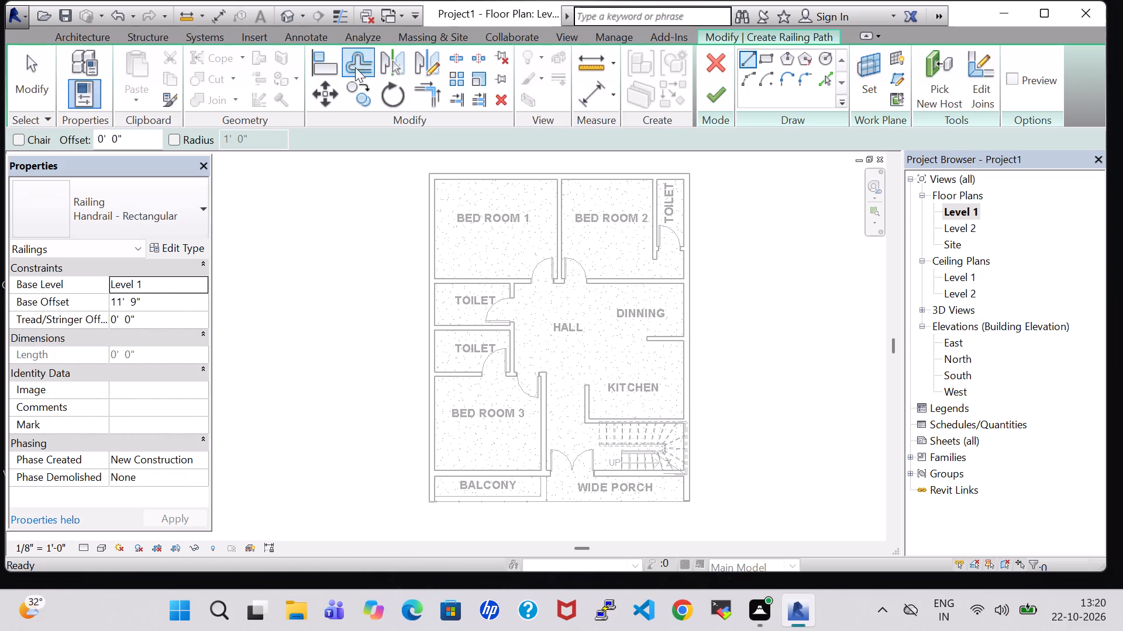
pyautogui.scroll(4, 430, 175)
pyautogui.click(430, 175)
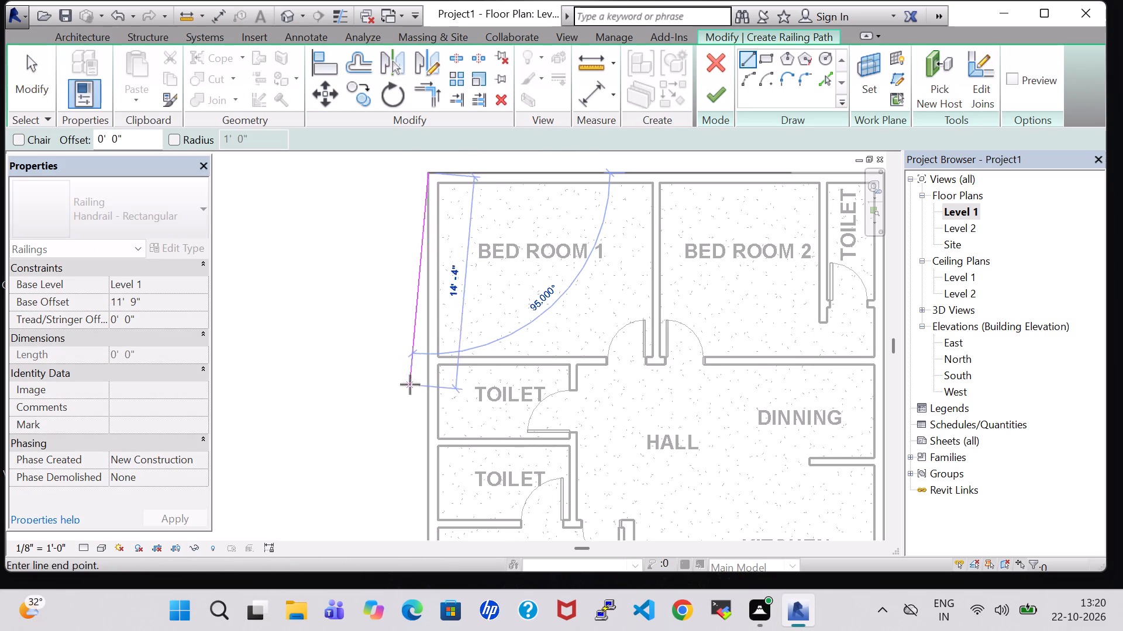
pyautogui.moveTo(418, 363); pyautogui.dragTo(421, 250, button='middle')
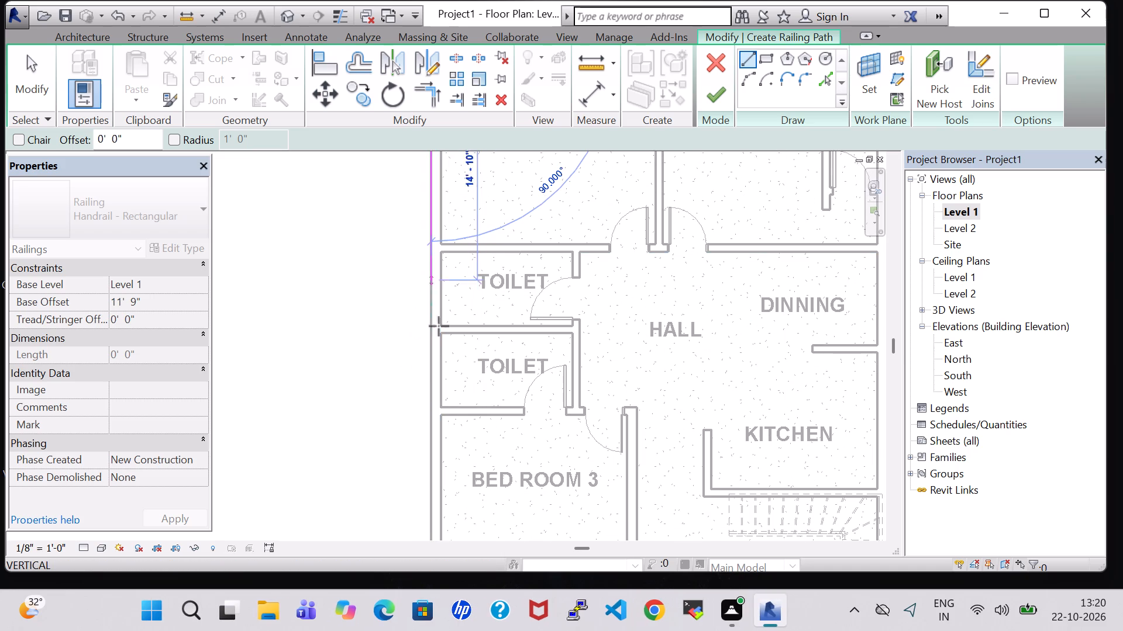
pyautogui.scroll(-4, 421, 440)
pyautogui.moveTo(422, 424); pyautogui.dragTo(461, 304, button='middle')
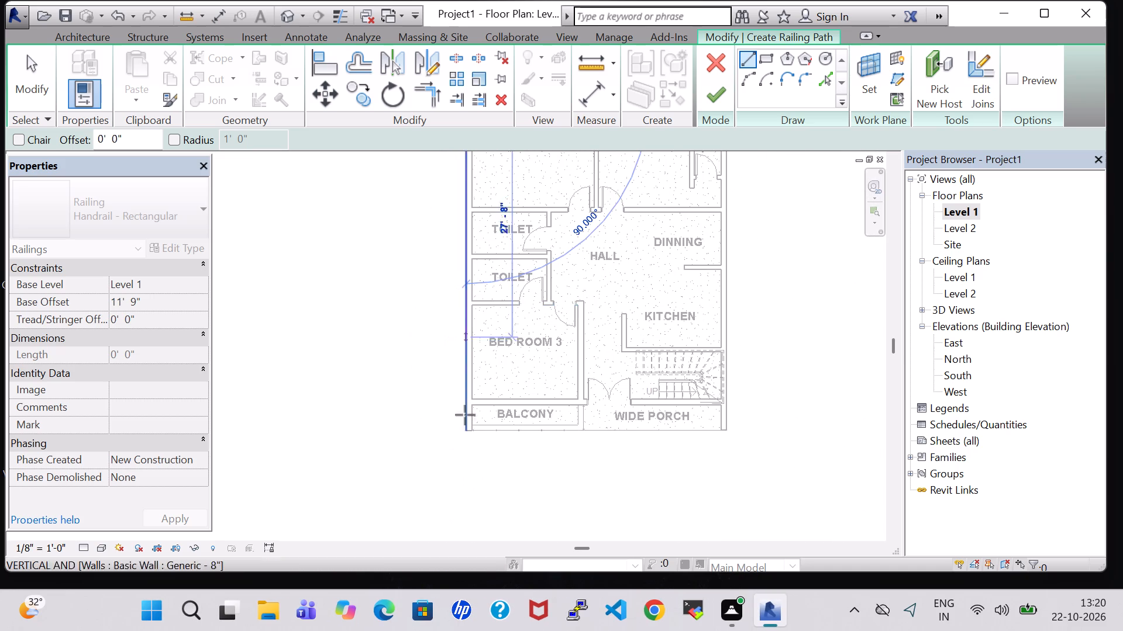
pyautogui.scroll(10, 467, 430)
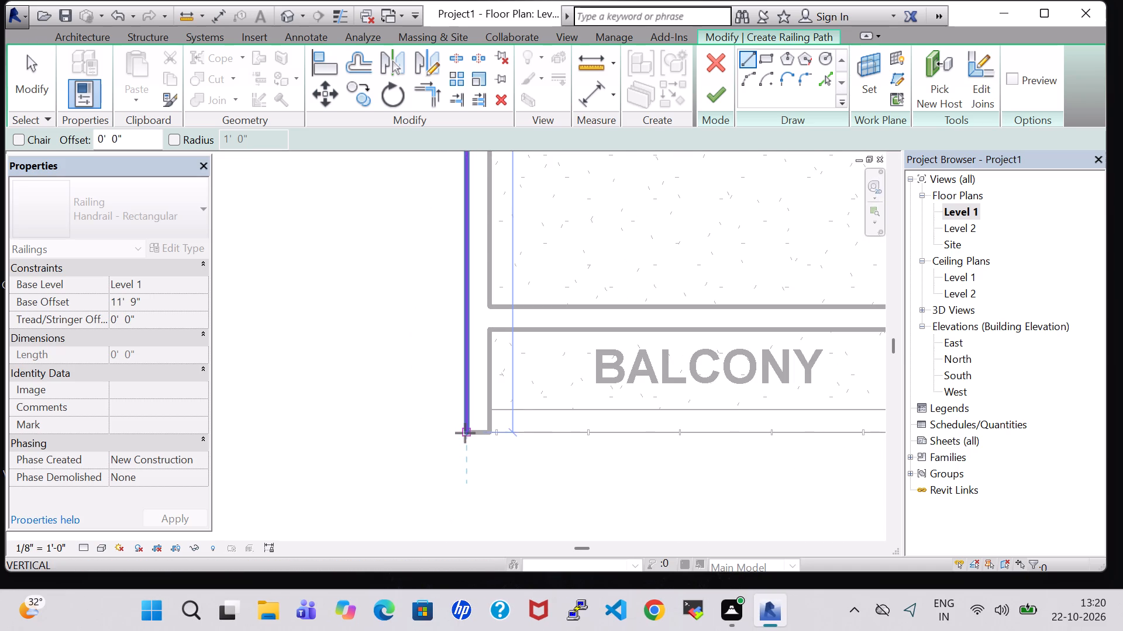
pyautogui.click(465, 433)
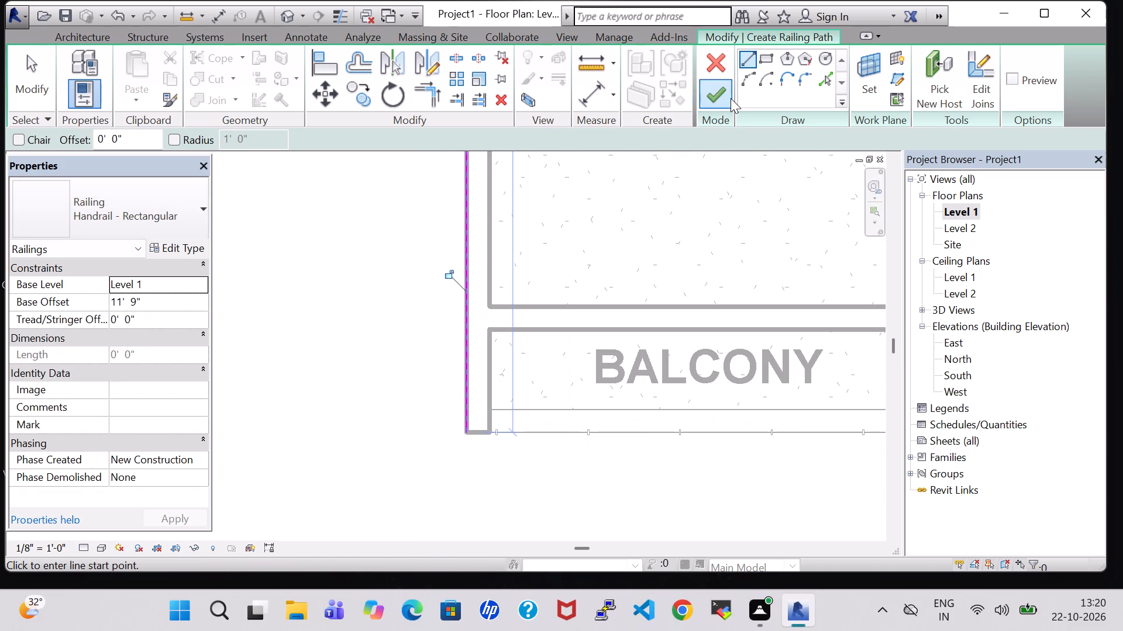
pyautogui.click(731, 98)
# In 3D, change the west roof railing's type to Glass Panel - Bottom Fill.
pyautogui.click(289, 19)
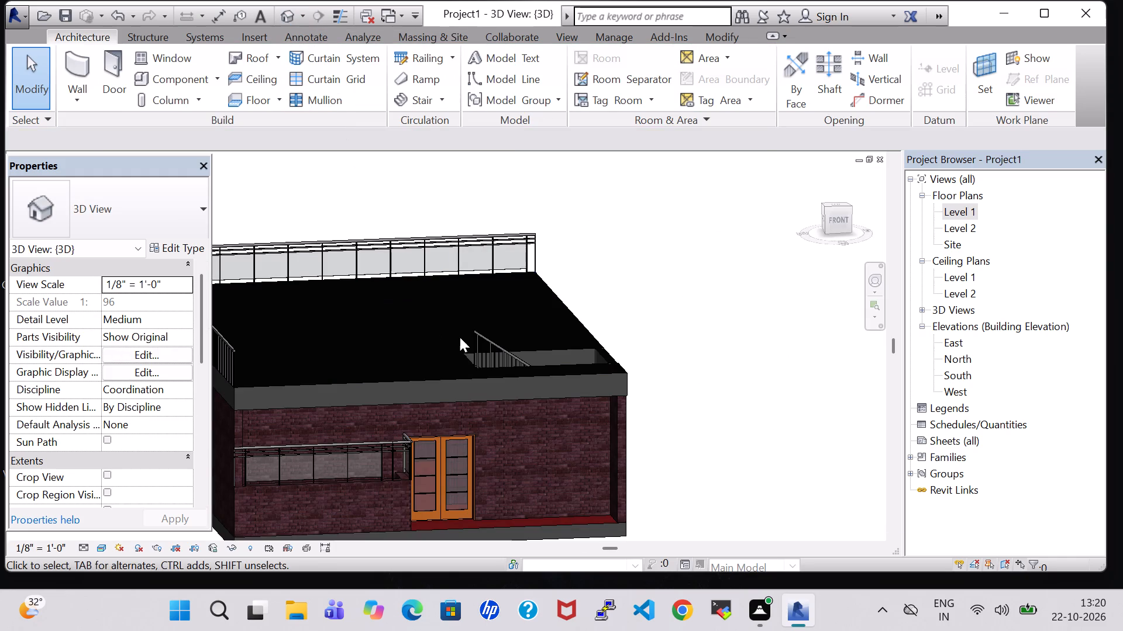
pyautogui.click(224, 349)
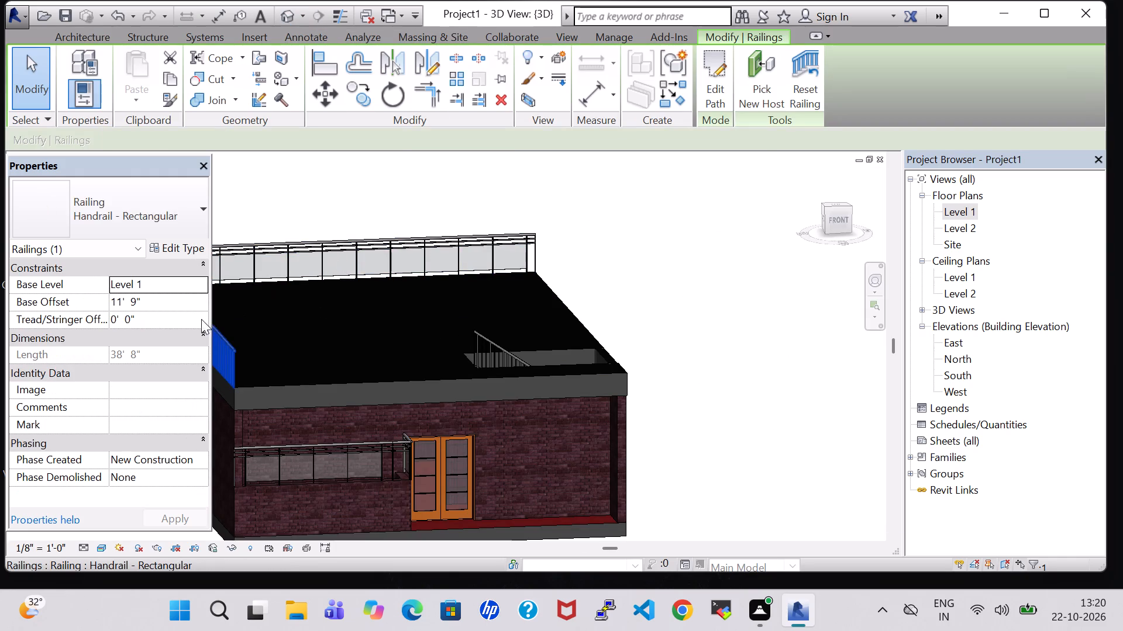
pyautogui.click(156, 227)
pyautogui.scroll(3, 134, 278)
pyautogui.click(128, 287)
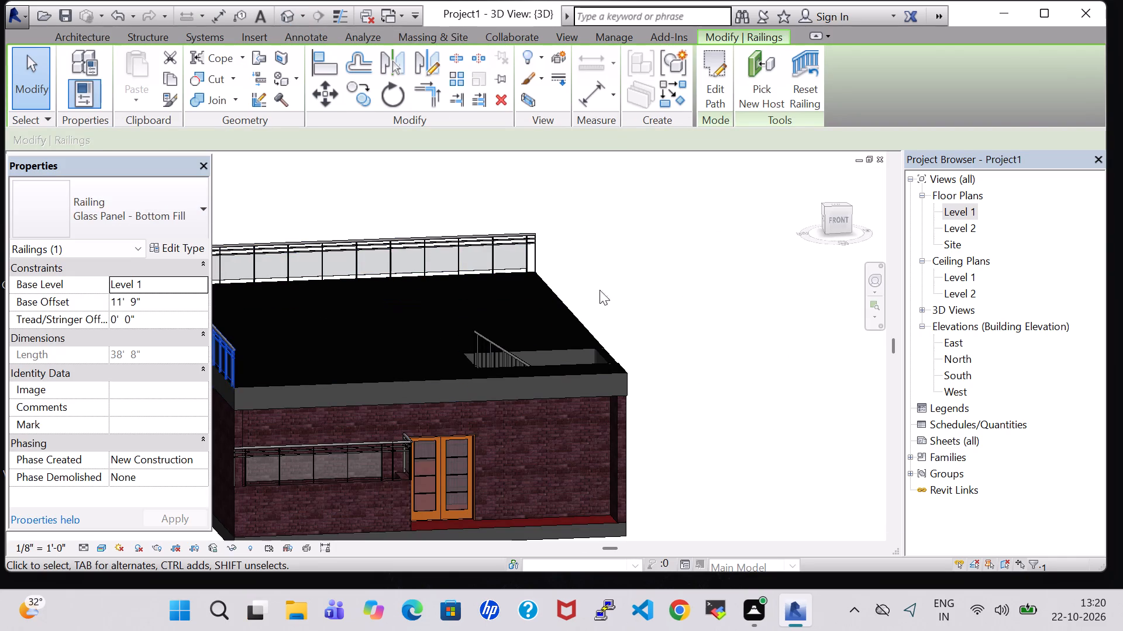
pyautogui.click(666, 290)
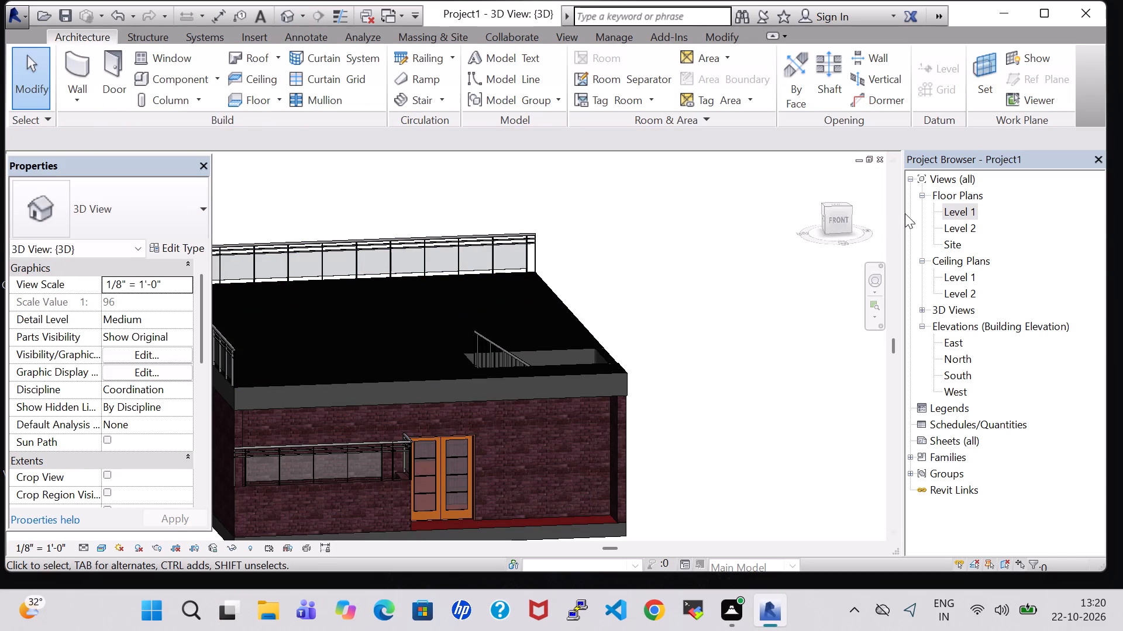
# In the Level 1 plan, create a railing about 30' 8" long along the south front edge, from the southwest to the southeast corner.
pyautogui.doubleClick(962, 214)
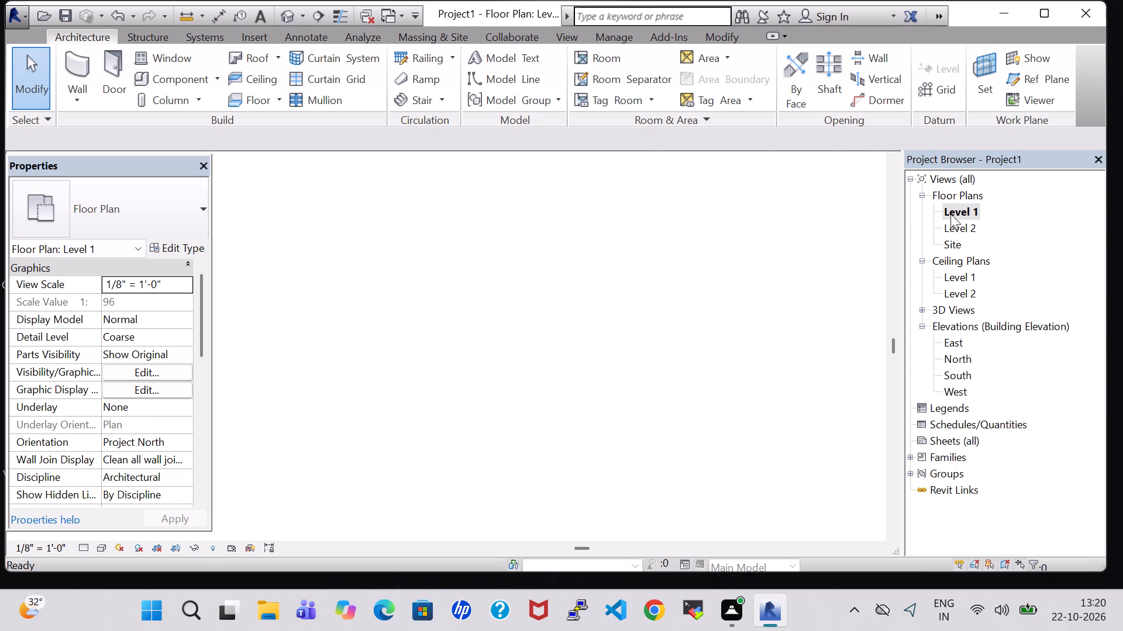
pyautogui.scroll(-3, 617, 268)
pyautogui.middleClick(641, 427)
pyautogui.moveTo(633, 428); pyautogui.dragTo(487, 438, button='middle')
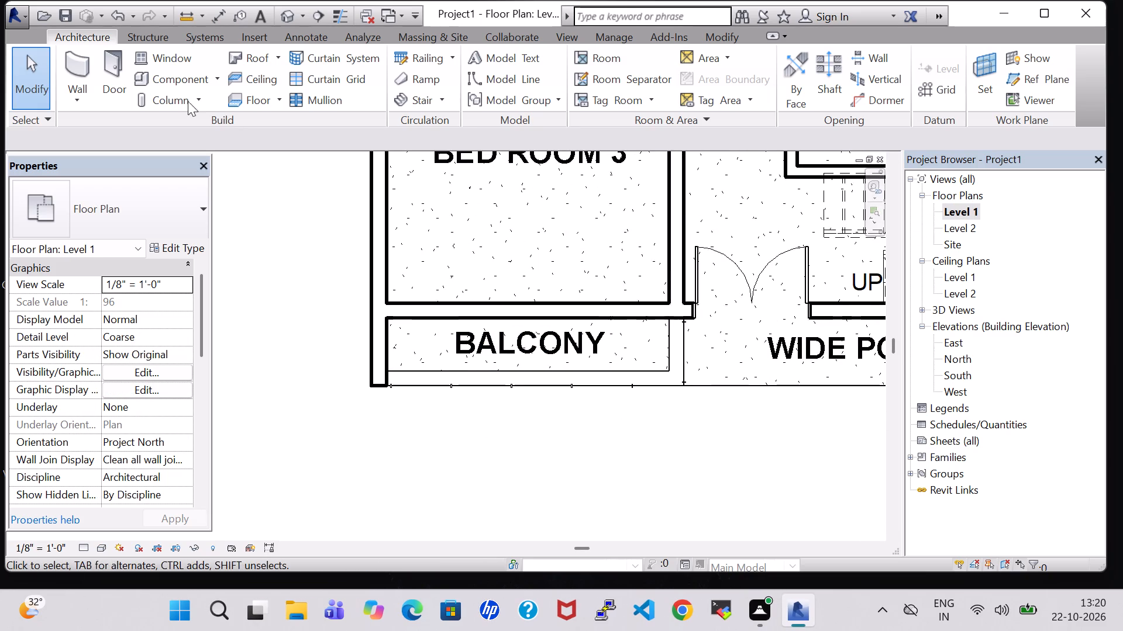
pyautogui.click(418, 59)
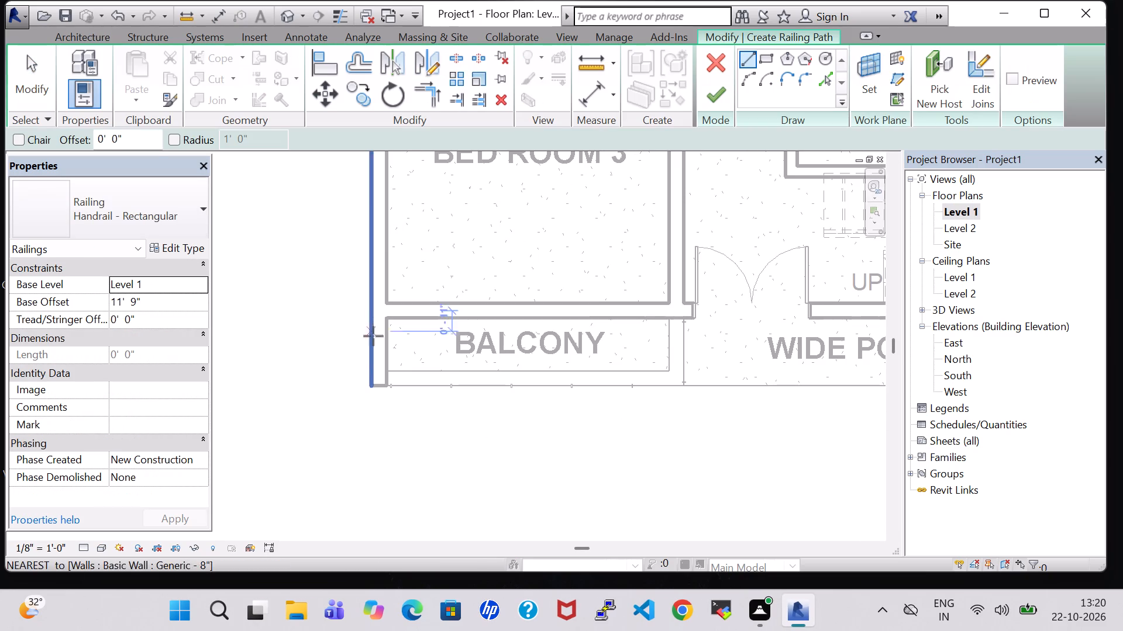
pyautogui.click(371, 388)
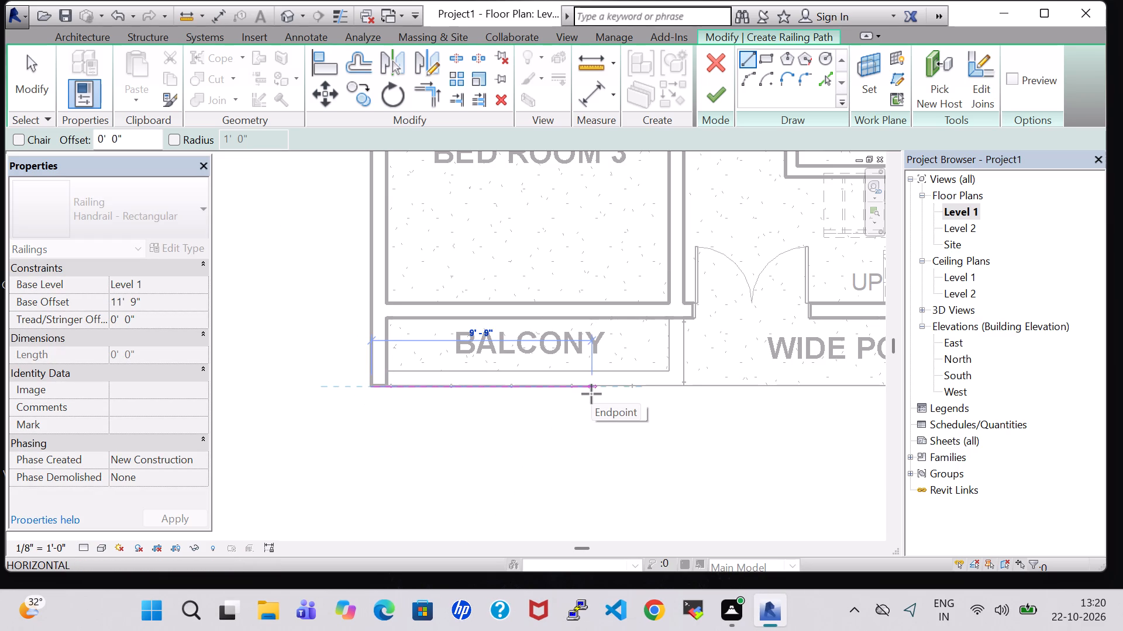
pyautogui.moveTo(591, 394); pyautogui.dragTo(329, 383, button='middle')
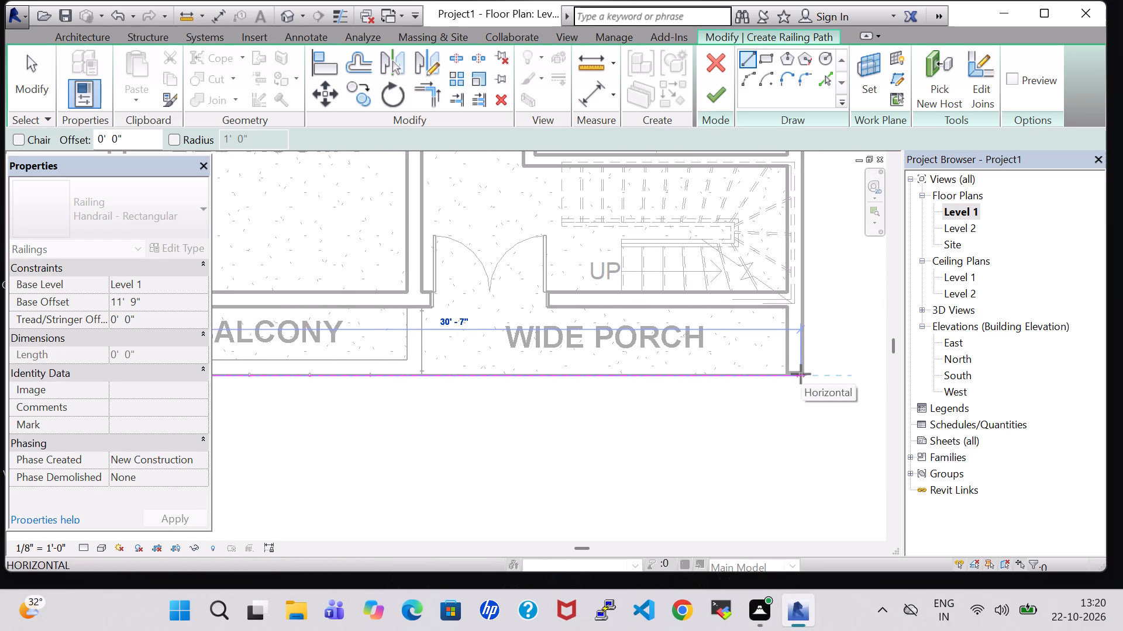
pyautogui.click(802, 373)
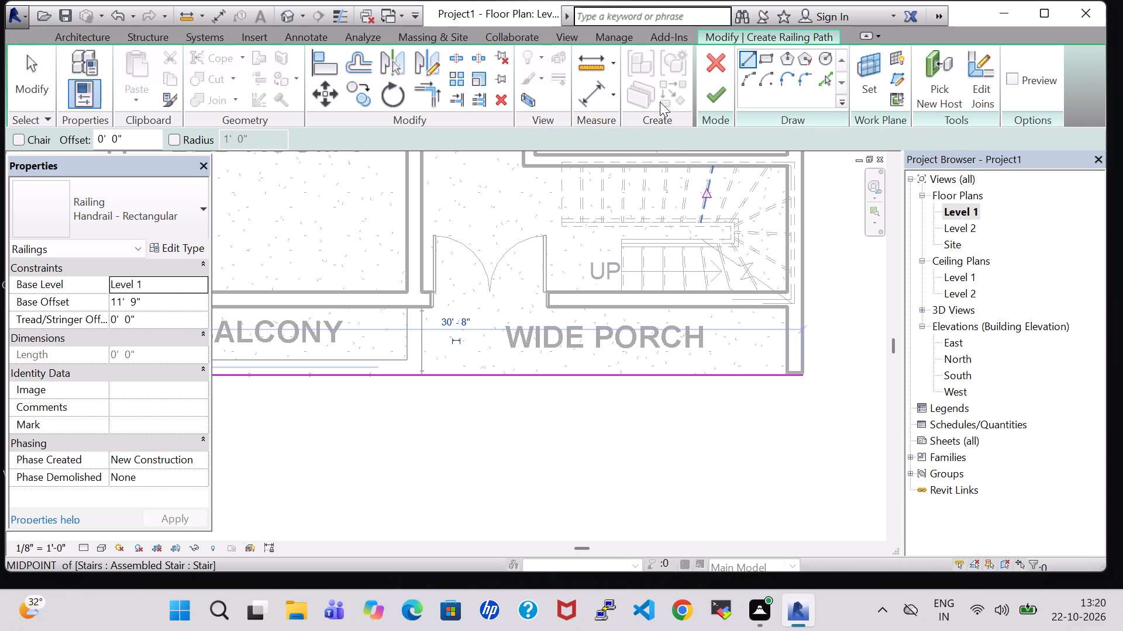
pyautogui.click(722, 94)
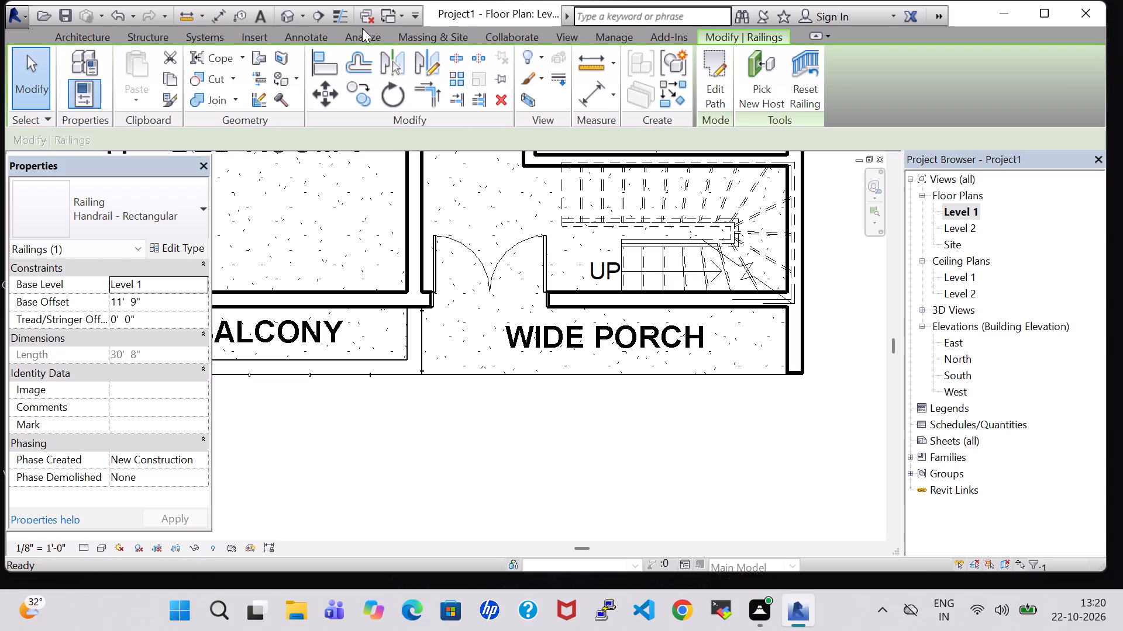
# In 3D, change the front roof railing's type to Glass Panel - Bottom Fill.
pyautogui.click(299, 12)
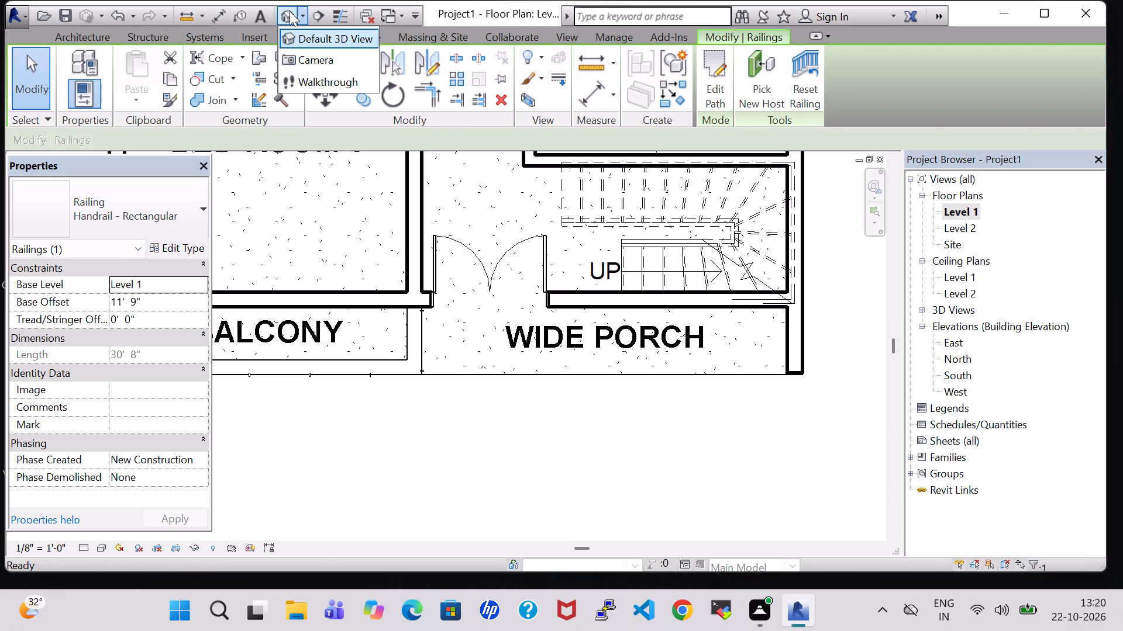
pyautogui.click(289, 11)
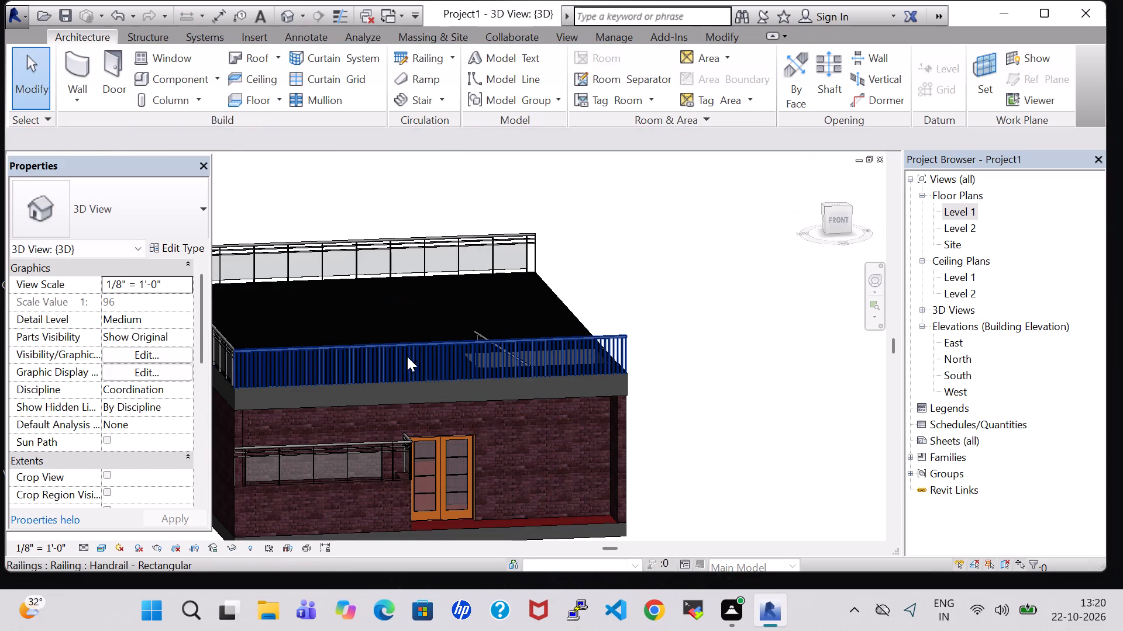
pyautogui.click(318, 359)
pyautogui.click(143, 219)
pyautogui.scroll(2, 128, 376)
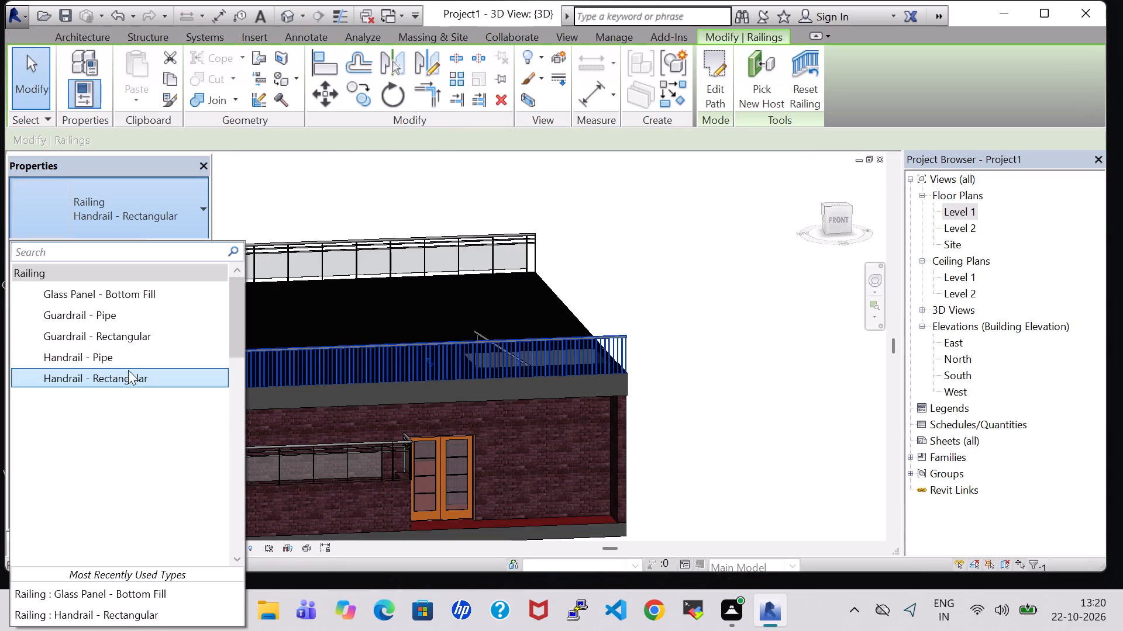
pyautogui.click(145, 298)
pyautogui.click(688, 324)
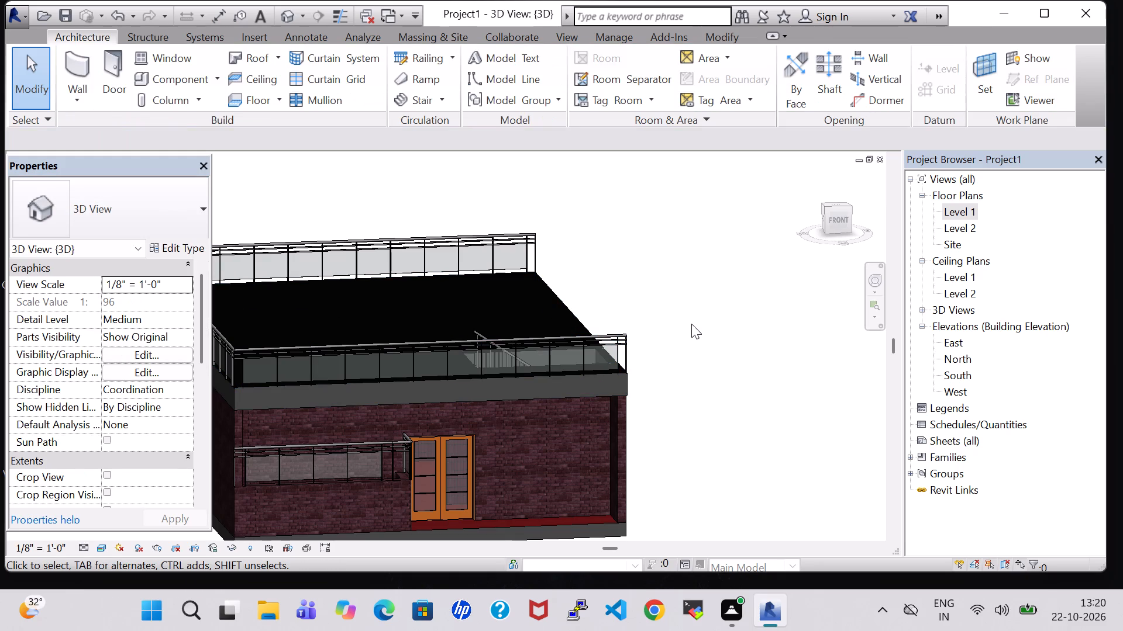
# In the Level 1 plan, create a railing about 38' 8" long along the east wall's outer face, from the southeast to the northeast corner.
pyautogui.keyDown('shift'); pyautogui.moveTo(693, 321); pyautogui.dragTo(615, 340, button='middle'); pyautogui.keyUp('shift')
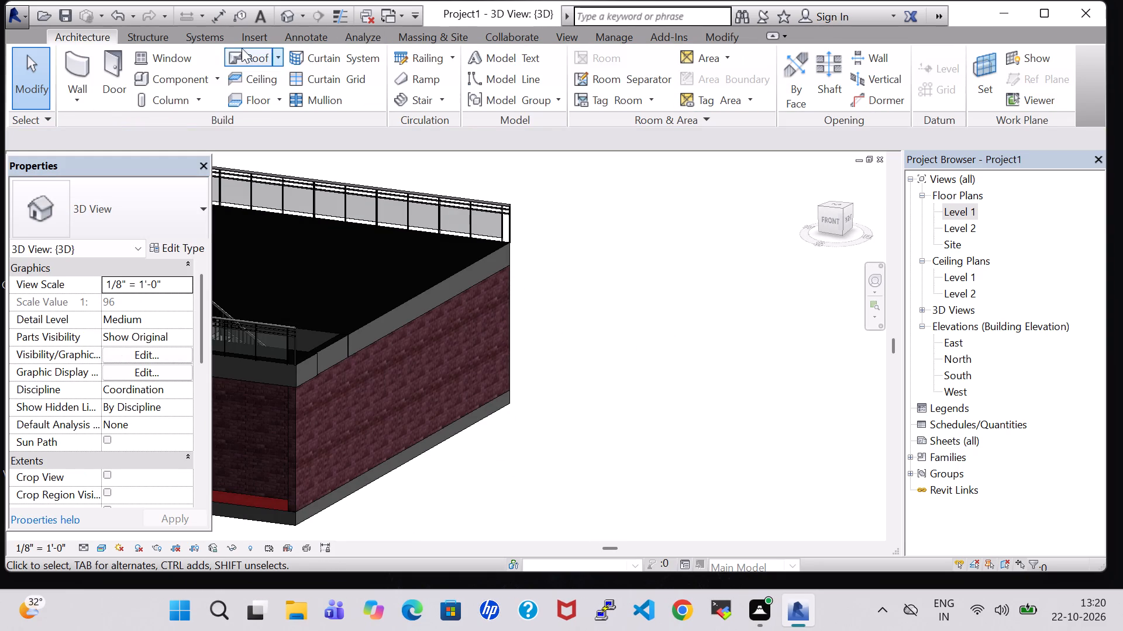
pyautogui.click(395, 60)
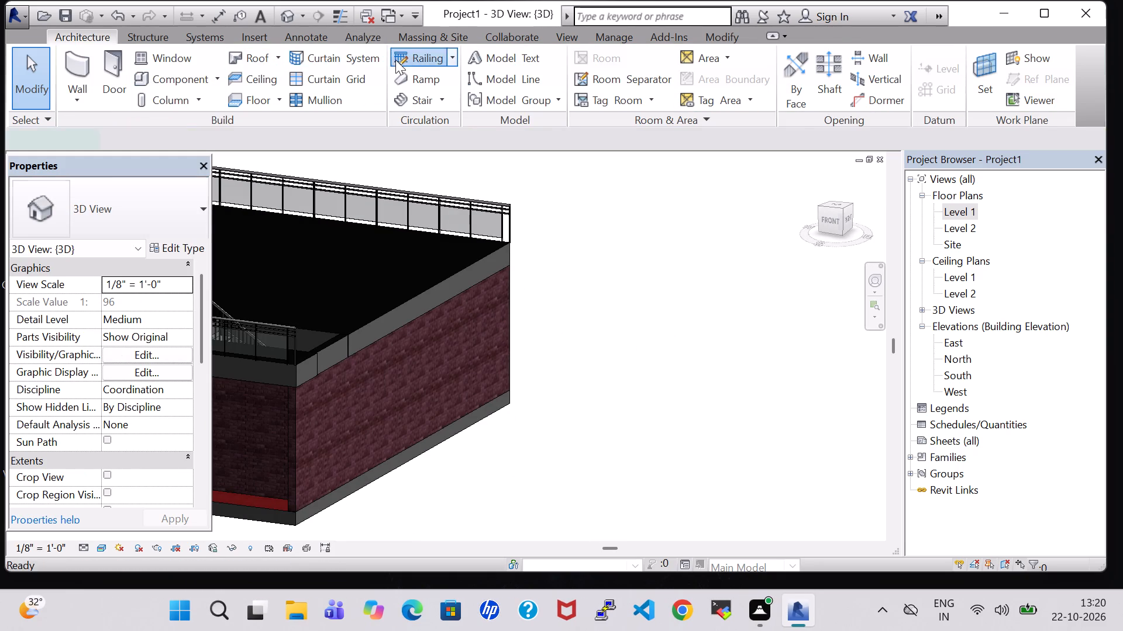
pyautogui.scroll(10, 297, 371)
pyautogui.doubleClick(962, 210)
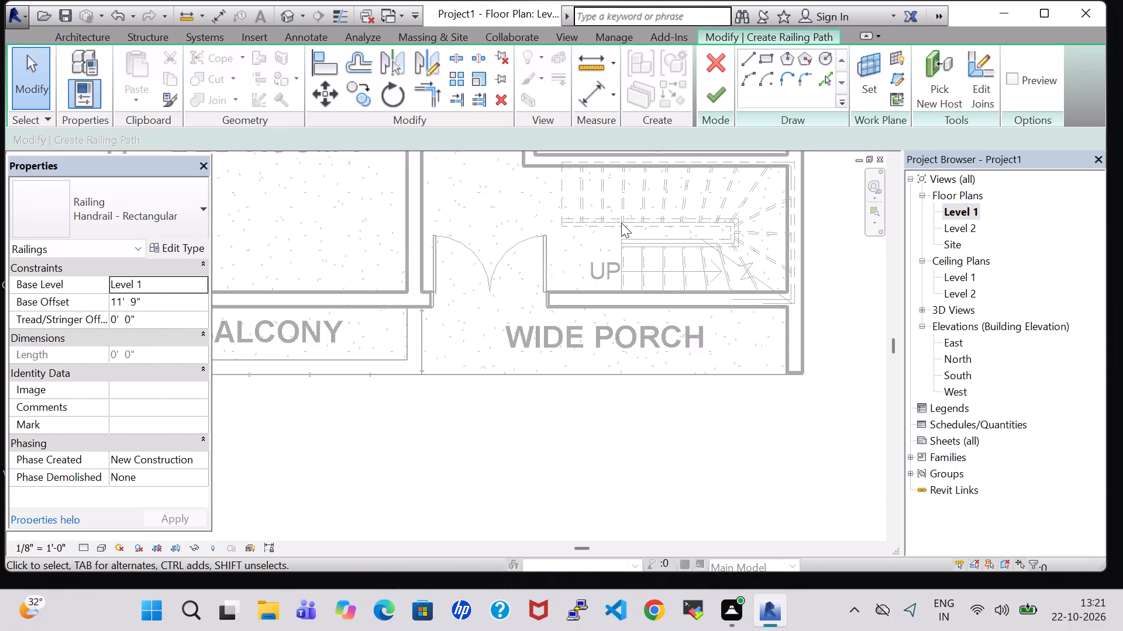
pyautogui.scroll(-2, 618, 231)
pyautogui.moveTo(804, 267); pyautogui.dragTo(764, 310, button='middle')
pyautogui.scroll(-3, 768, 301)
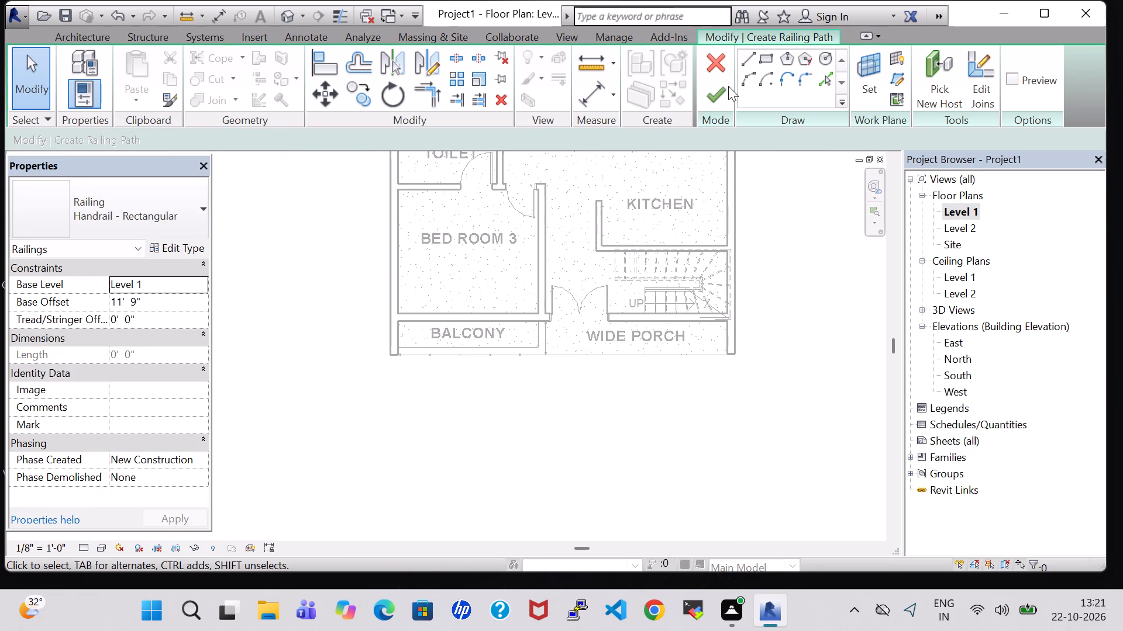
pyautogui.click(744, 58)
pyautogui.scroll(3, 741, 345)
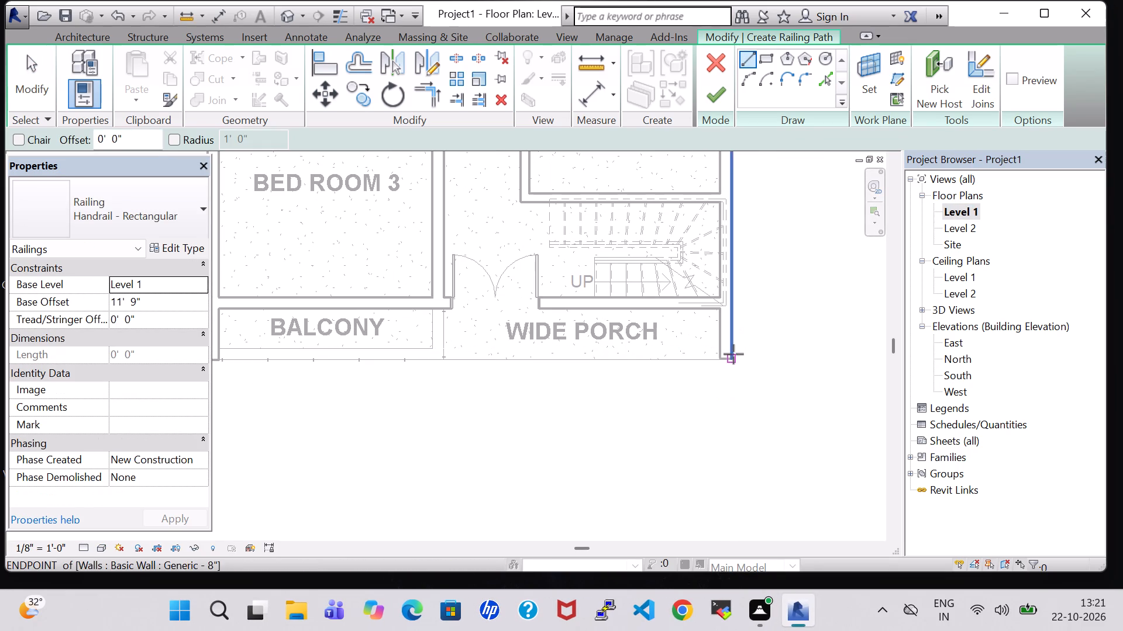
pyautogui.click(732, 360)
pyautogui.moveTo(729, 237); pyautogui.dragTo(718, 353, button='middle')
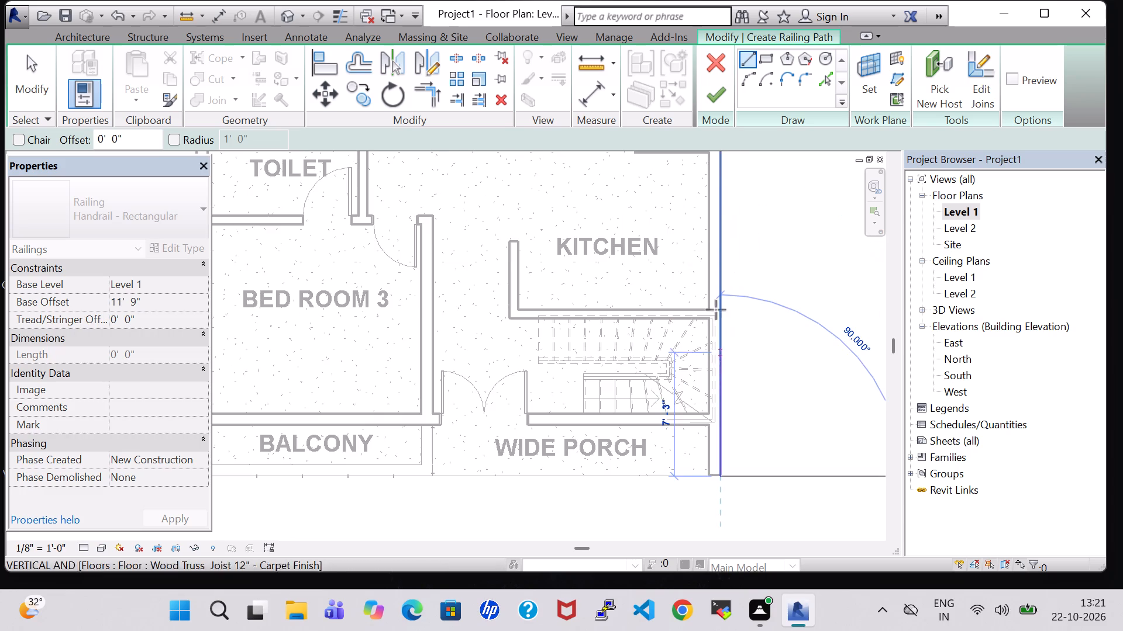
pyautogui.scroll(-3, 726, 231)
pyautogui.moveTo(718, 252); pyautogui.dragTo(707, 481, button='middle')
pyautogui.scroll(-1, 718, 252)
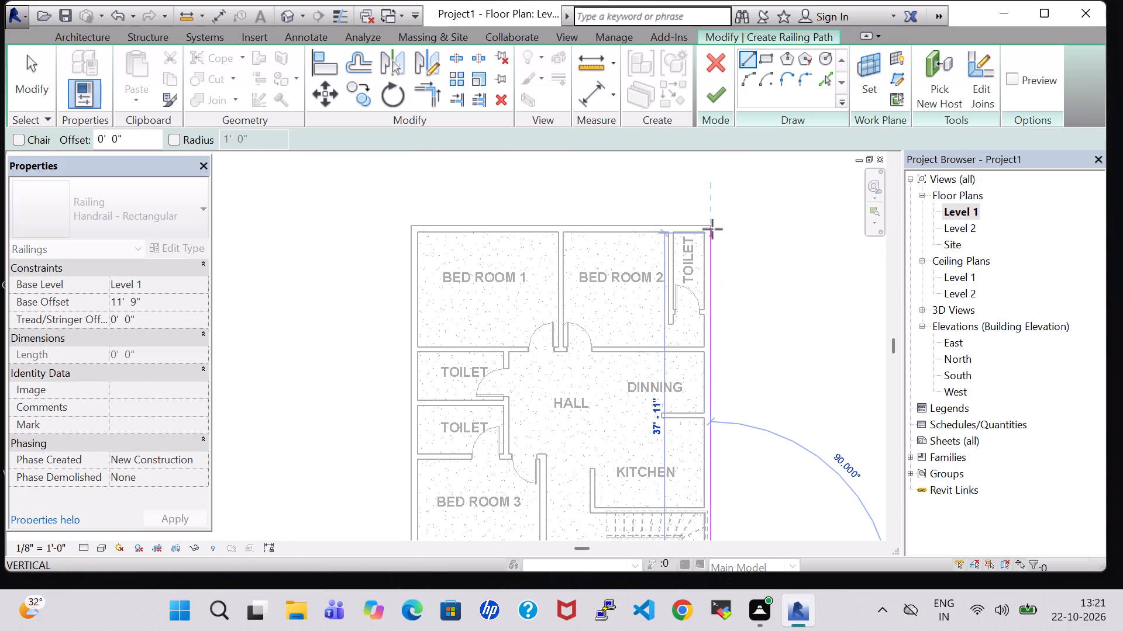
pyautogui.click(712, 229)
pyautogui.click(714, 92)
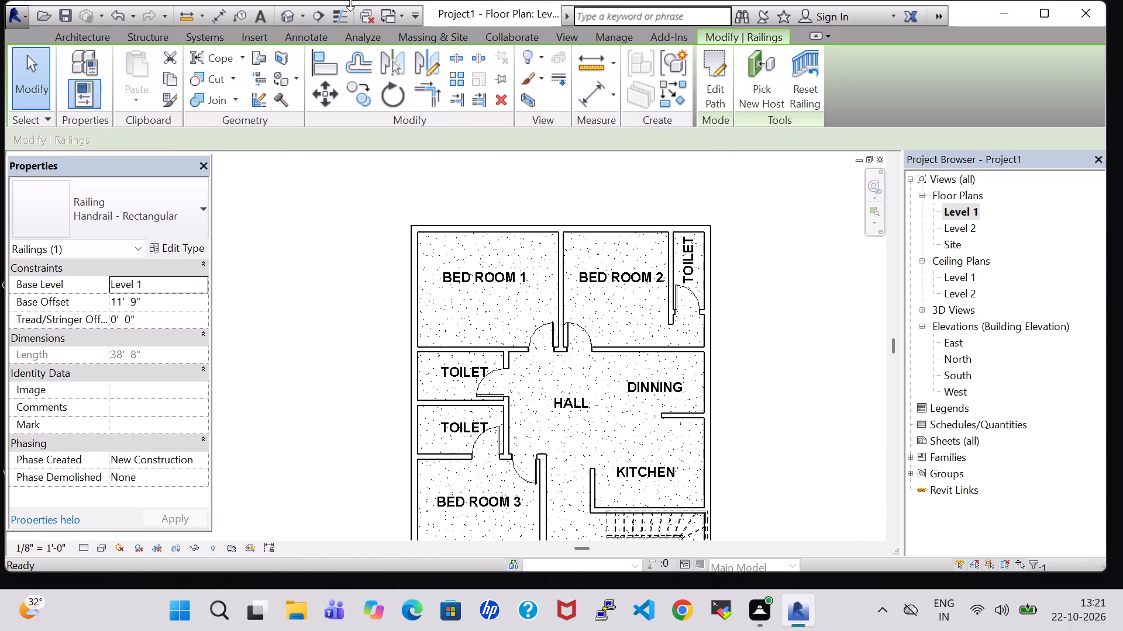
# In 3D, change the east roof railing's type to Glass Panel - Bottom Fill.
pyautogui.click(287, 16)
pyautogui.scroll(-1, 729, 391)
pyautogui.scroll(-1, 458, 283)
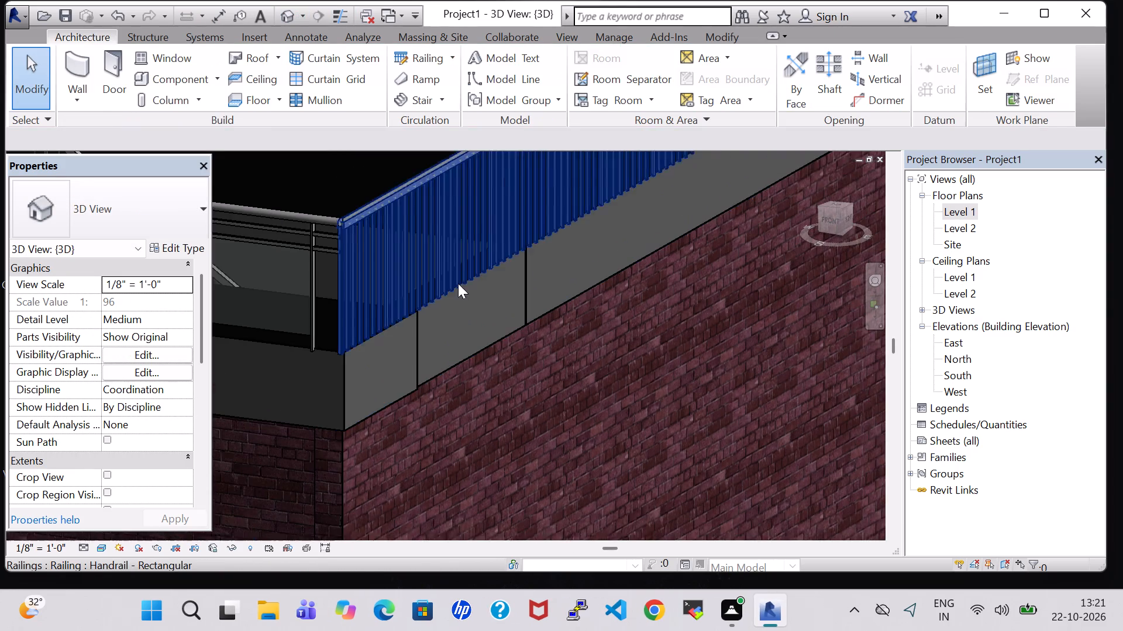
pyautogui.scroll(-1, 458, 283)
pyautogui.click(427, 238)
pyautogui.click(186, 215)
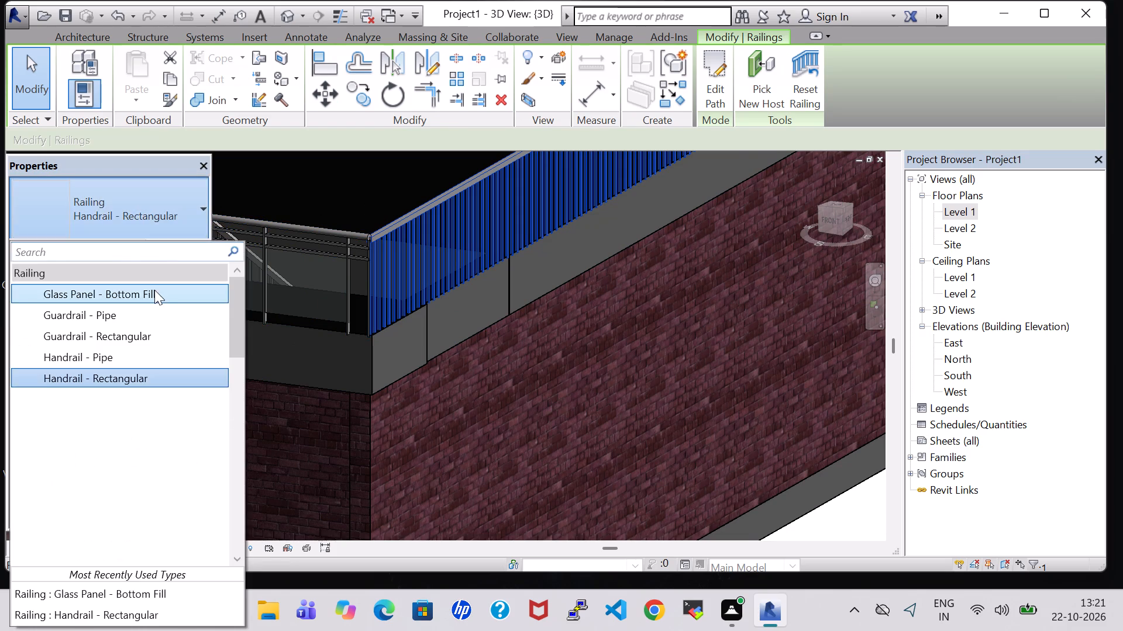
pyautogui.click(154, 290)
pyautogui.scroll(-8, 599, 404)
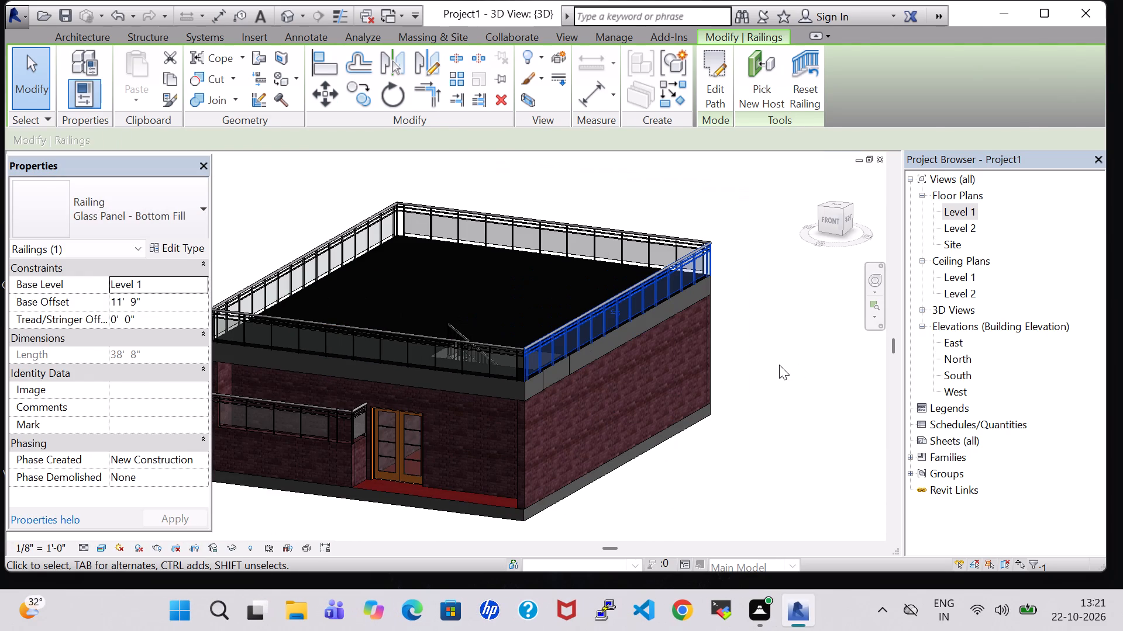
pyautogui.click(779, 365)
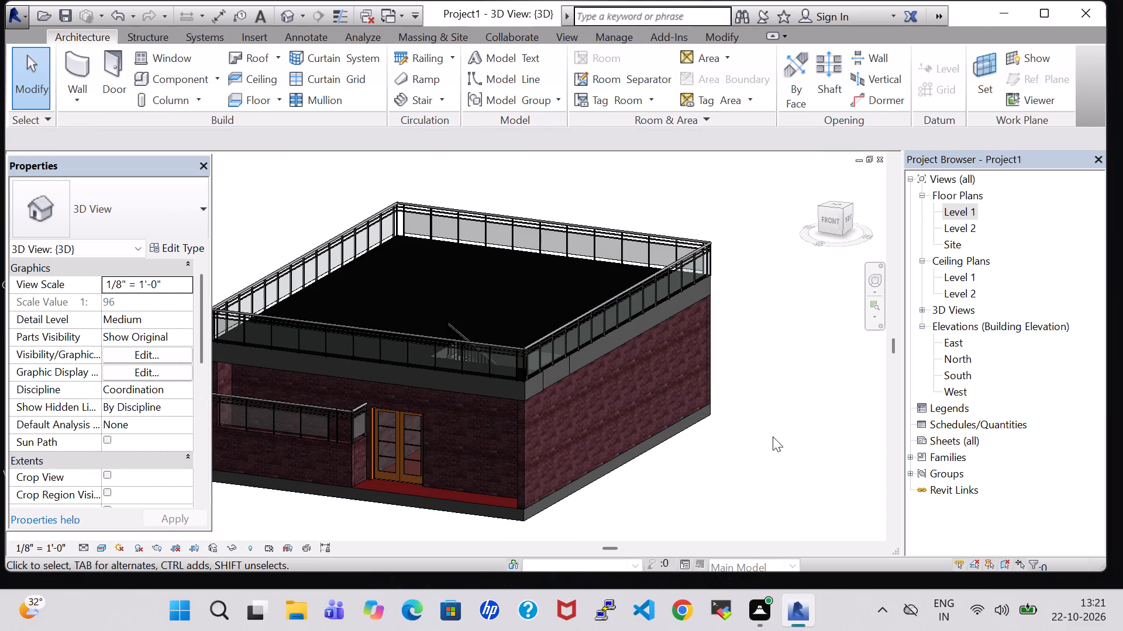
# Examine the building in 3D from several sides to check the glass railings around the roof.
pyautogui.keyDown('shift'); pyautogui.moveTo(772, 438); pyautogui.dragTo(718, 463, button='middle'); pyautogui.keyUp('shift')
pyautogui.keyDown('shift'); pyautogui.moveTo(783, 367); pyautogui.dragTo(732, 385, button='middle'); pyautogui.keyUp('shift')
pyautogui.keyDown('shift'); pyautogui.moveTo(720, 400); pyautogui.dragTo(714, 411, button='middle'); pyautogui.keyUp('shift')
pyautogui.keyDown('shift'); pyautogui.moveTo(639, 395); pyautogui.dragTo(639, 415, button='middle'); pyautogui.keyUp('shift')
pyautogui.moveTo(761, 374); pyautogui.dragTo(592, 442, button='middle')
pyautogui.scroll(-1, 588, 445)
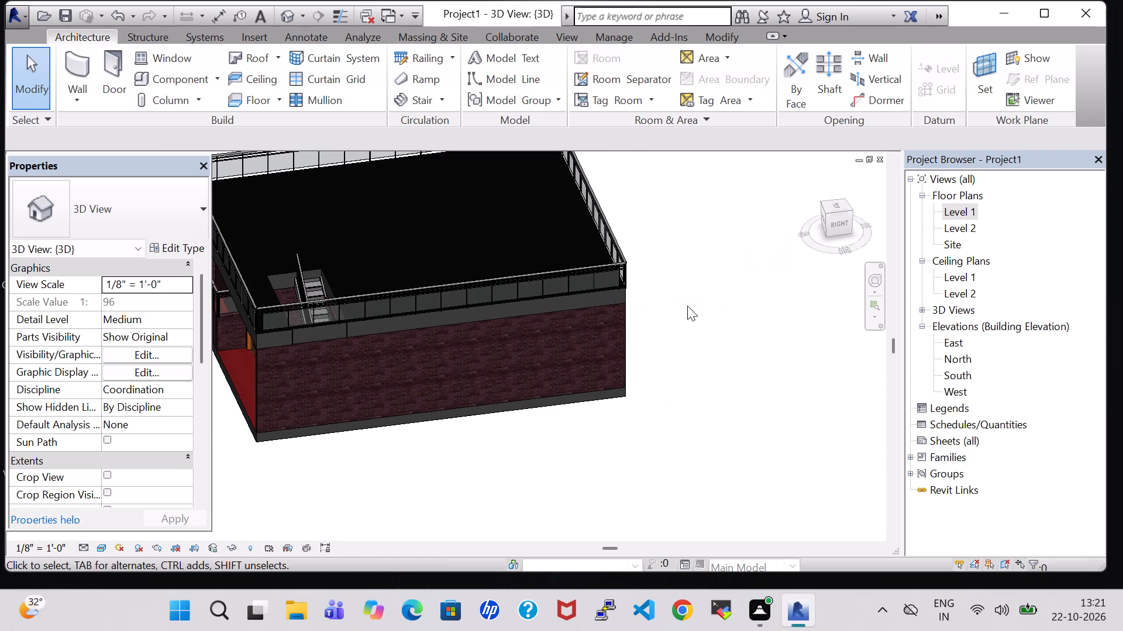
pyautogui.keyDown('shift'); pyautogui.moveTo(689, 309); pyautogui.dragTo(649, 322, button='middle'); pyautogui.keyUp('shift')
pyautogui.keyDown('shift'); pyautogui.middleClick(631, 322); pyautogui.keyUp('shift')
pyautogui.scroll(-1, 621, 361)
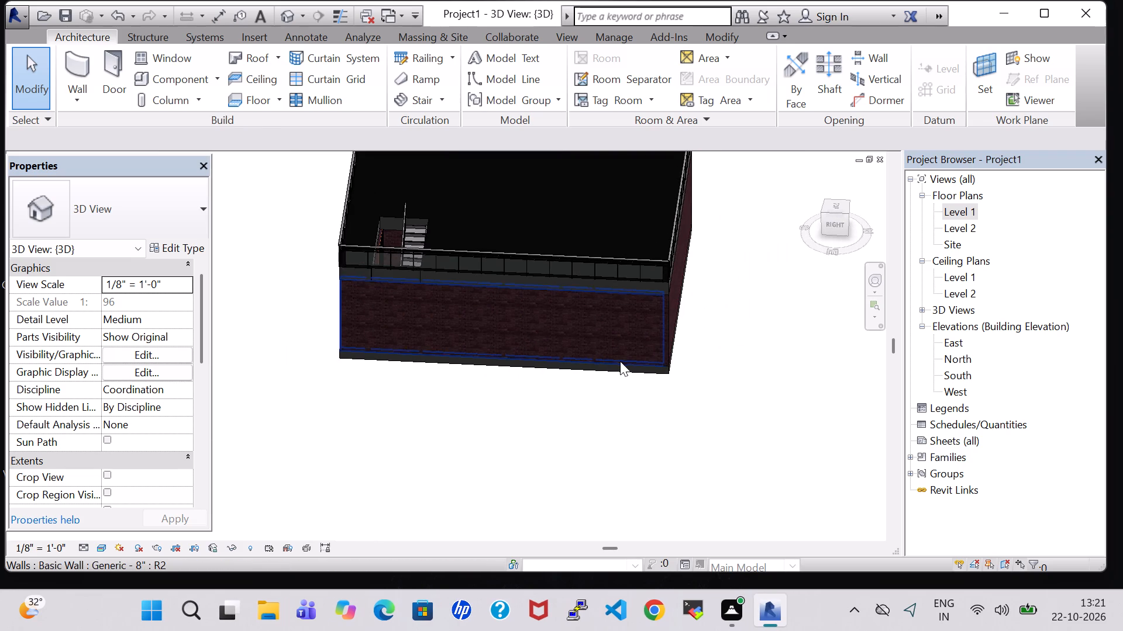
pyautogui.keyDown('shift'); pyautogui.moveTo(327, 419); pyautogui.dragTo(424, 362, button='middle'); pyautogui.keyUp('shift')
pyautogui.keyDown('shift'); pyautogui.scroll(-1, 327, 419); pyautogui.keyUp('shift')
pyautogui.moveTo(749, 471); pyautogui.dragTo(749, 467, button='middle')
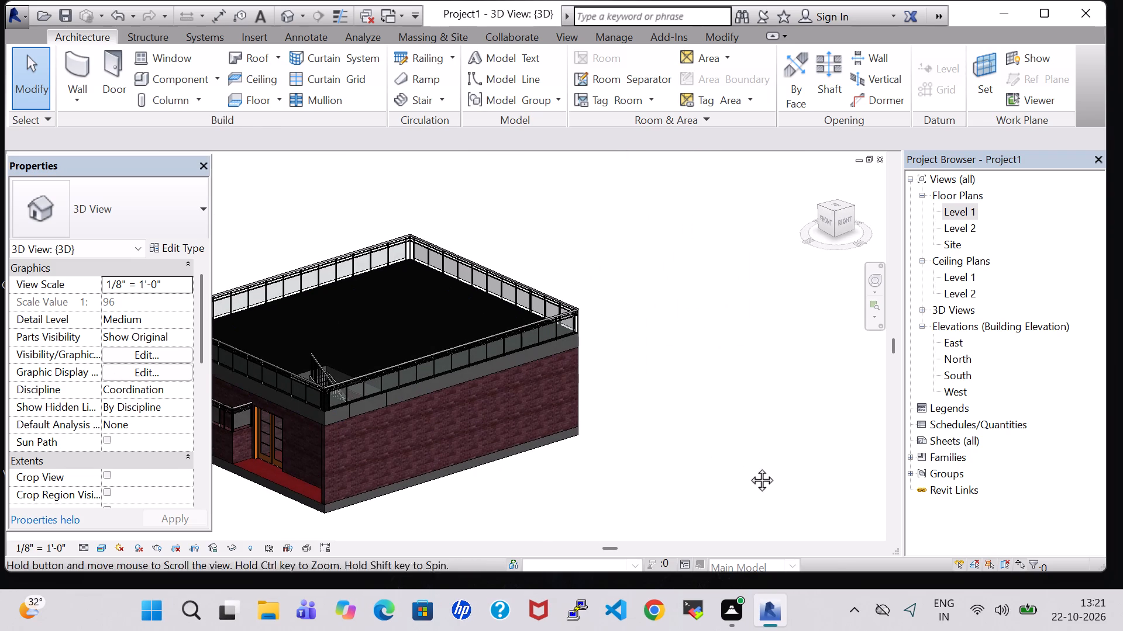
pyautogui.moveTo(749, 467); pyautogui.dragTo(747, 457, button='middle')
pyautogui.keyDown('shift'); pyautogui.moveTo(644, 464); pyautogui.dragTo(708, 424, button='middle'); pyautogui.keyUp('shift')
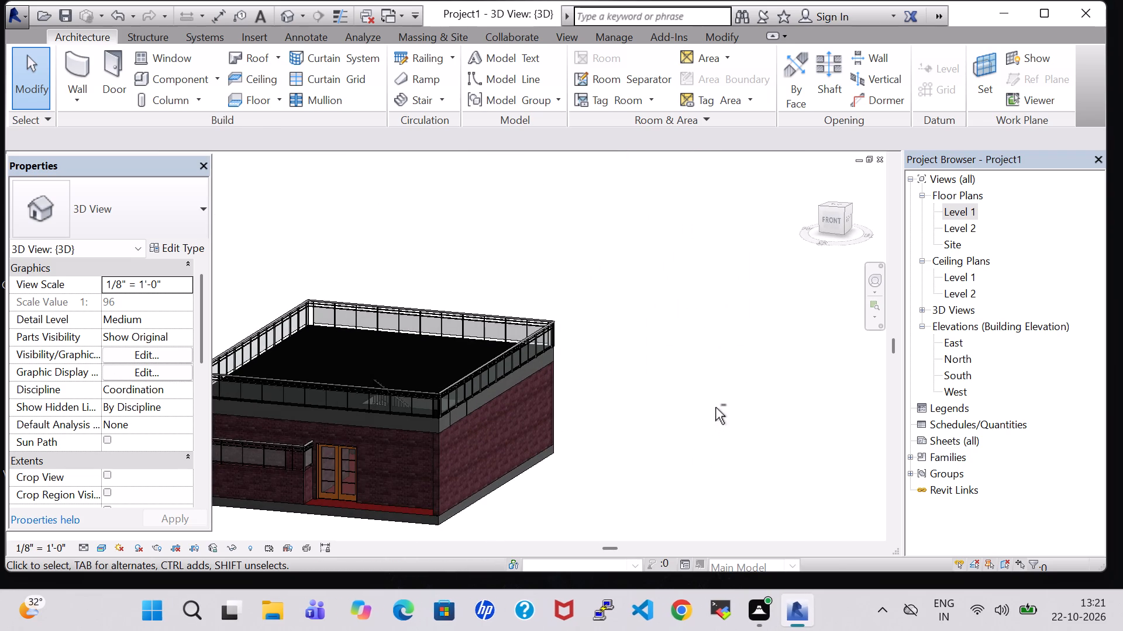
pyautogui.moveTo(656, 470); pyautogui.dragTo(731, 447, button='middle')
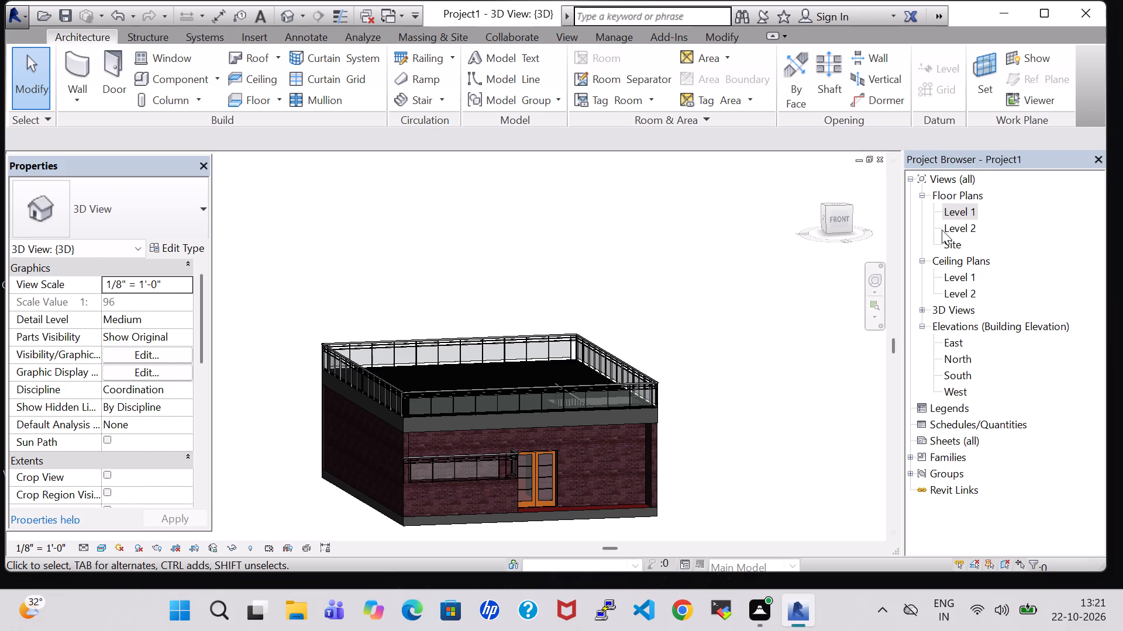
# From the Level 1 plan, load the residential door family Door-Interior-Single-Full Glass-Wood in the 18" x 80" type.
pyautogui.tripleClick(952, 214)
pyautogui.click(952, 214)
pyautogui.scroll(-2, 677, 373)
pyautogui.middleClick(709, 383)
pyautogui.moveTo(709, 383); pyautogui.dragTo(678, 345, button='middle')
pyautogui.scroll(9, 431, 336)
pyautogui.moveTo(622, 287); pyautogui.dragTo(694, 379, button='middle')
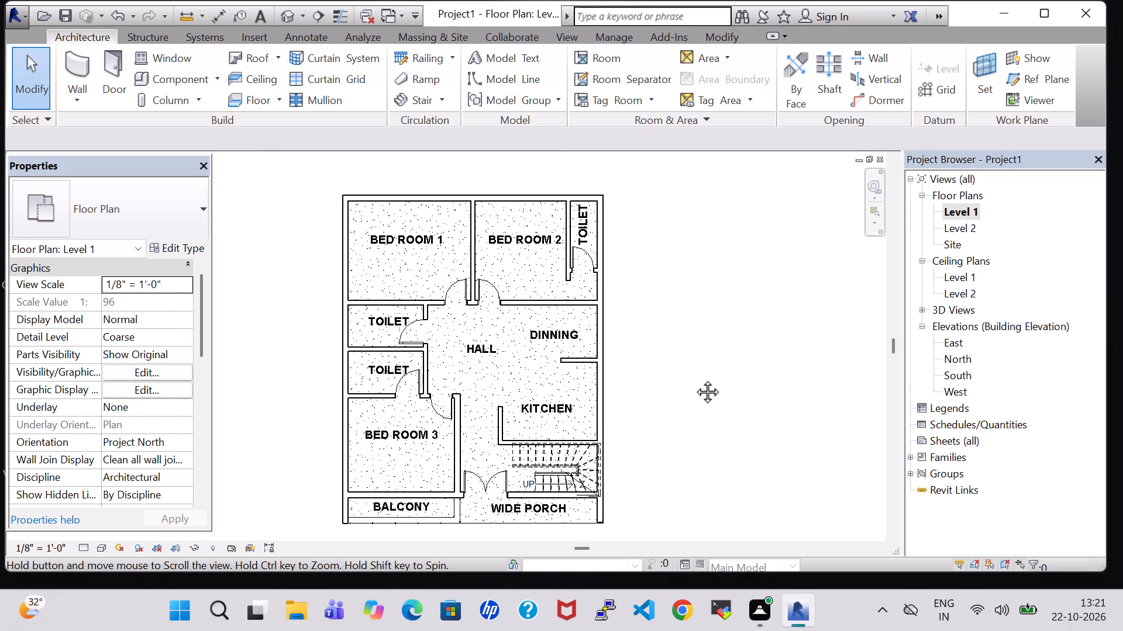
pyautogui.moveTo(694, 379); pyautogui.dragTo(761, 354, button='middle')
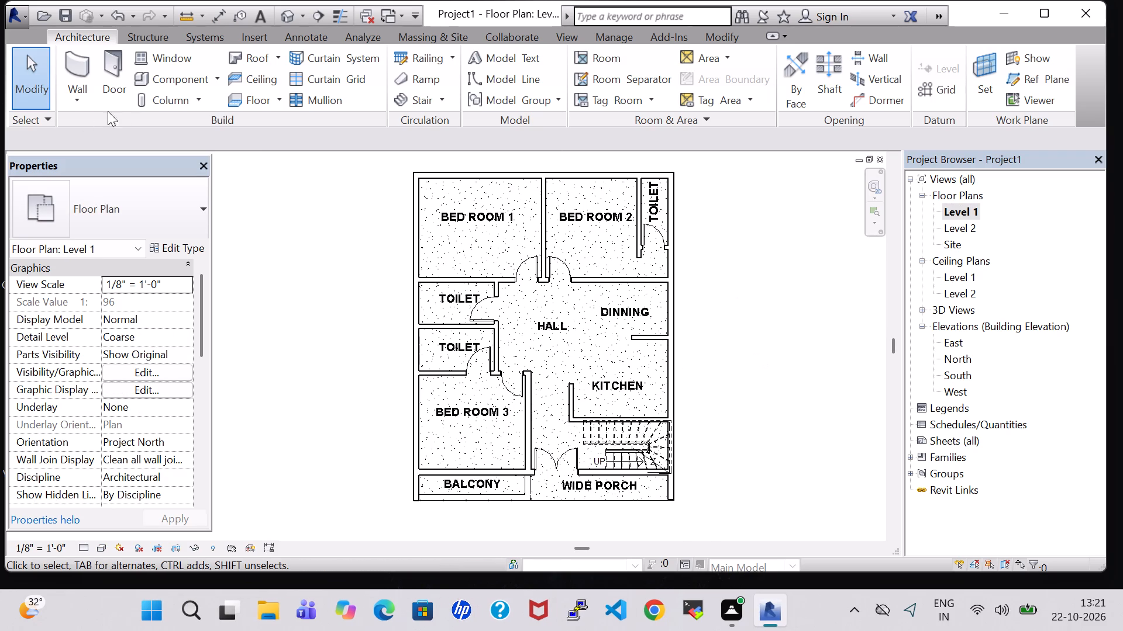
pyautogui.click(126, 72)
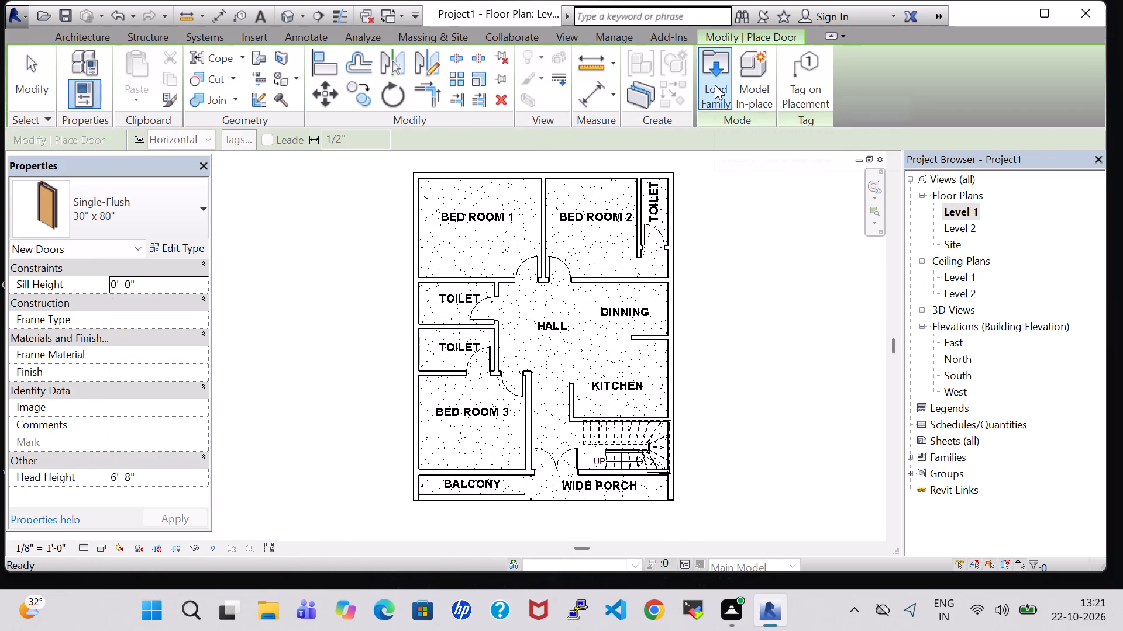
pyautogui.click(715, 85)
pyautogui.doubleClick(640, 296)
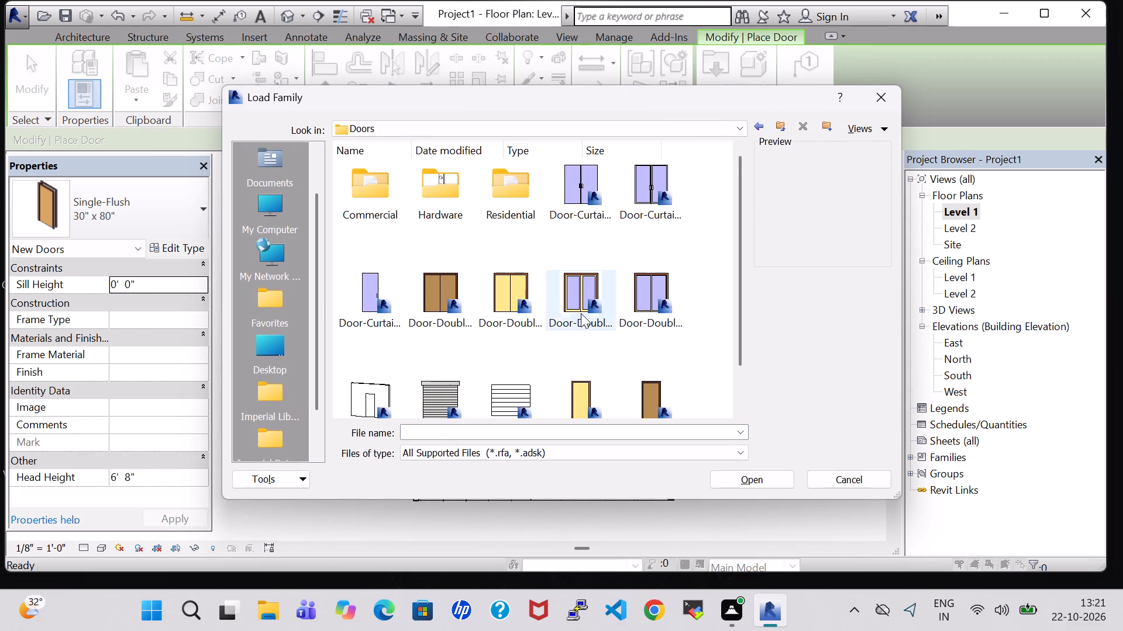
pyautogui.doubleClick(518, 183)
pyautogui.scroll(-2, 511, 200)
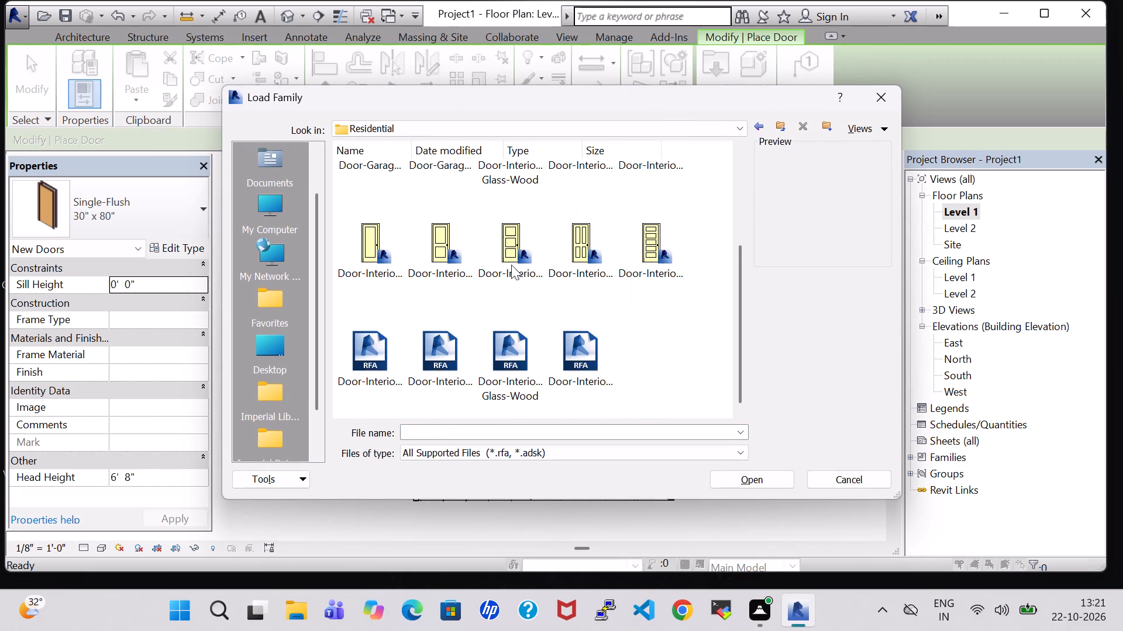
pyautogui.click(519, 358)
pyautogui.click(760, 480)
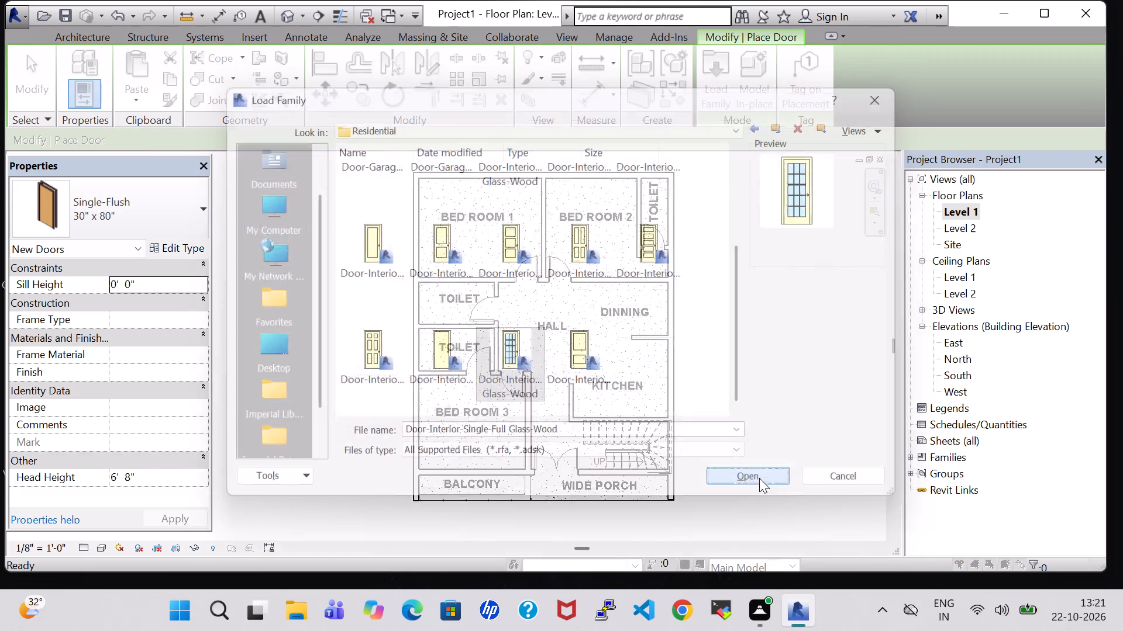
pyautogui.click(647, 265)
pyautogui.click(640, 375)
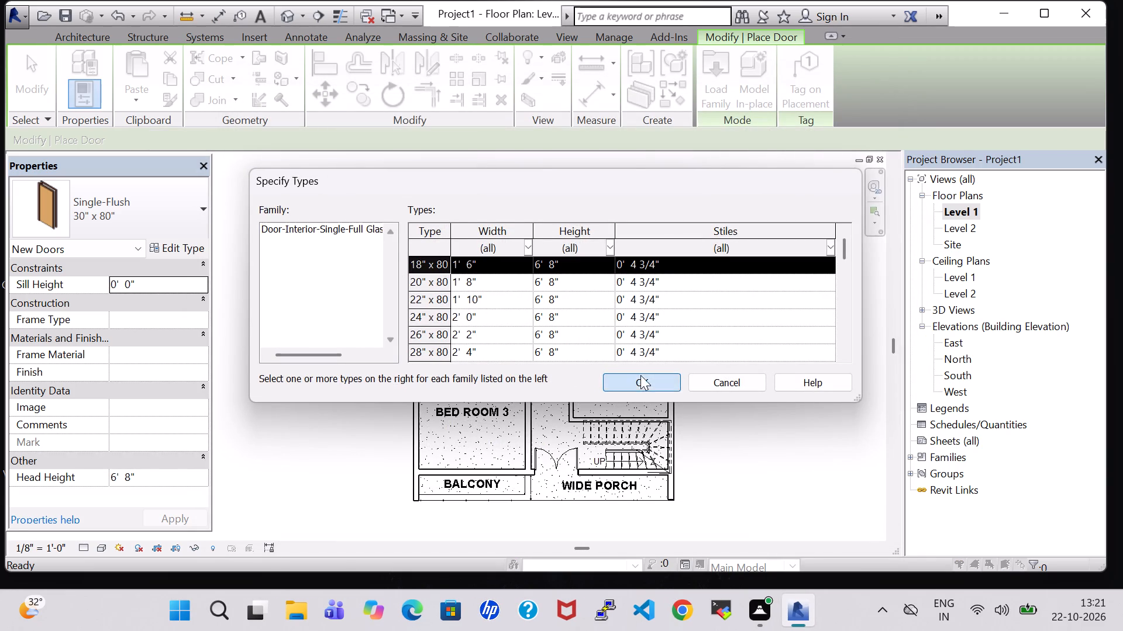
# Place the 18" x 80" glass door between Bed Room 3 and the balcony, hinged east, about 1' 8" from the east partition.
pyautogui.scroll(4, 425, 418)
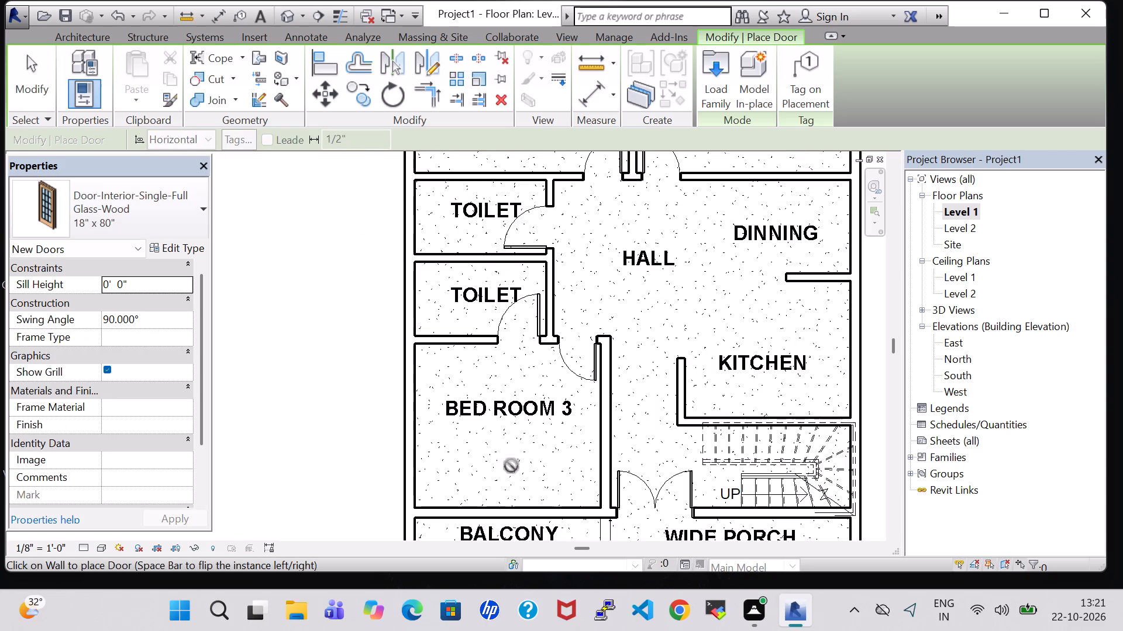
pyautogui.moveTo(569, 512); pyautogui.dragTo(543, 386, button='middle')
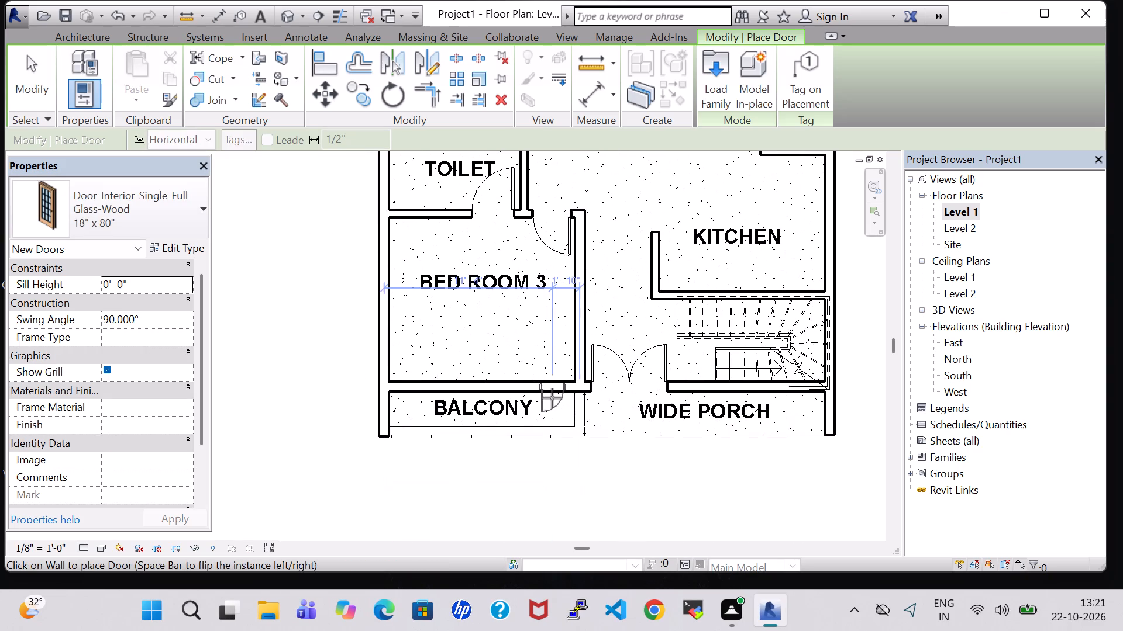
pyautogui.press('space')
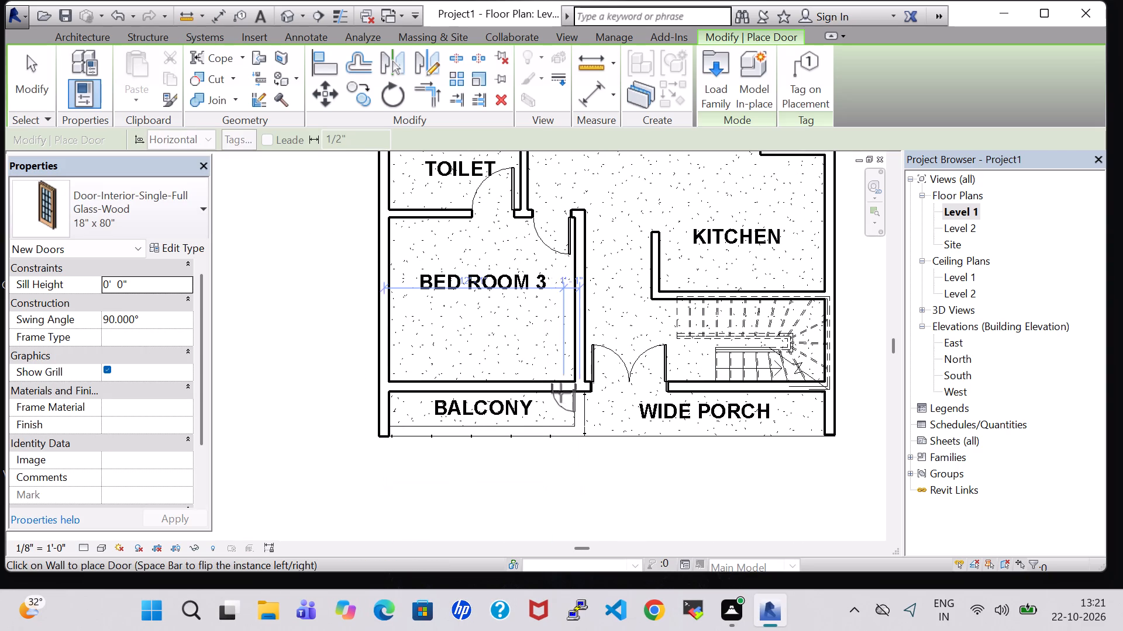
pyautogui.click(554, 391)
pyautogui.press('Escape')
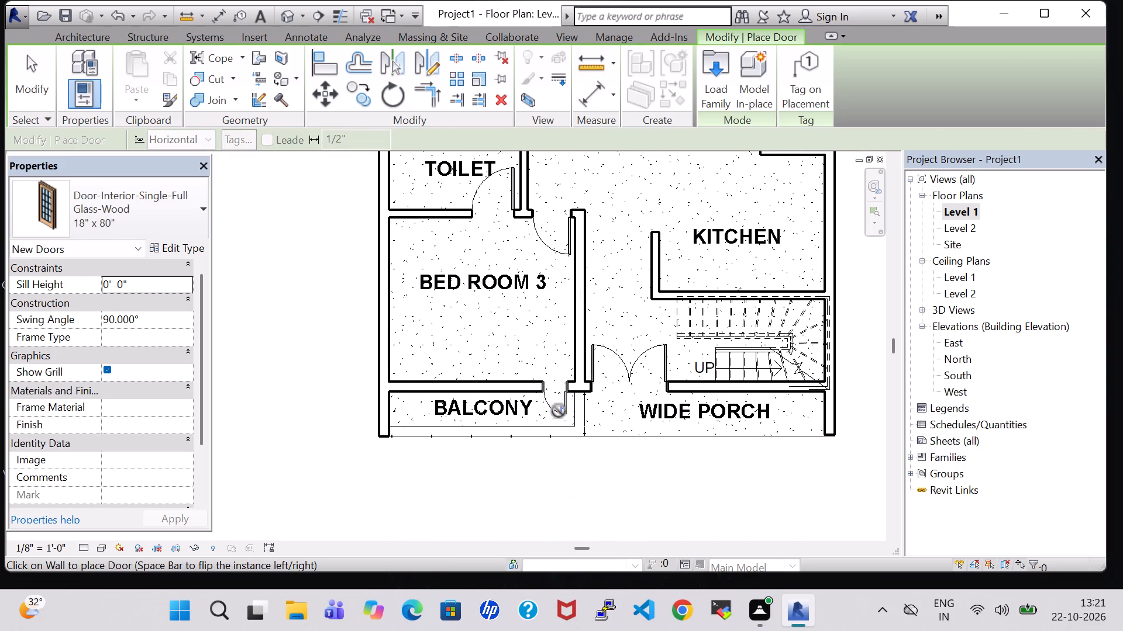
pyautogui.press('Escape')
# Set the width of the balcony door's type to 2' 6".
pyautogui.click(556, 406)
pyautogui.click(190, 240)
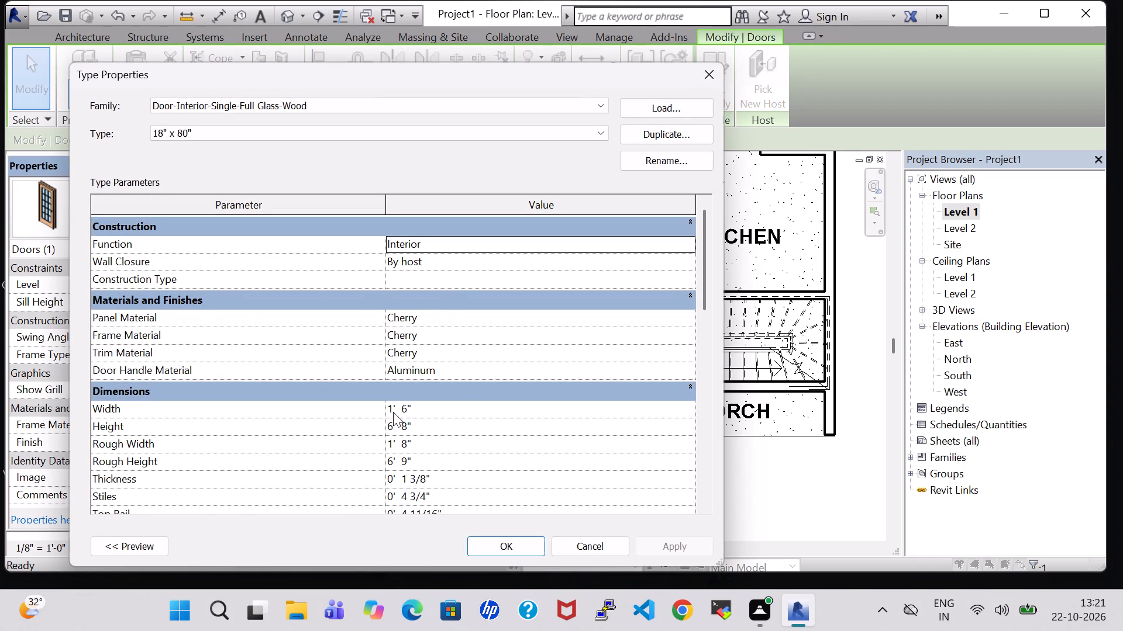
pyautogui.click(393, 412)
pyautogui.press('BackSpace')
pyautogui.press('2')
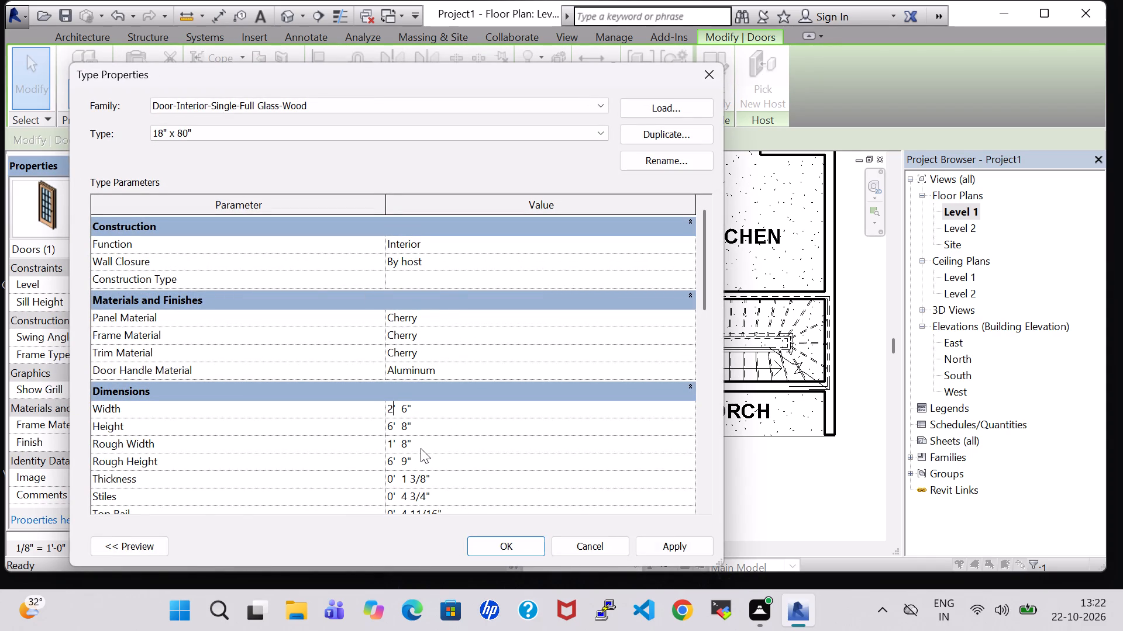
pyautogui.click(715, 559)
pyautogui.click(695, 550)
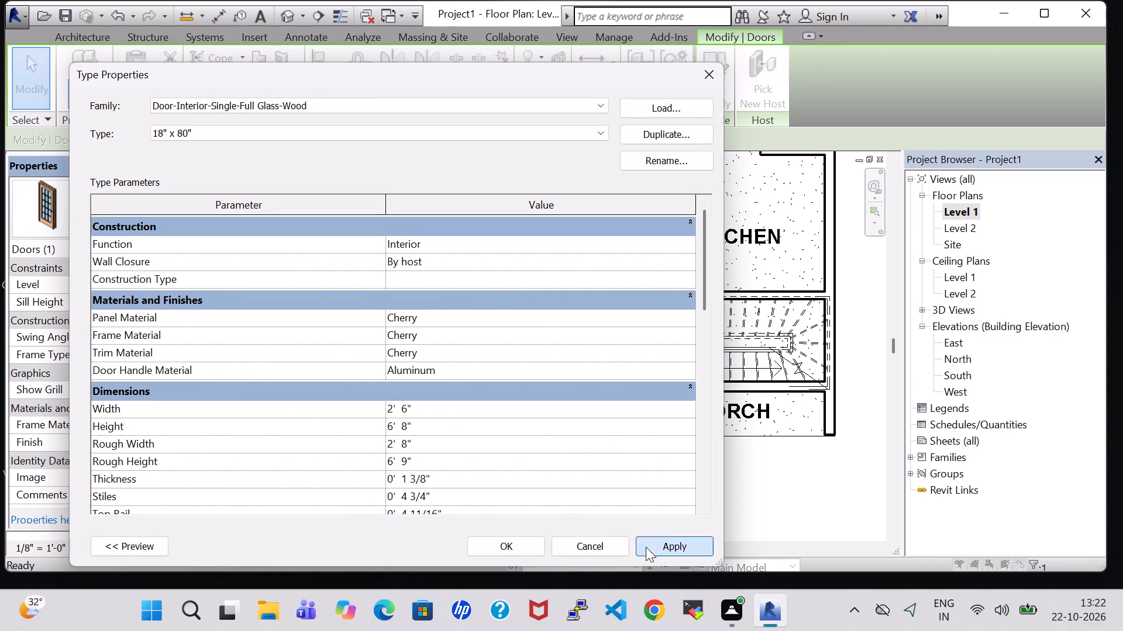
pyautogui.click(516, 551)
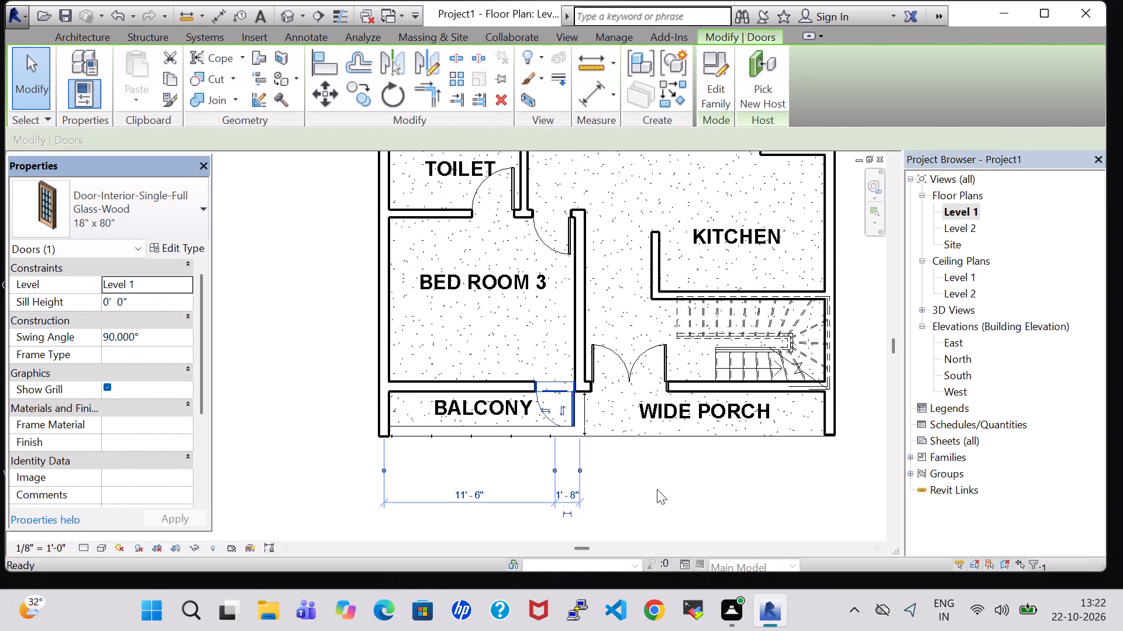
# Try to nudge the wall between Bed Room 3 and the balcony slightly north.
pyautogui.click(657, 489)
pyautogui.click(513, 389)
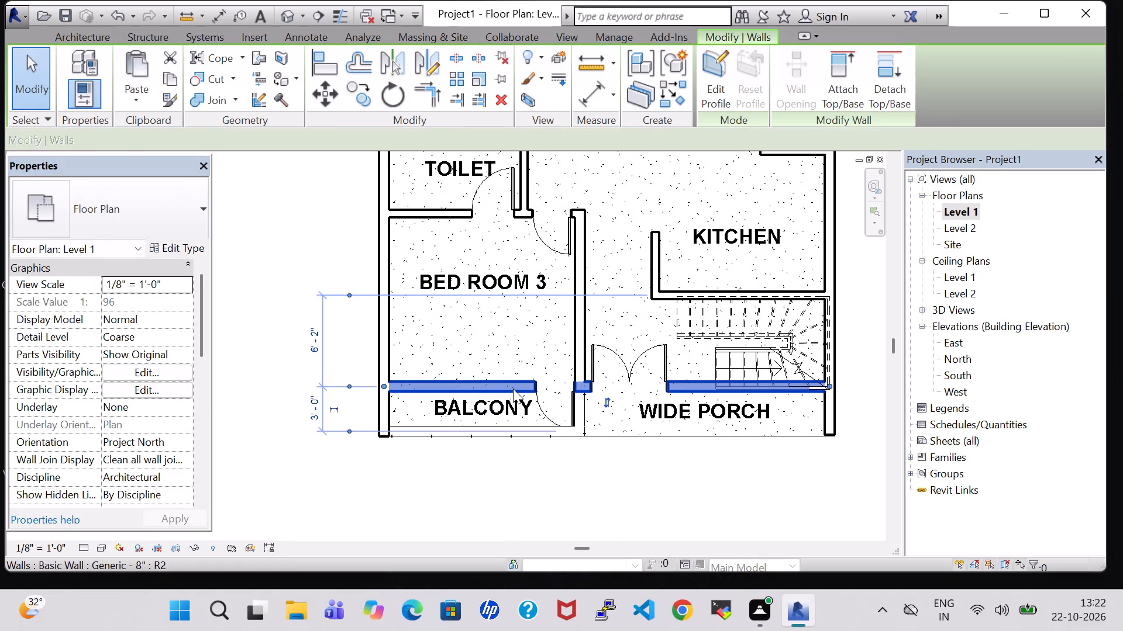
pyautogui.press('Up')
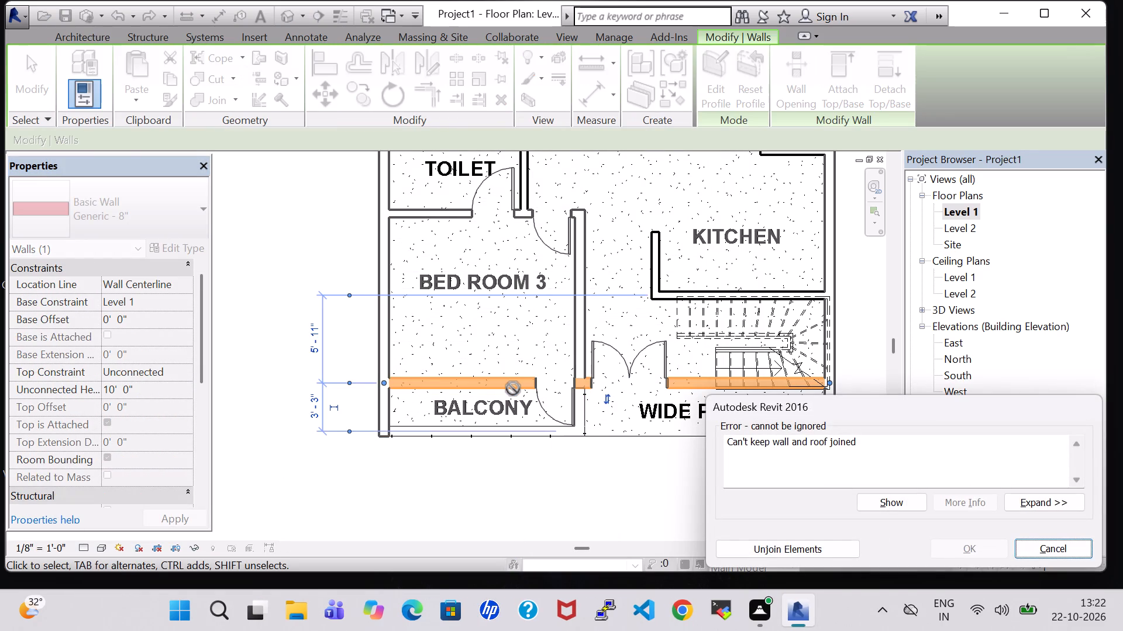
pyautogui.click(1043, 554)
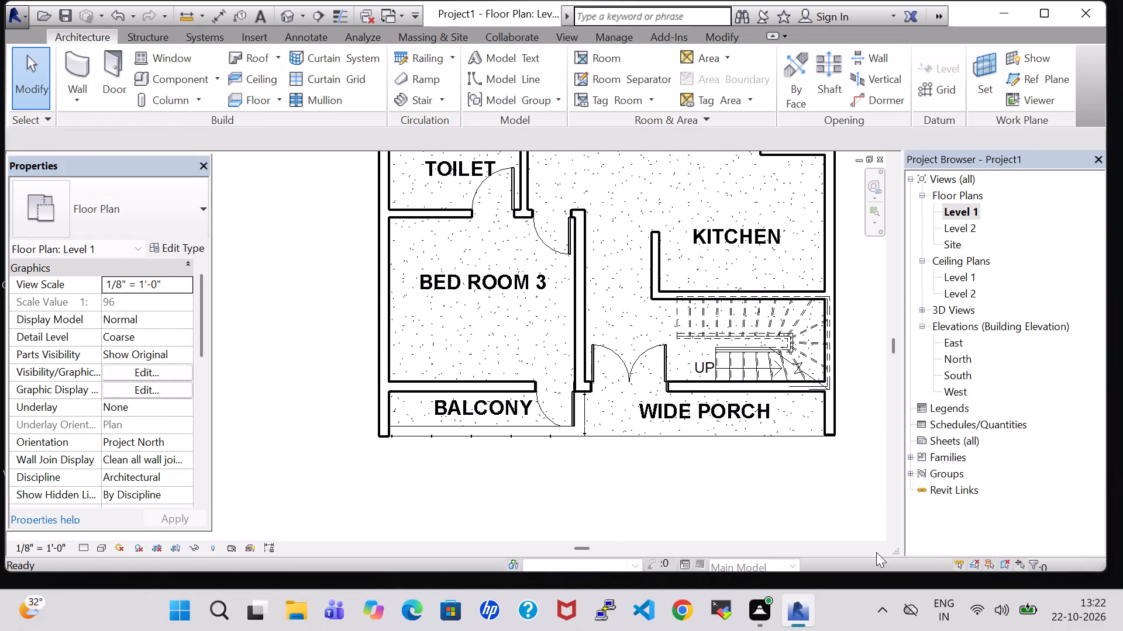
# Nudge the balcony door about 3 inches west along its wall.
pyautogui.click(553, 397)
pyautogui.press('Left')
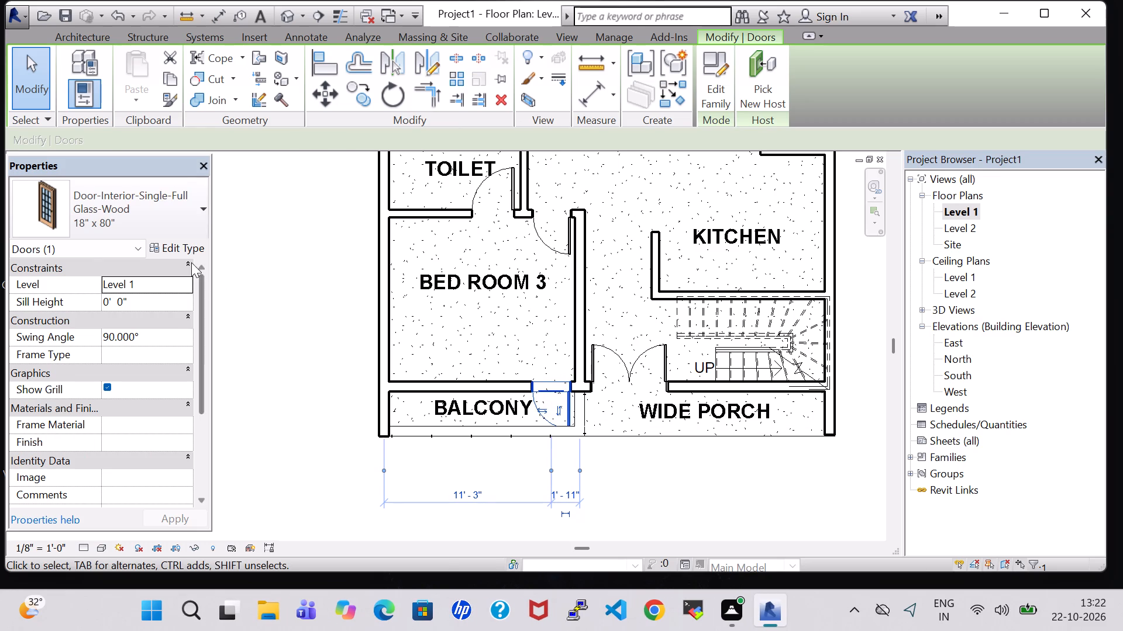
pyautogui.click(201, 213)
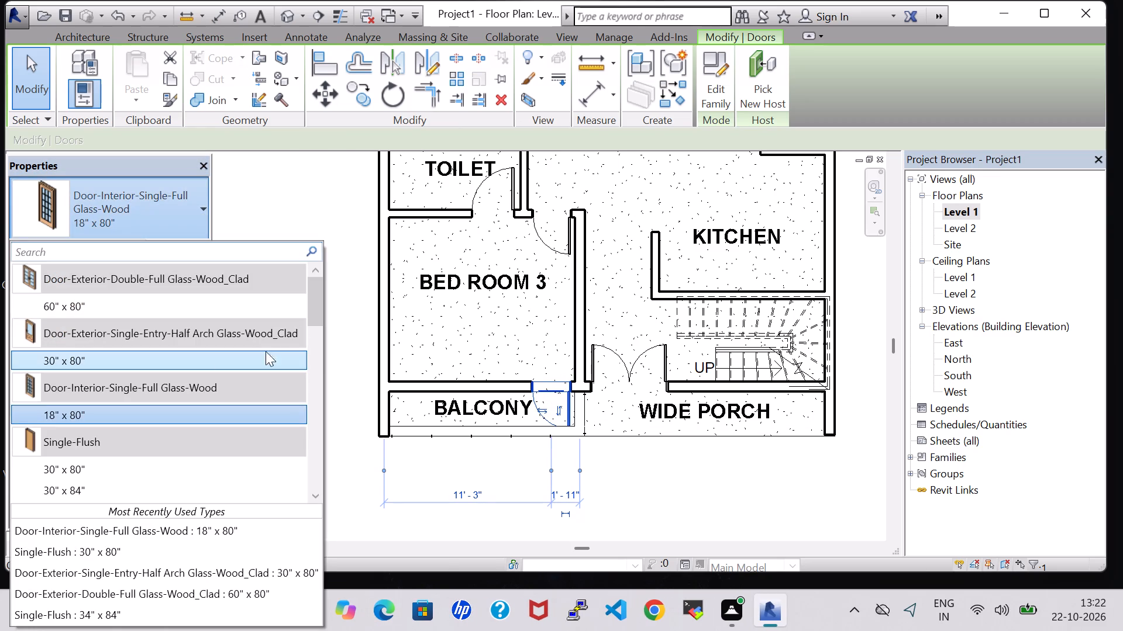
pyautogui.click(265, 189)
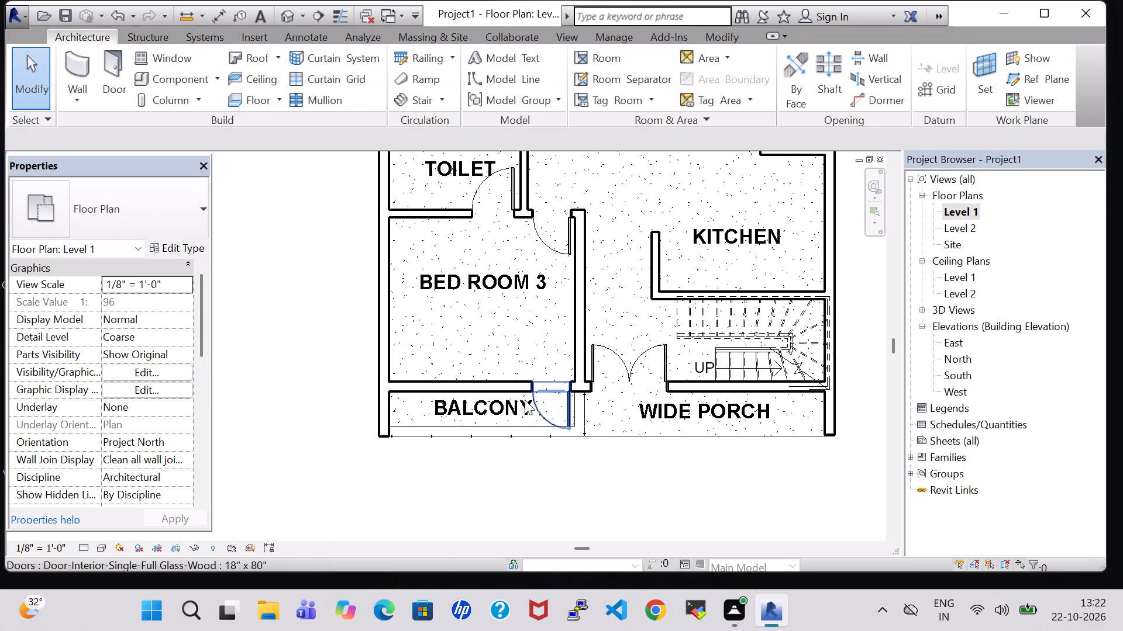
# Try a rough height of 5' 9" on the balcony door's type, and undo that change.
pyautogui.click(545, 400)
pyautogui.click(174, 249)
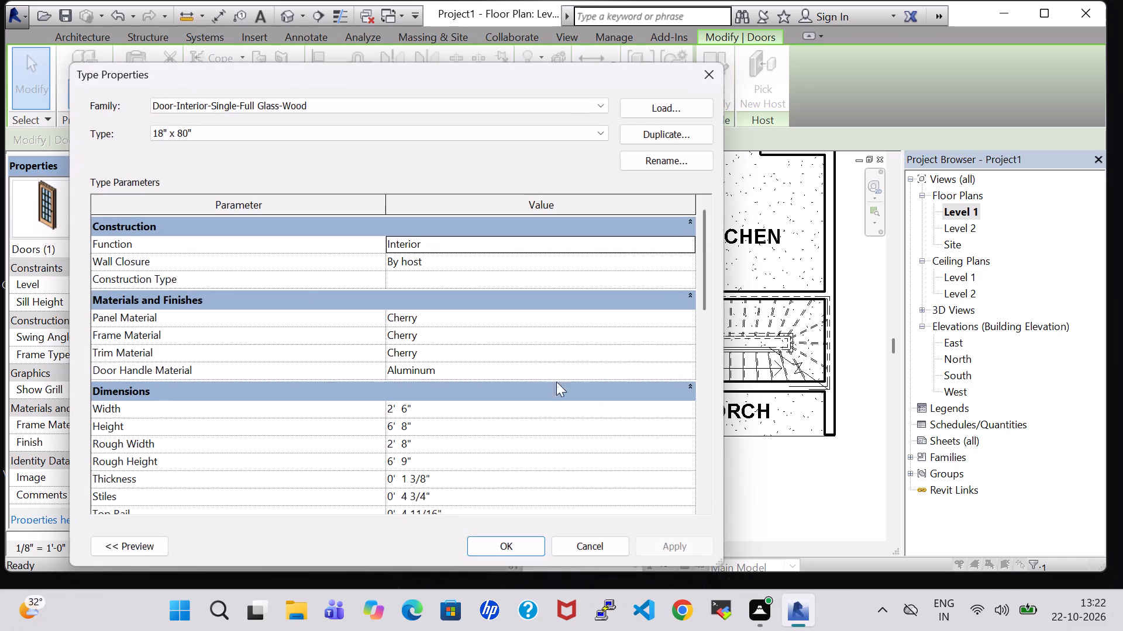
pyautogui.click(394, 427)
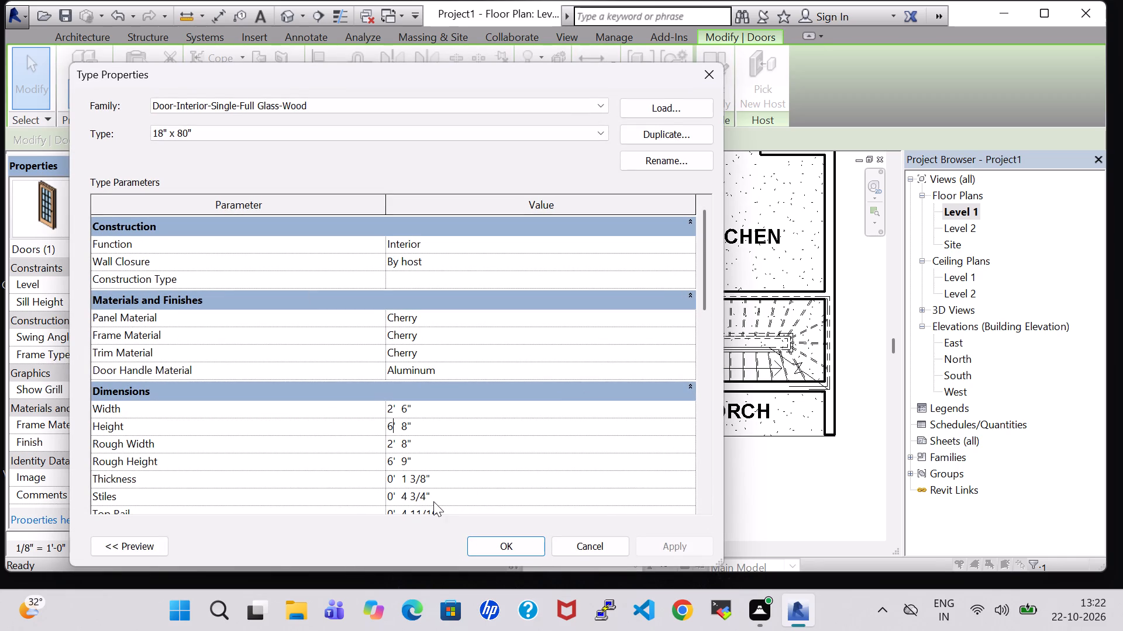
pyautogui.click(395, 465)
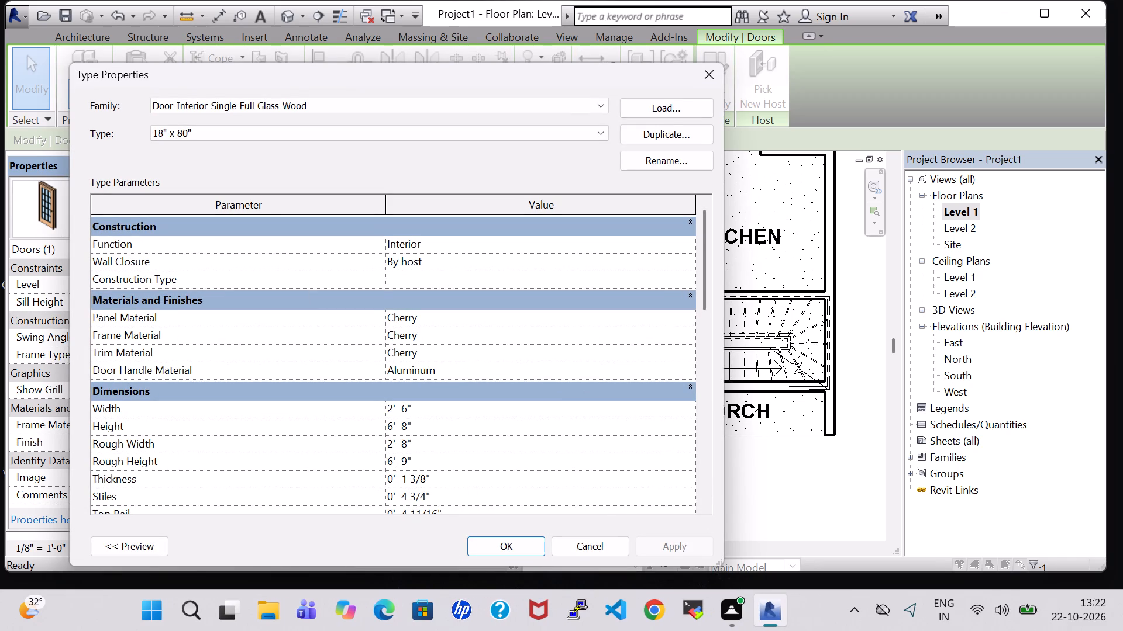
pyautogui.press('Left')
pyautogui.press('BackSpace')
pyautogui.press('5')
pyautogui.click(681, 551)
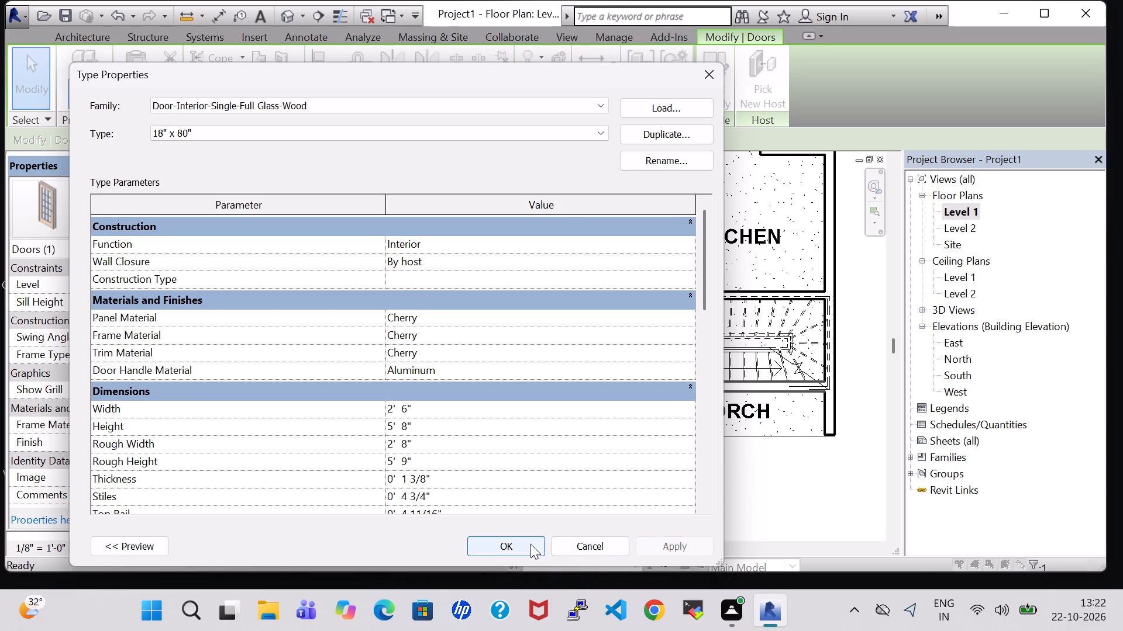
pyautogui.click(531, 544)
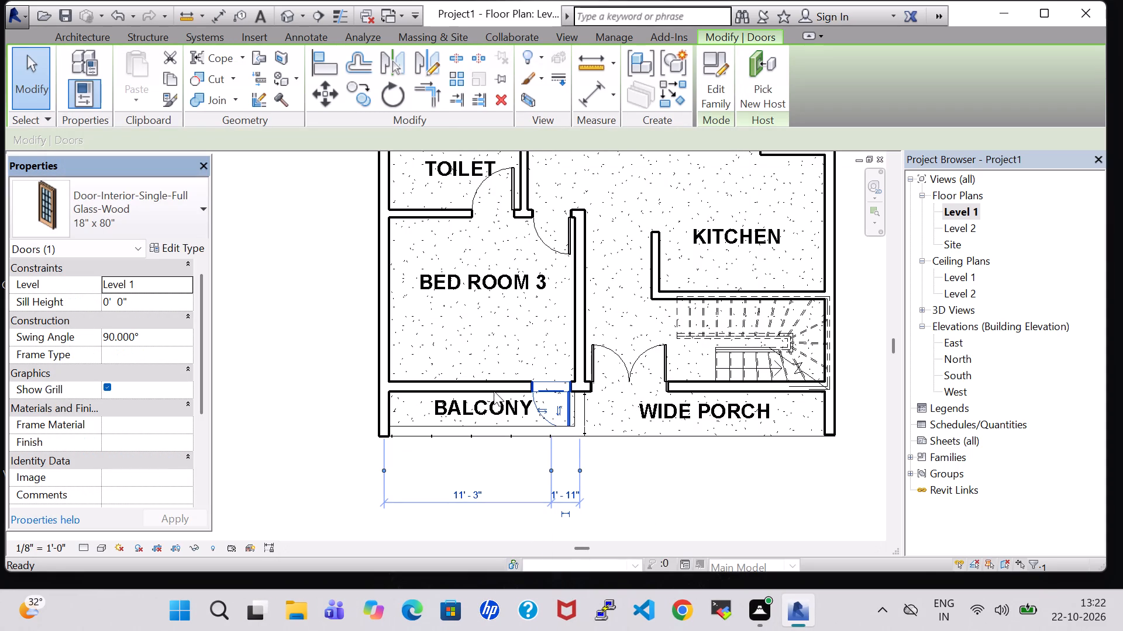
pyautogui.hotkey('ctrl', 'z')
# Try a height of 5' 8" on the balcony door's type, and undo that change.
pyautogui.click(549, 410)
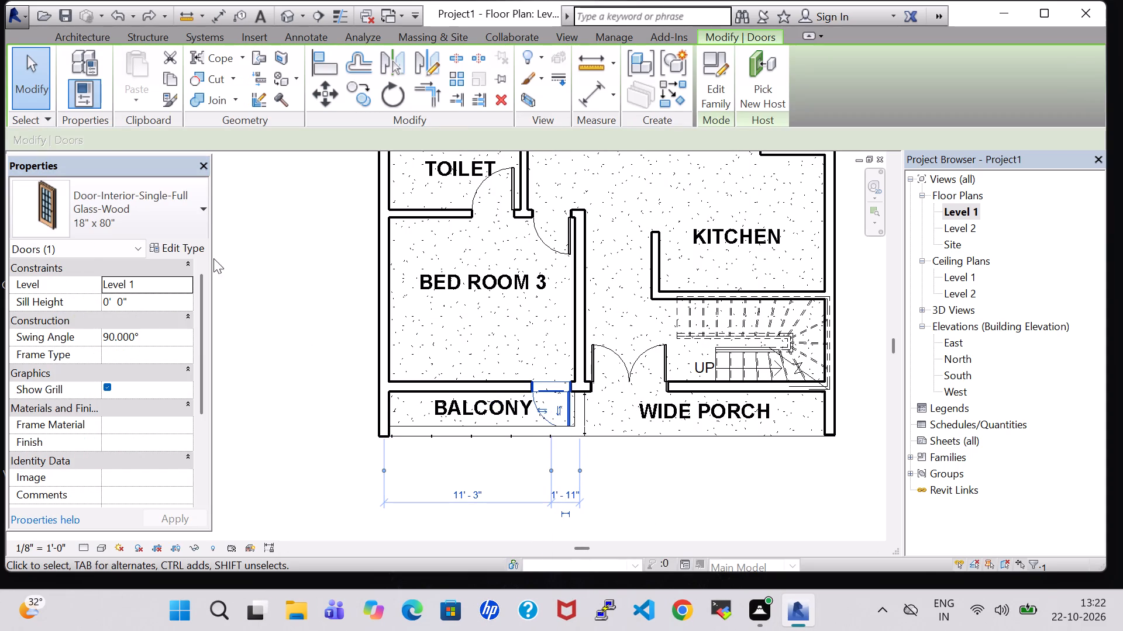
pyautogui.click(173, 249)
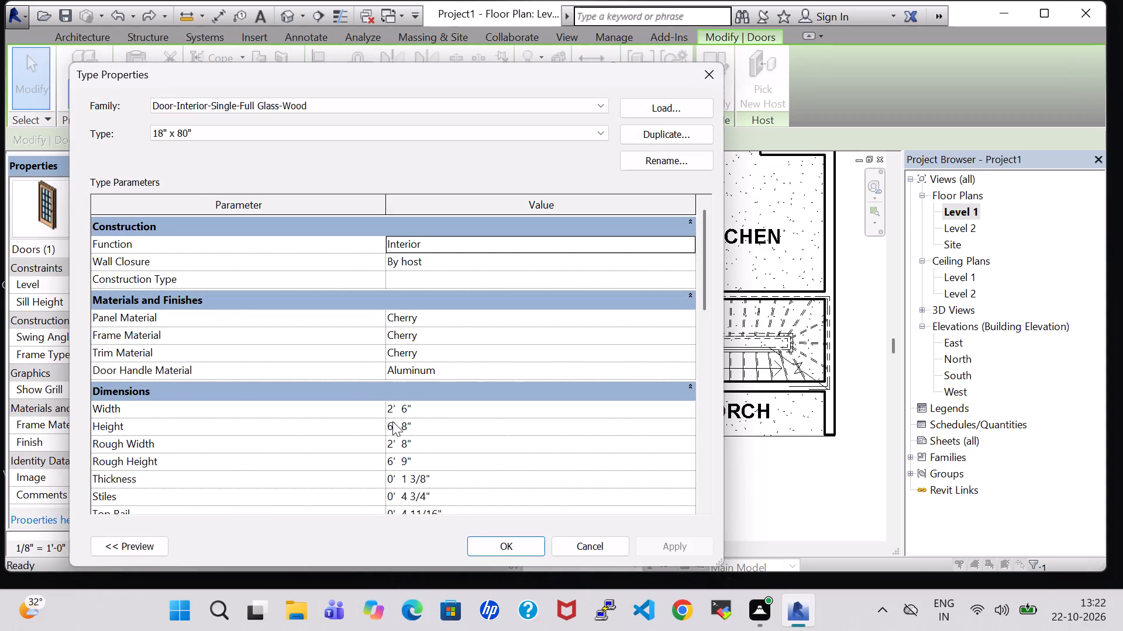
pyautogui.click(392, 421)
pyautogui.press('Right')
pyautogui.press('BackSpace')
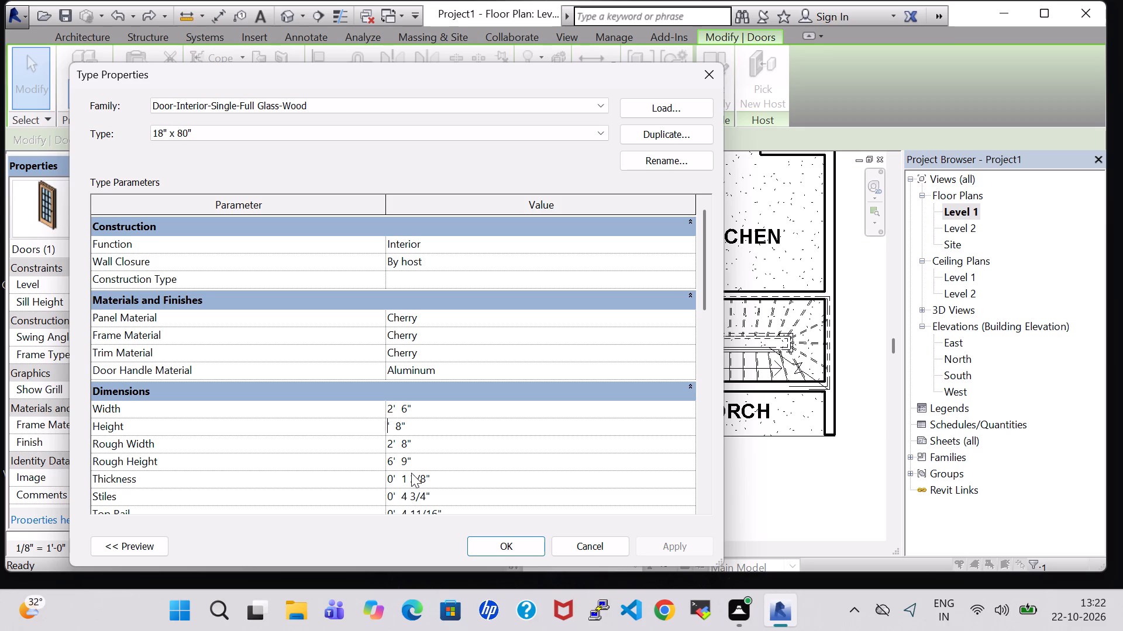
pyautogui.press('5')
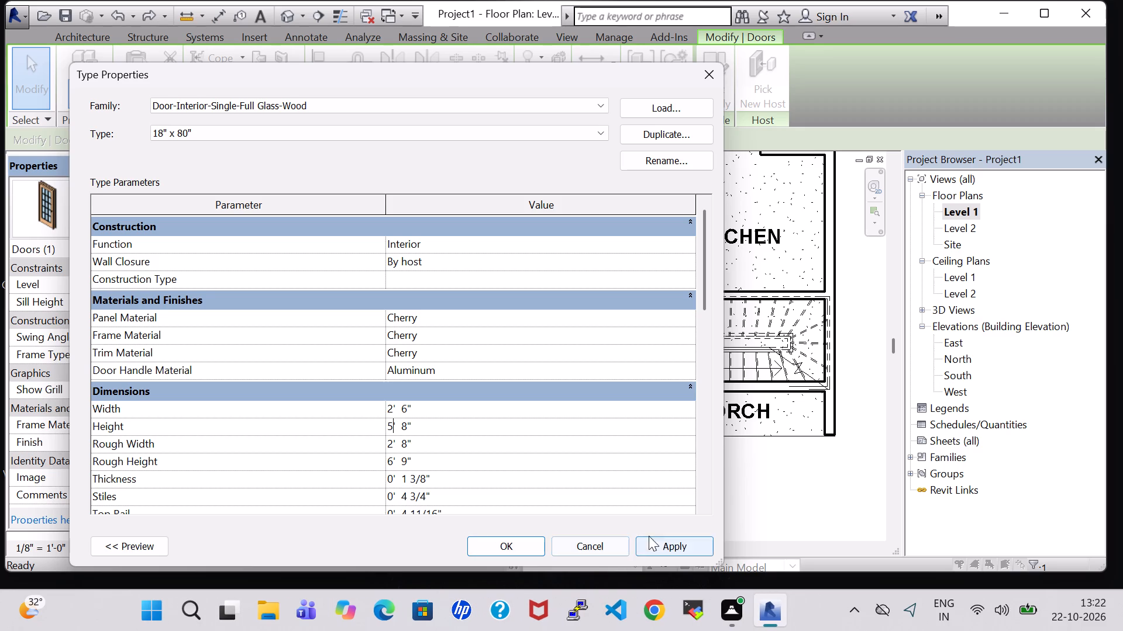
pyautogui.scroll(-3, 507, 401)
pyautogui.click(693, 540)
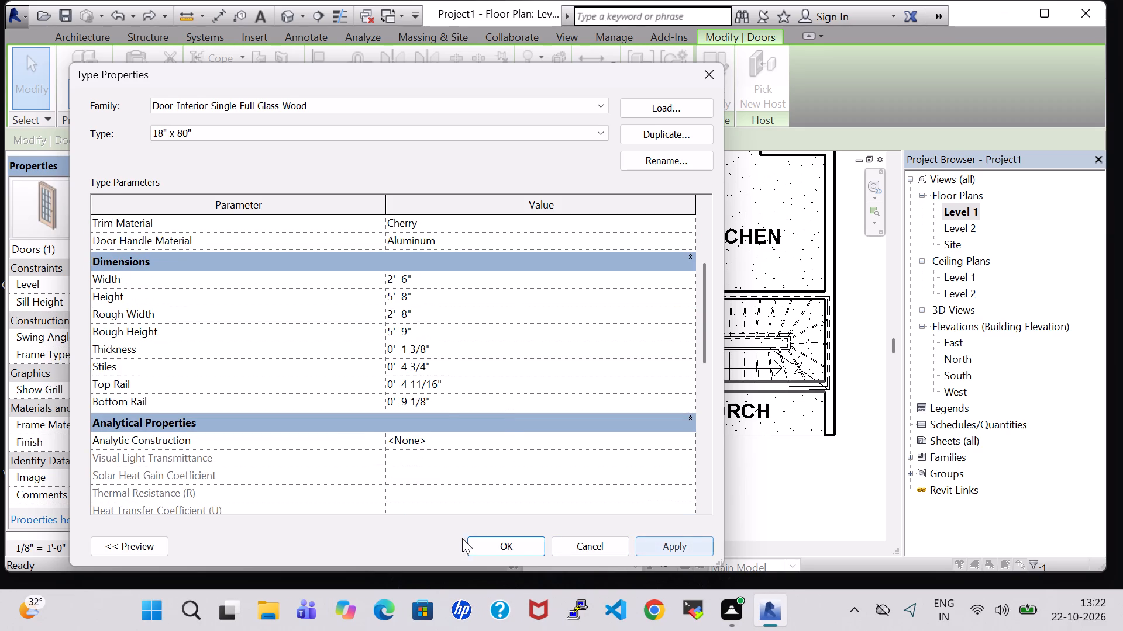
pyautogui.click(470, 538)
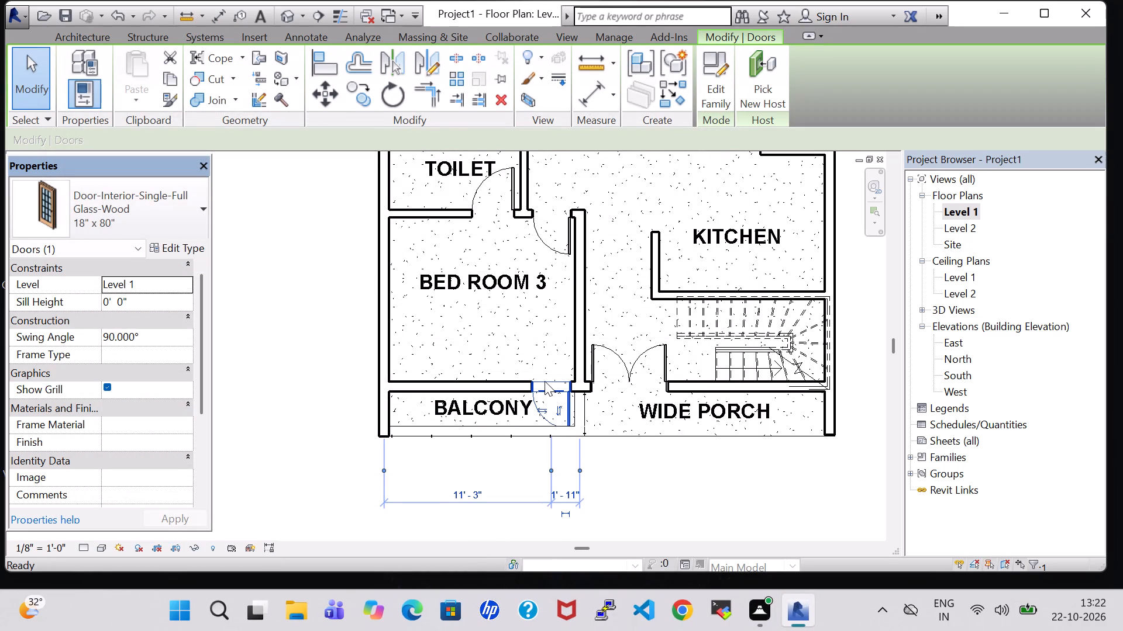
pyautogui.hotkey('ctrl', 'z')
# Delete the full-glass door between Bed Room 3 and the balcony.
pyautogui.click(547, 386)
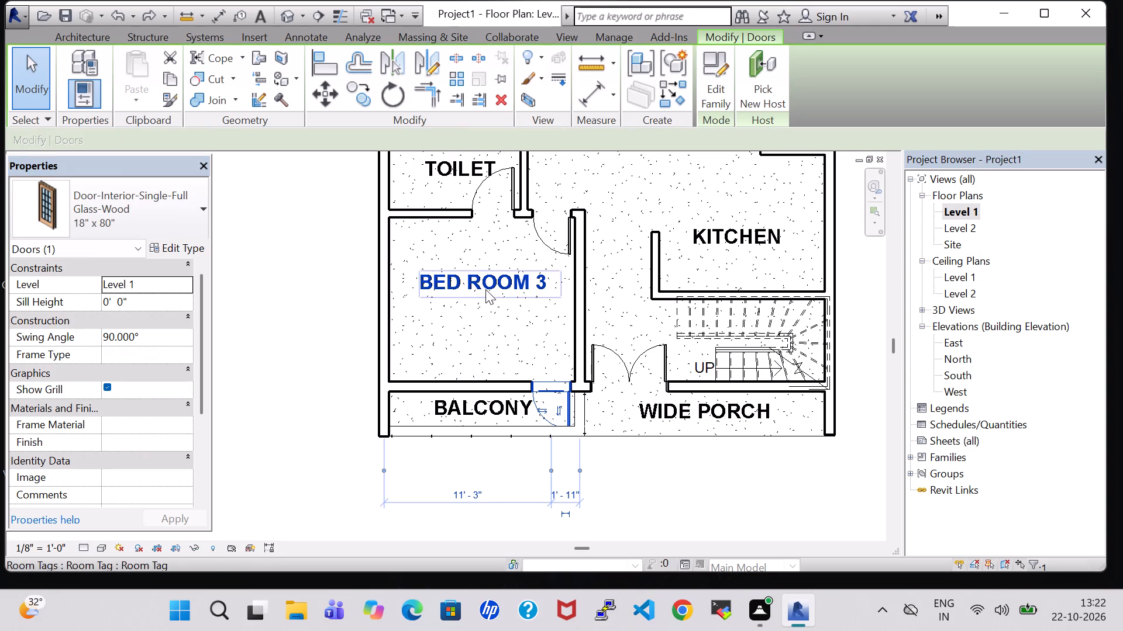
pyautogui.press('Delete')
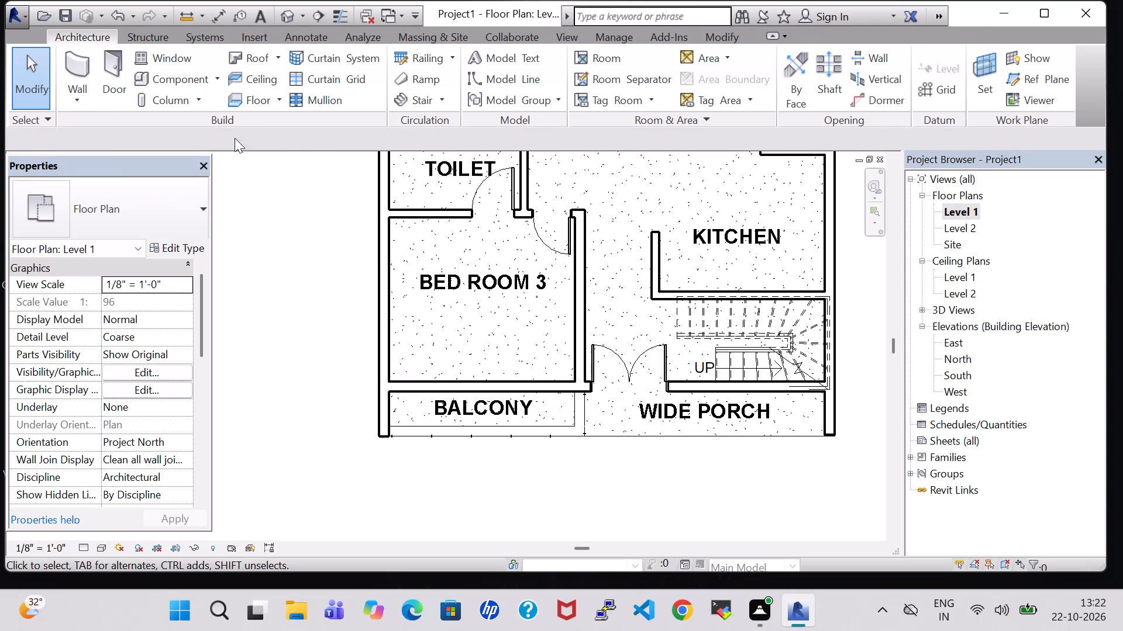
# Place a 30" x 80" Door-Exterior-Single-Entry-Half Arch Glass-Wood_Clad between Bed Room 3 and the balcony, about 2' 1" from the east partition.
pyautogui.click(163, 83)
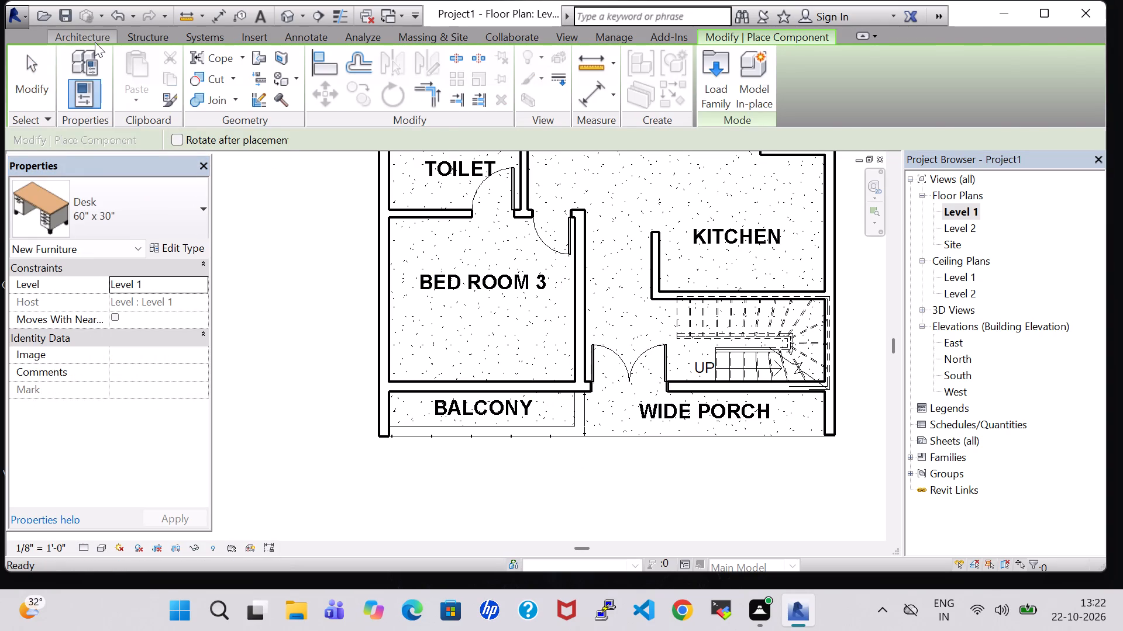
pyautogui.click(94, 41)
pyautogui.click(109, 61)
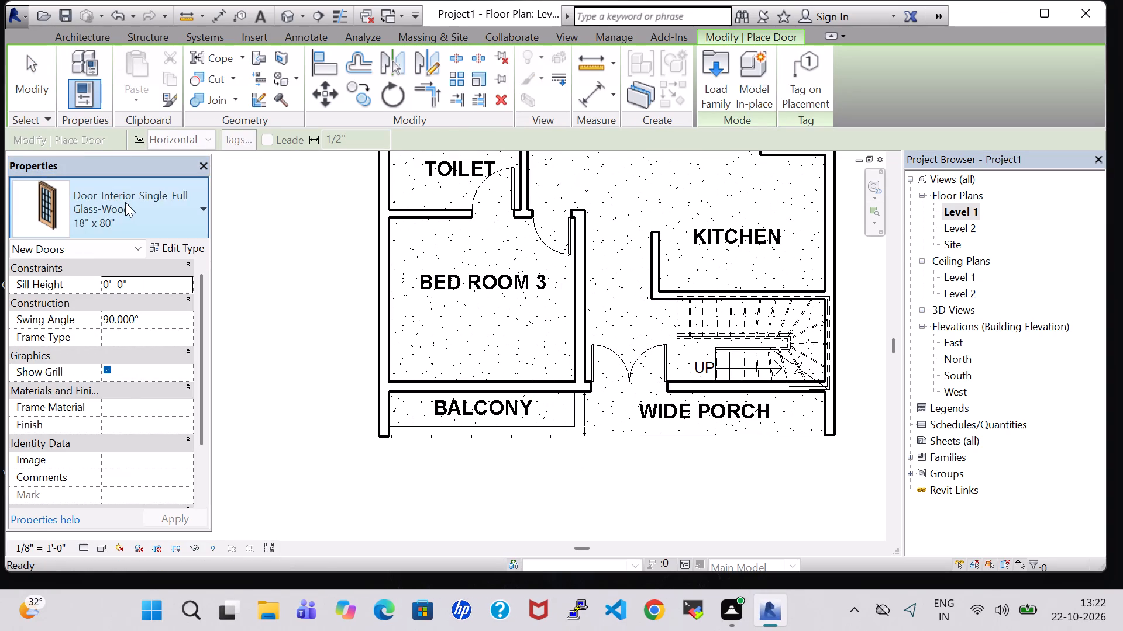
pyautogui.click(125, 202)
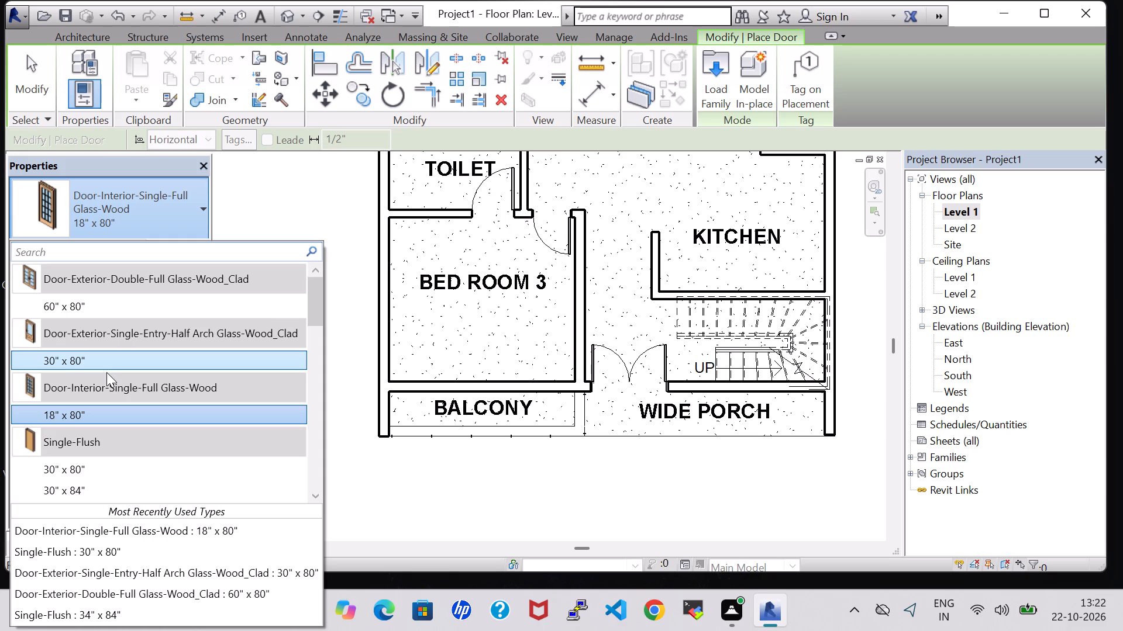
pyautogui.click(106, 372)
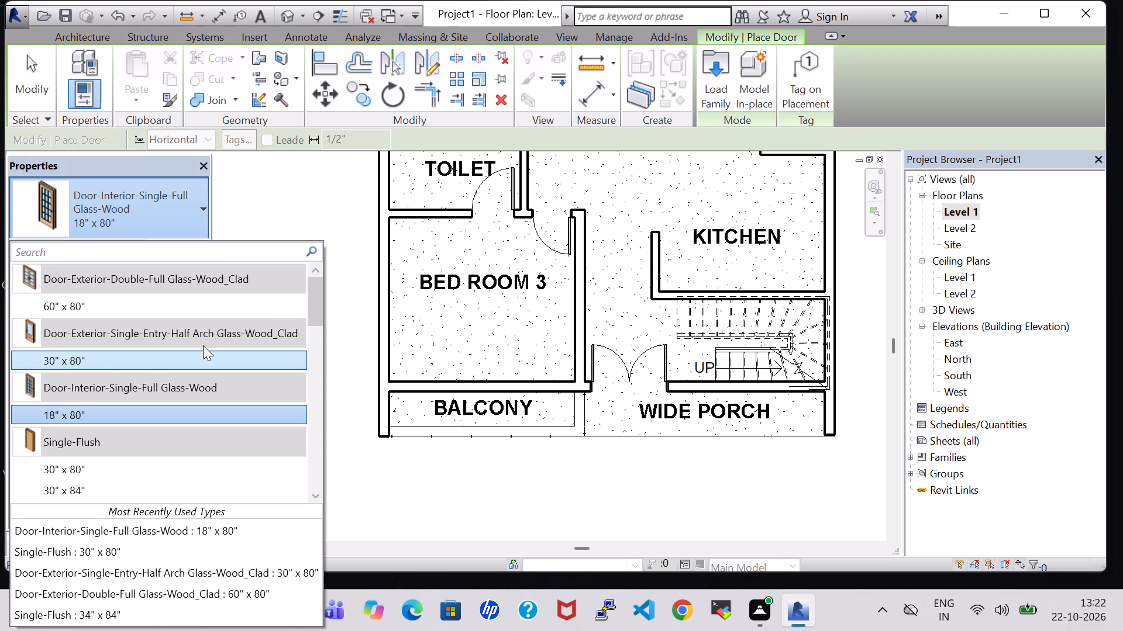
pyautogui.click(127, 355)
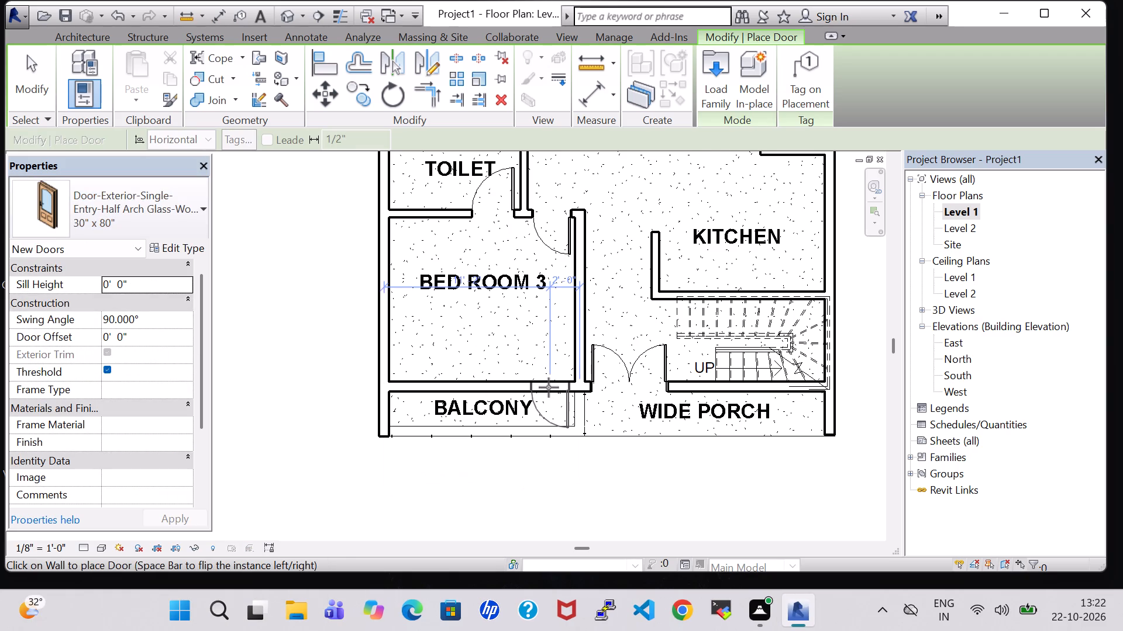
pyautogui.click(549, 387)
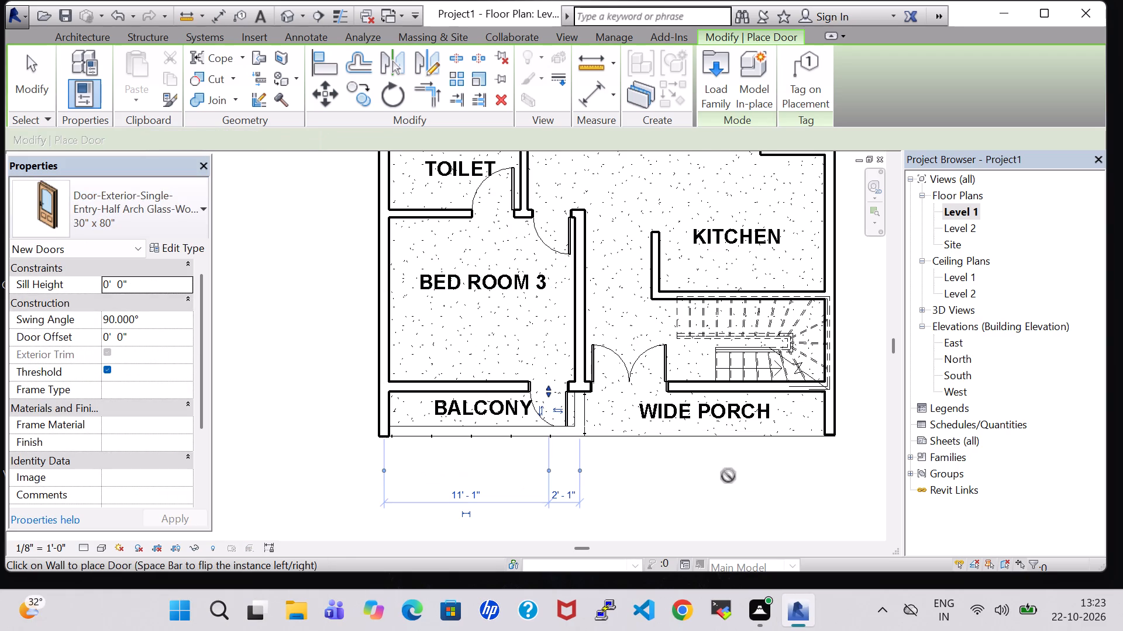
pyautogui.press('Escape')
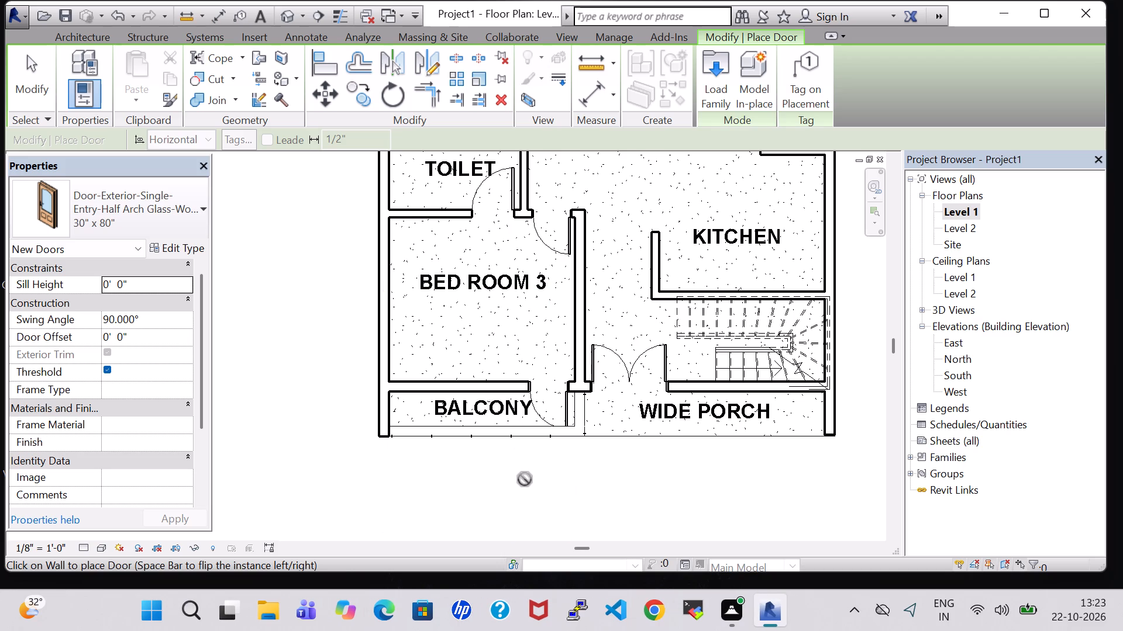
# Delete the half-arch glass door between Bed Room 3 and the balcony.
pyautogui.press('Escape')
pyautogui.click(497, 383)
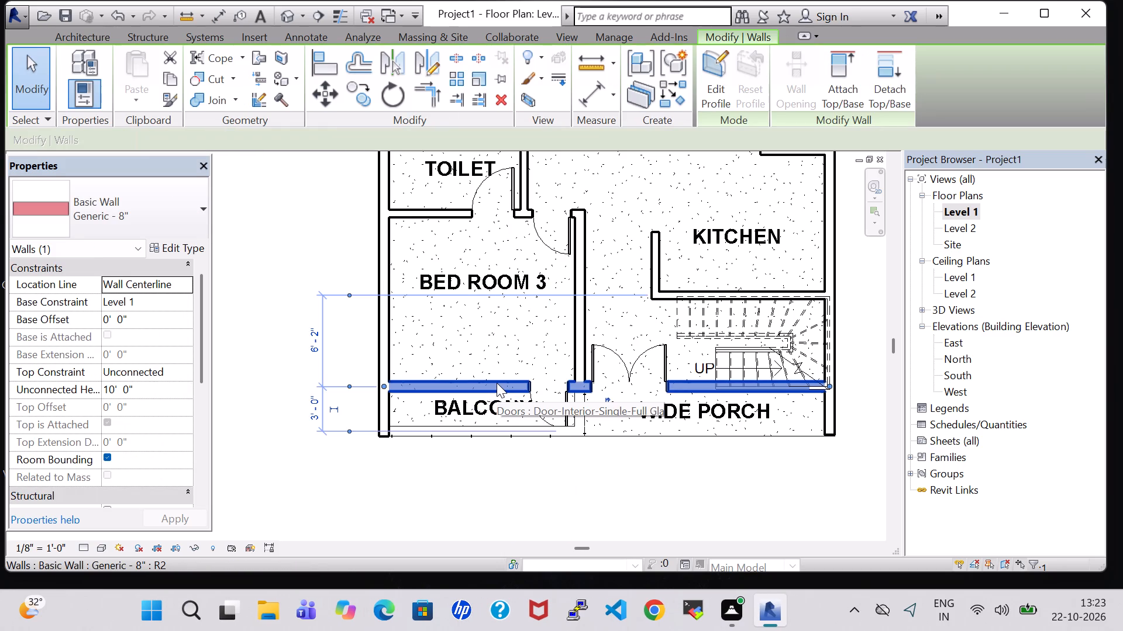
pyautogui.click(702, 511)
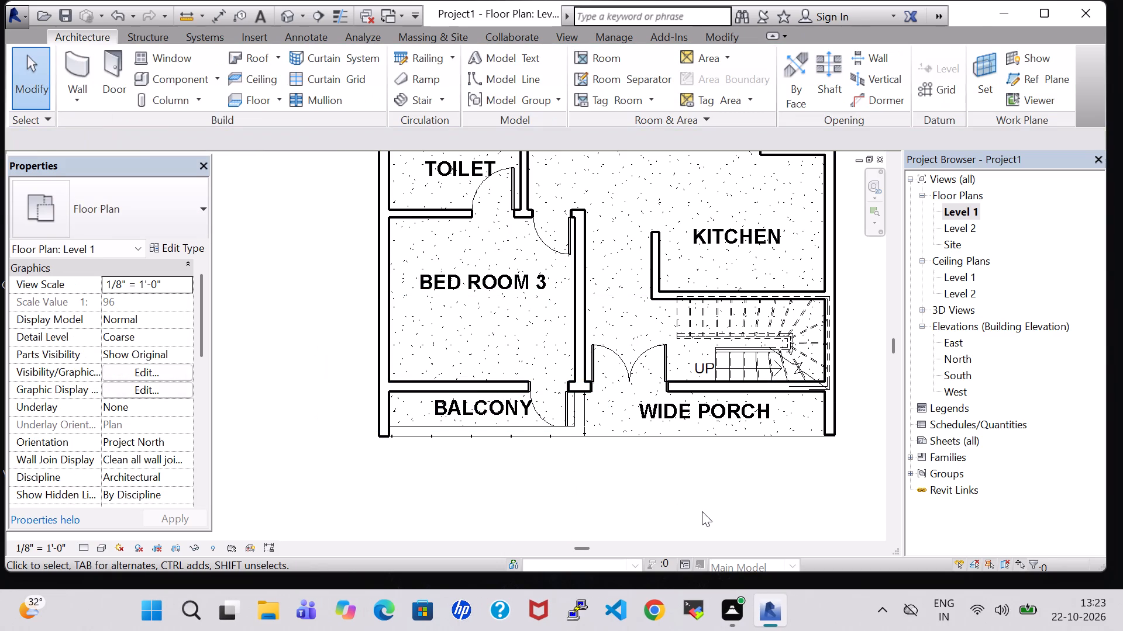
pyautogui.click(542, 396)
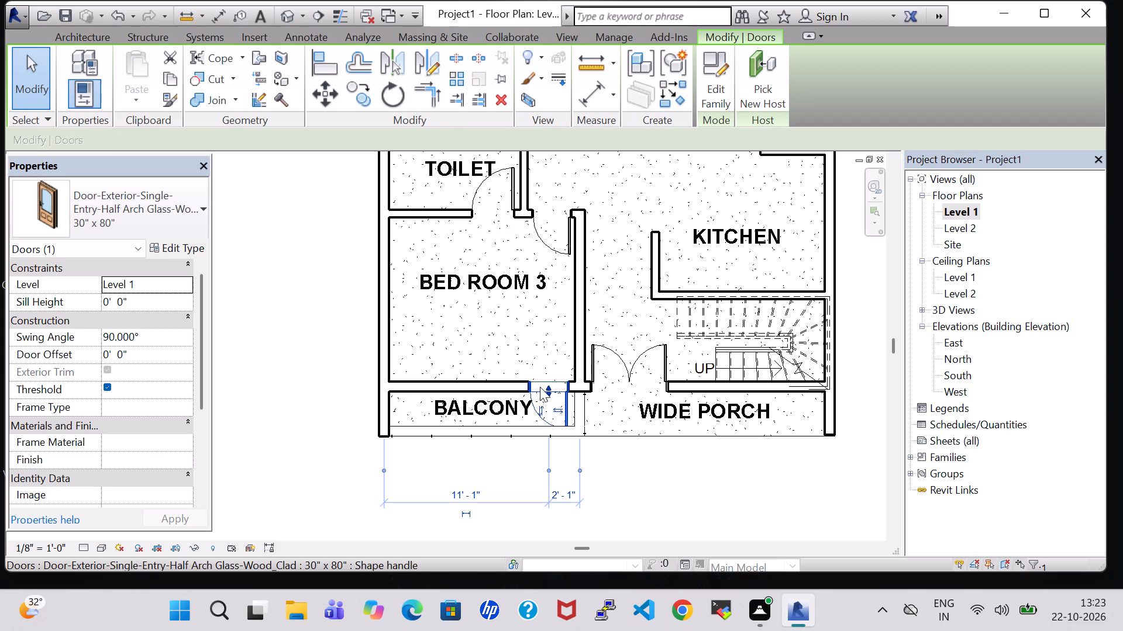
pyautogui.press('Delete')
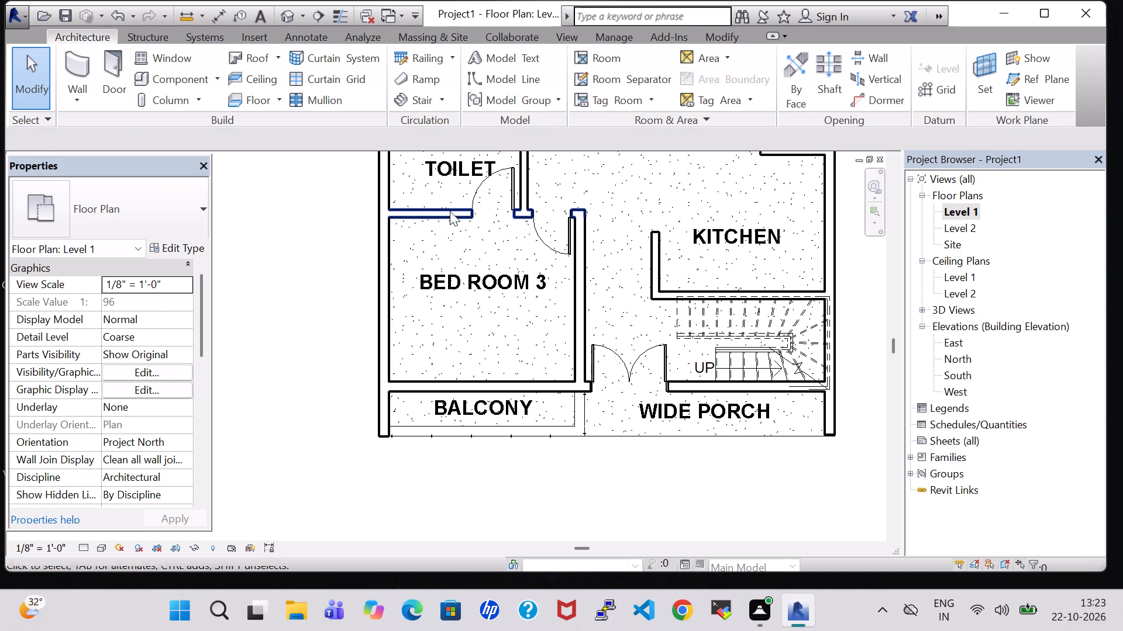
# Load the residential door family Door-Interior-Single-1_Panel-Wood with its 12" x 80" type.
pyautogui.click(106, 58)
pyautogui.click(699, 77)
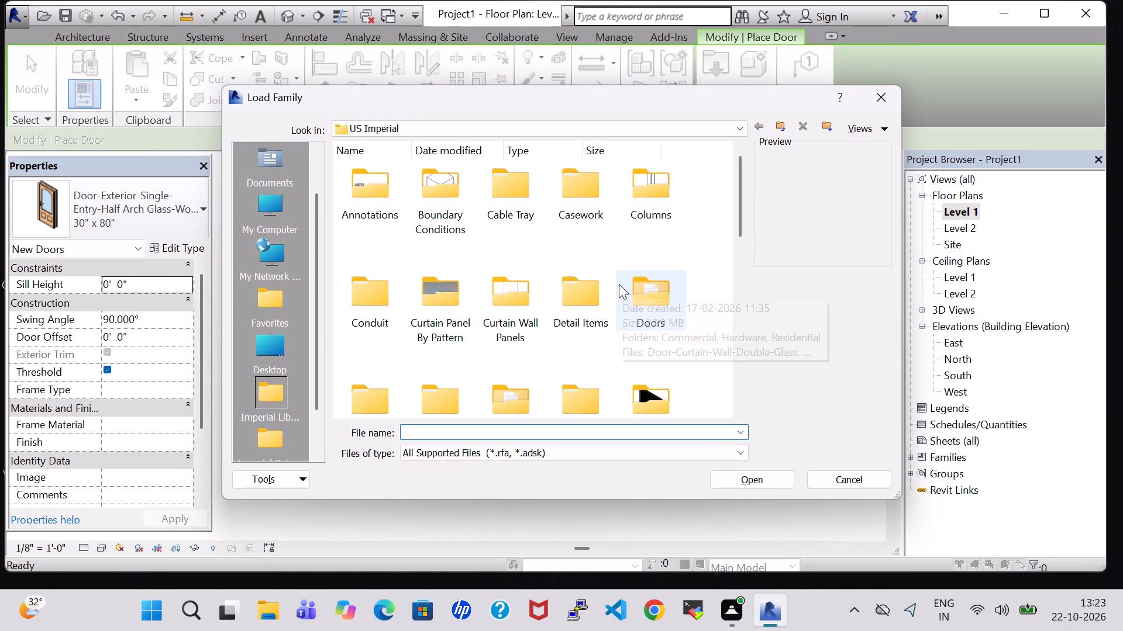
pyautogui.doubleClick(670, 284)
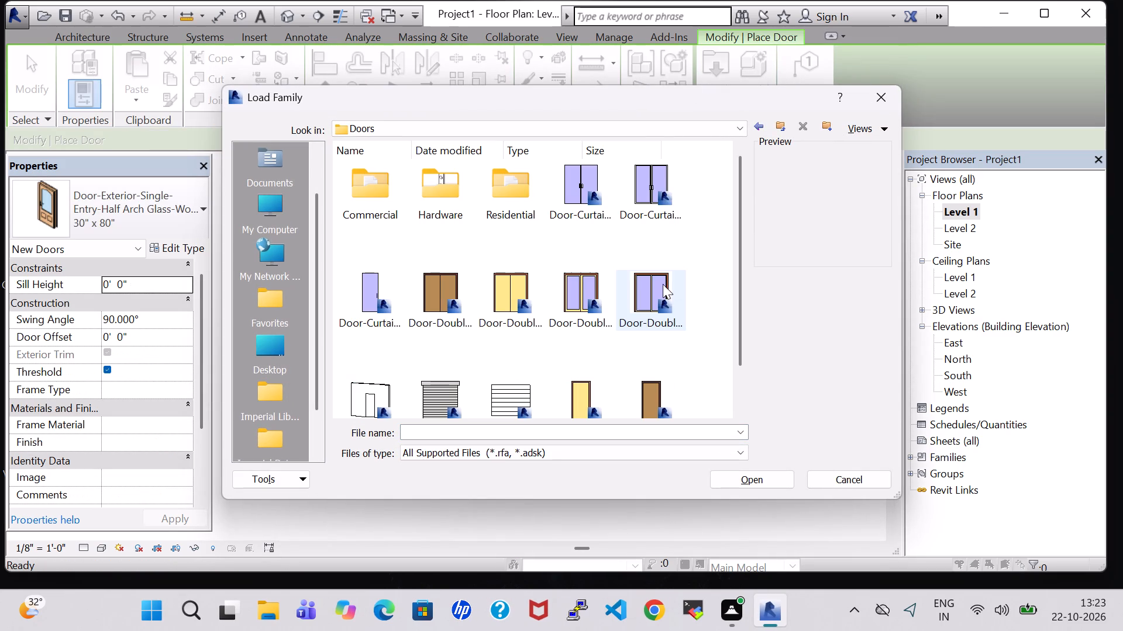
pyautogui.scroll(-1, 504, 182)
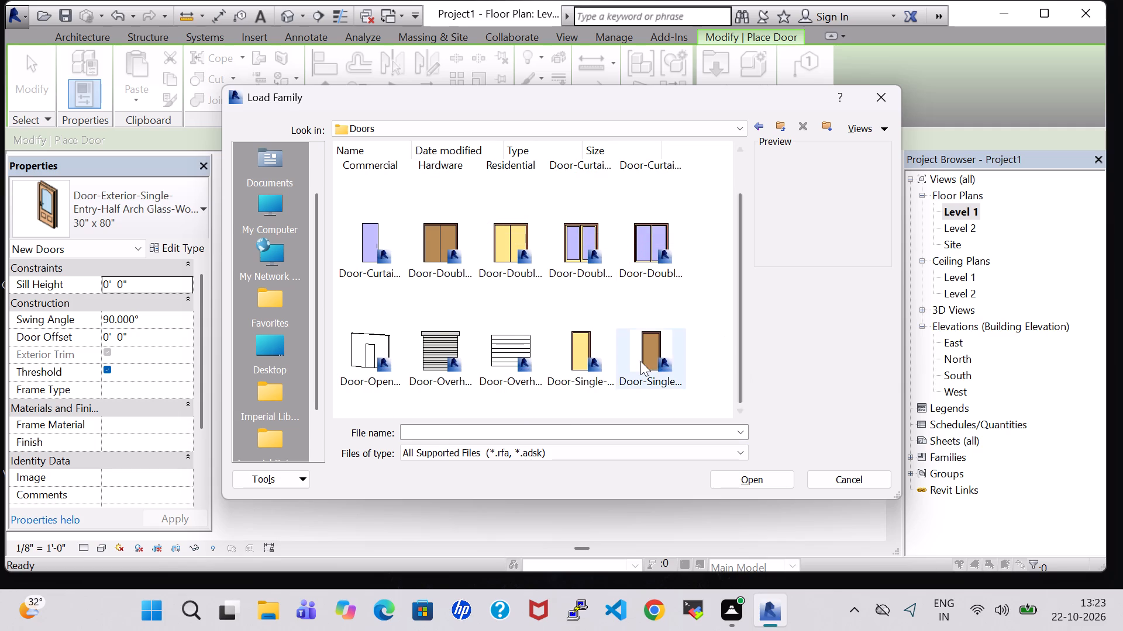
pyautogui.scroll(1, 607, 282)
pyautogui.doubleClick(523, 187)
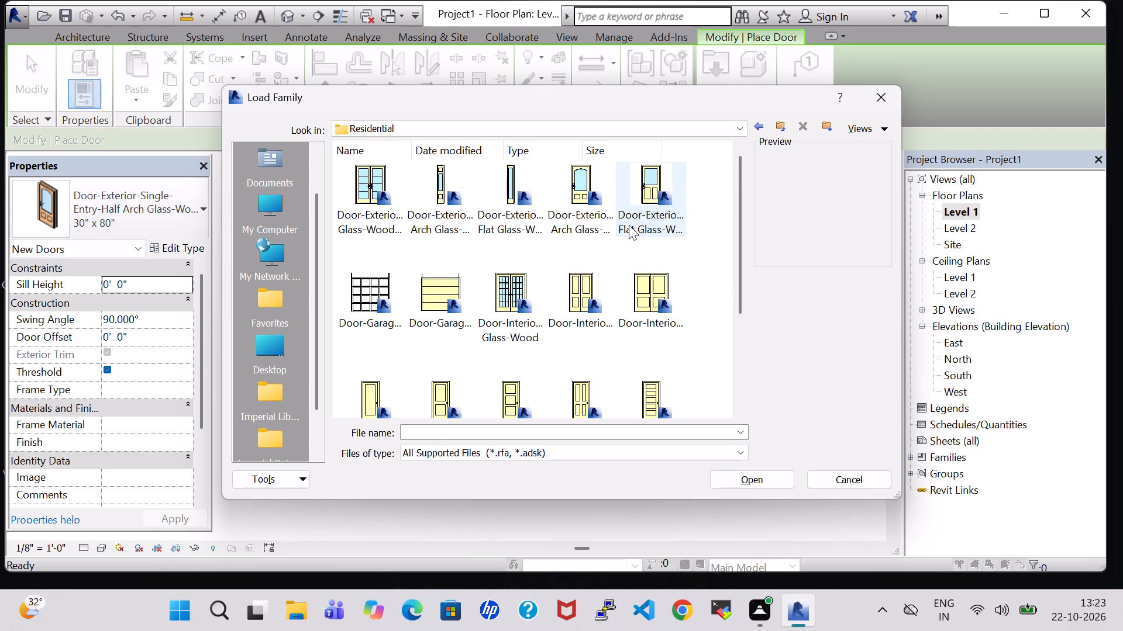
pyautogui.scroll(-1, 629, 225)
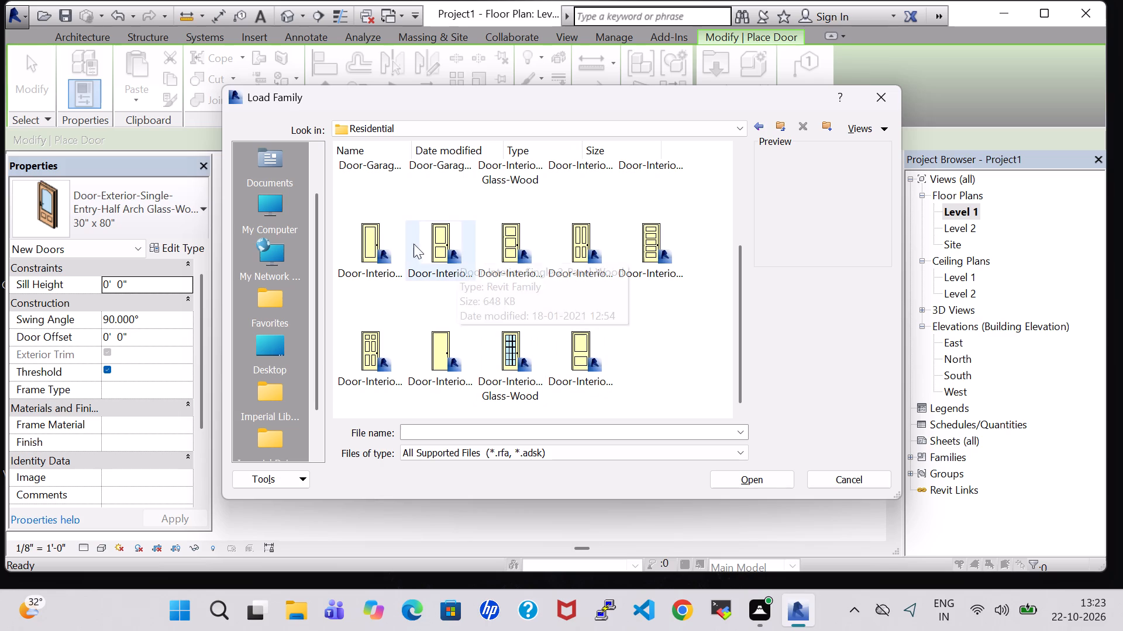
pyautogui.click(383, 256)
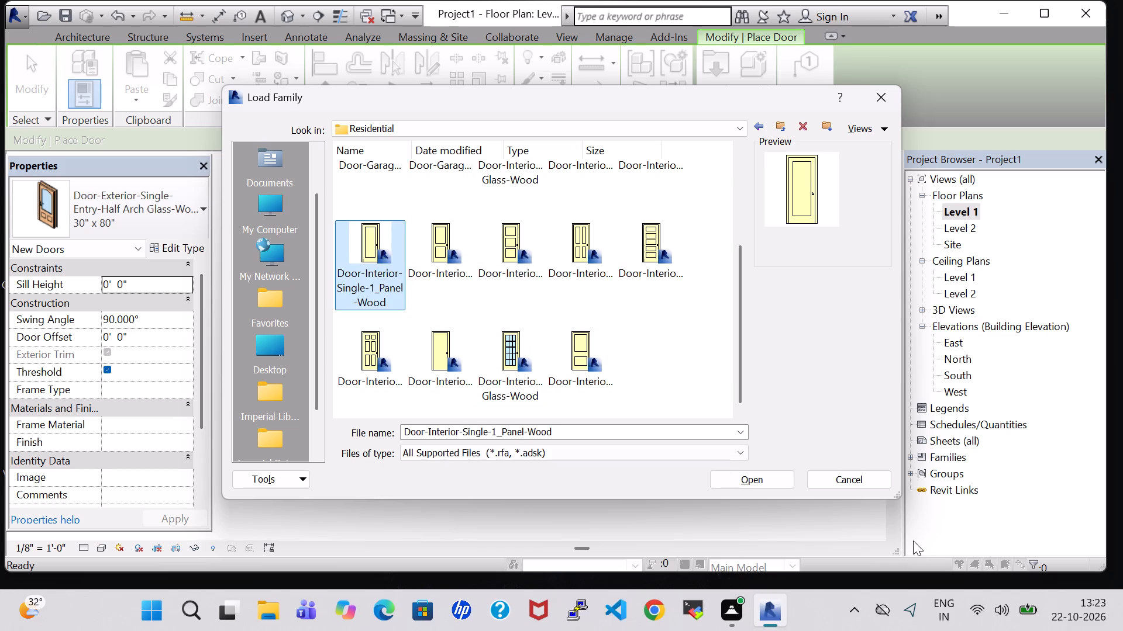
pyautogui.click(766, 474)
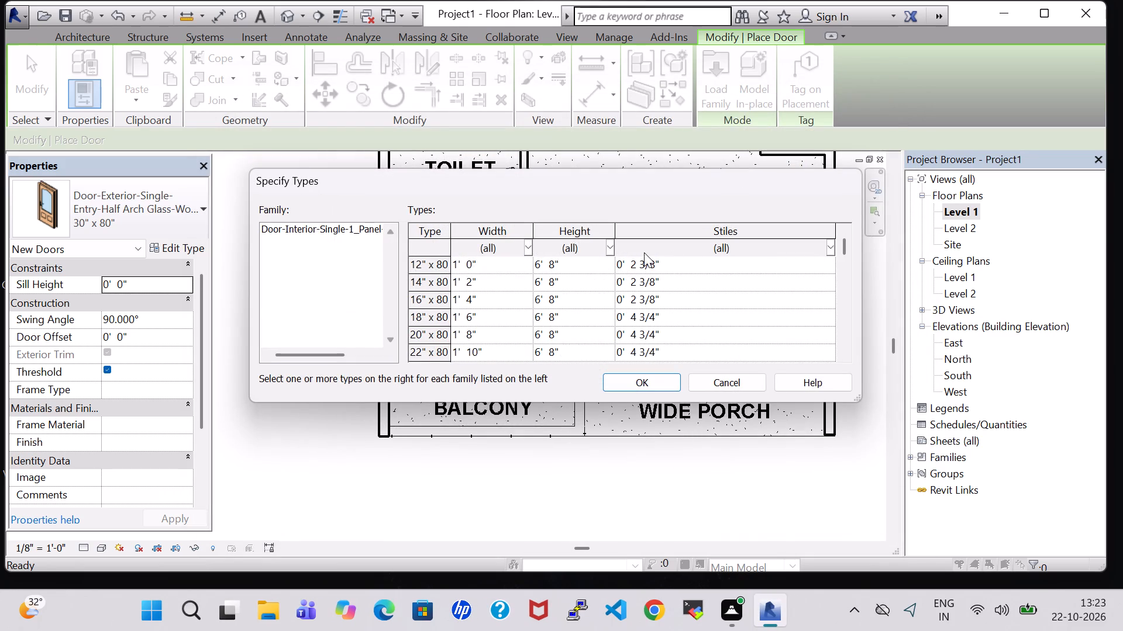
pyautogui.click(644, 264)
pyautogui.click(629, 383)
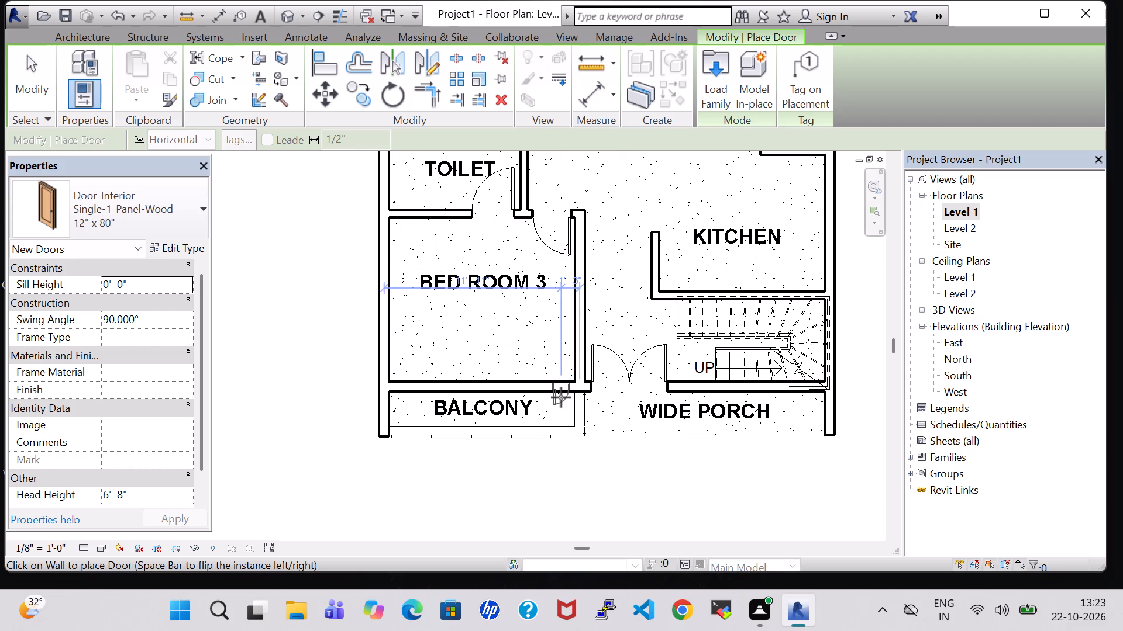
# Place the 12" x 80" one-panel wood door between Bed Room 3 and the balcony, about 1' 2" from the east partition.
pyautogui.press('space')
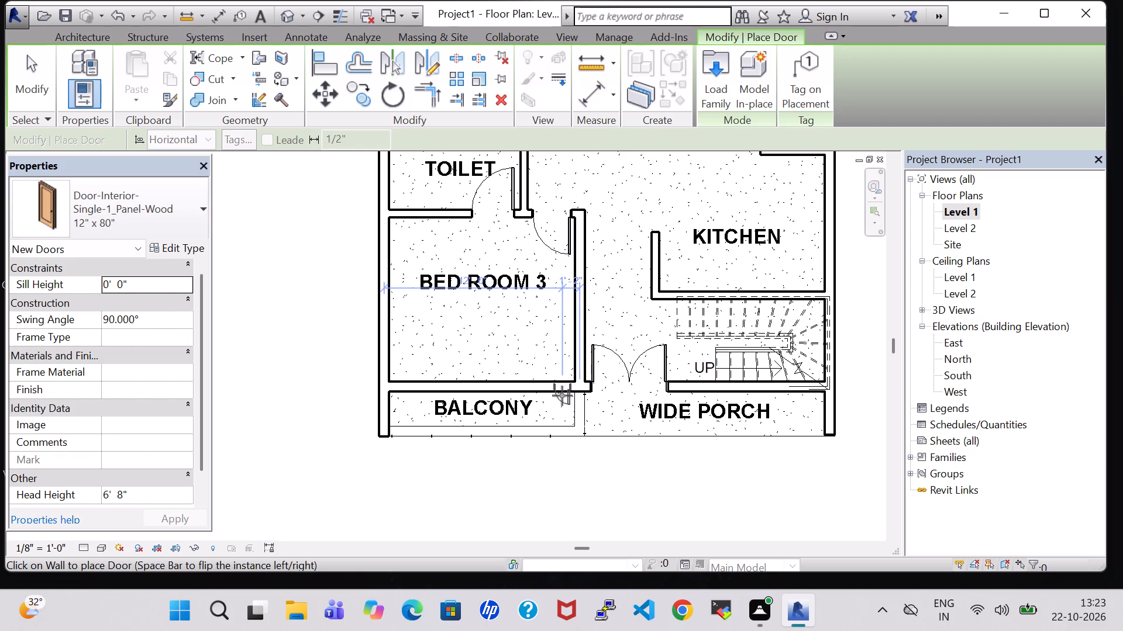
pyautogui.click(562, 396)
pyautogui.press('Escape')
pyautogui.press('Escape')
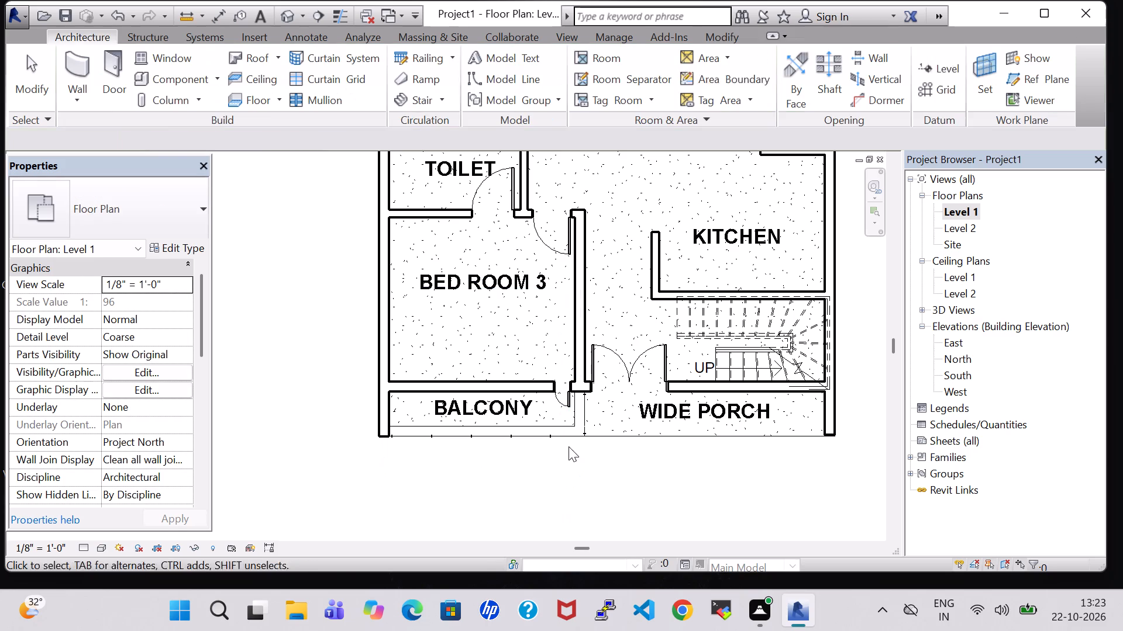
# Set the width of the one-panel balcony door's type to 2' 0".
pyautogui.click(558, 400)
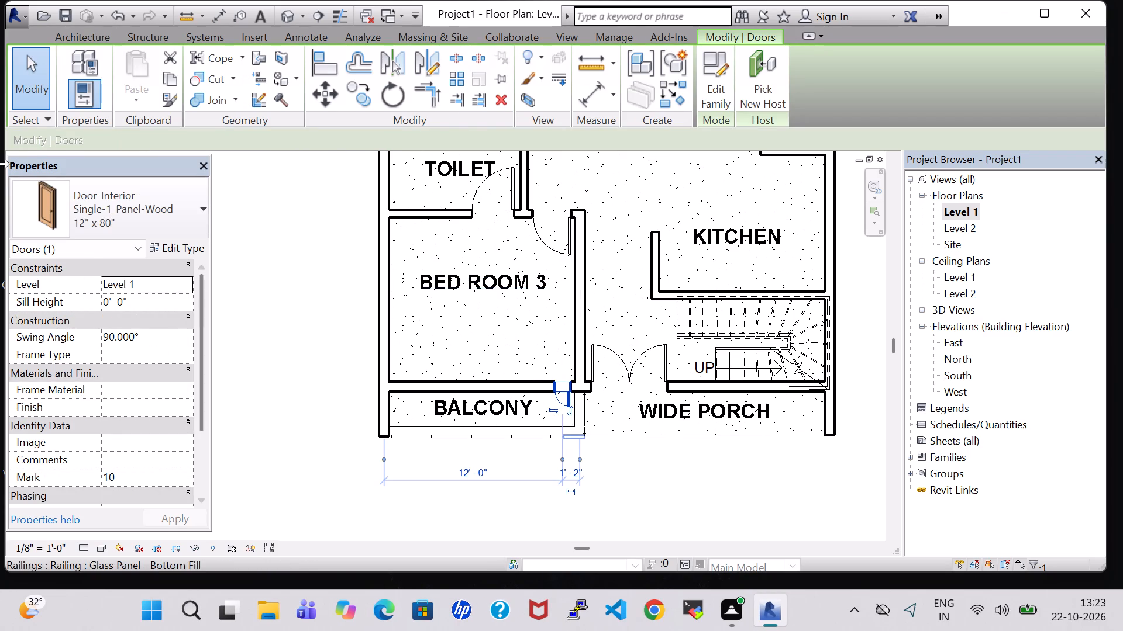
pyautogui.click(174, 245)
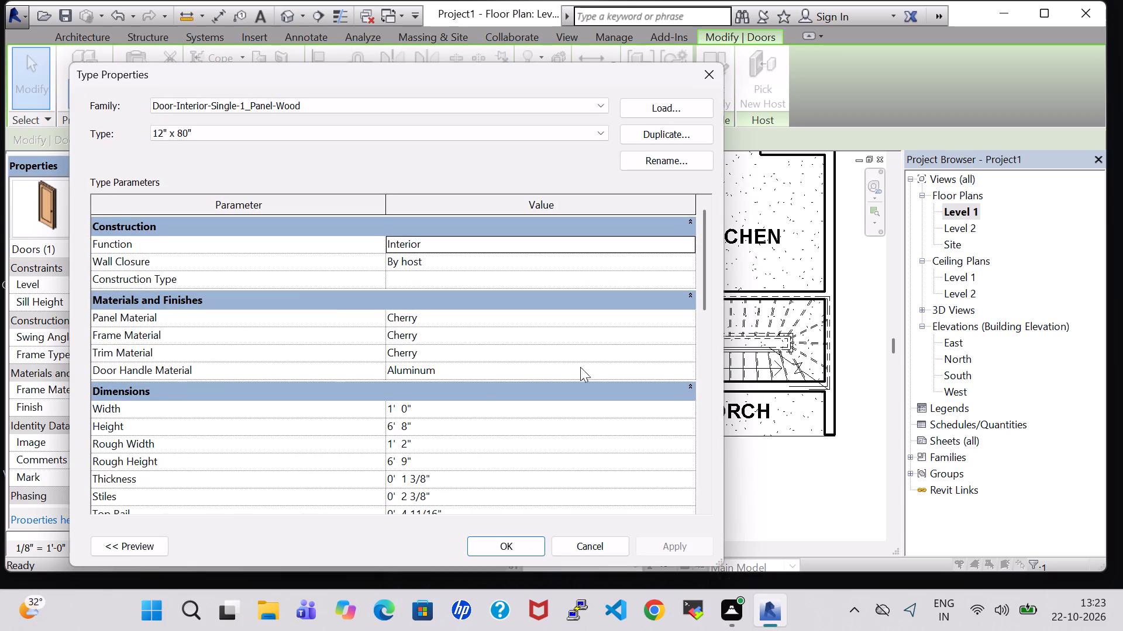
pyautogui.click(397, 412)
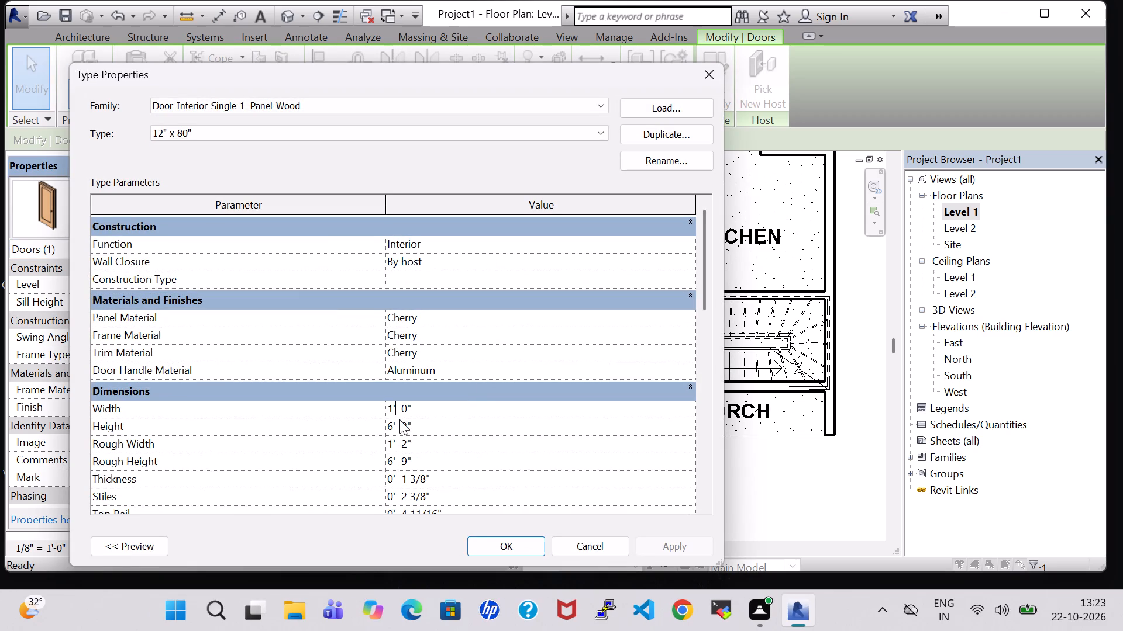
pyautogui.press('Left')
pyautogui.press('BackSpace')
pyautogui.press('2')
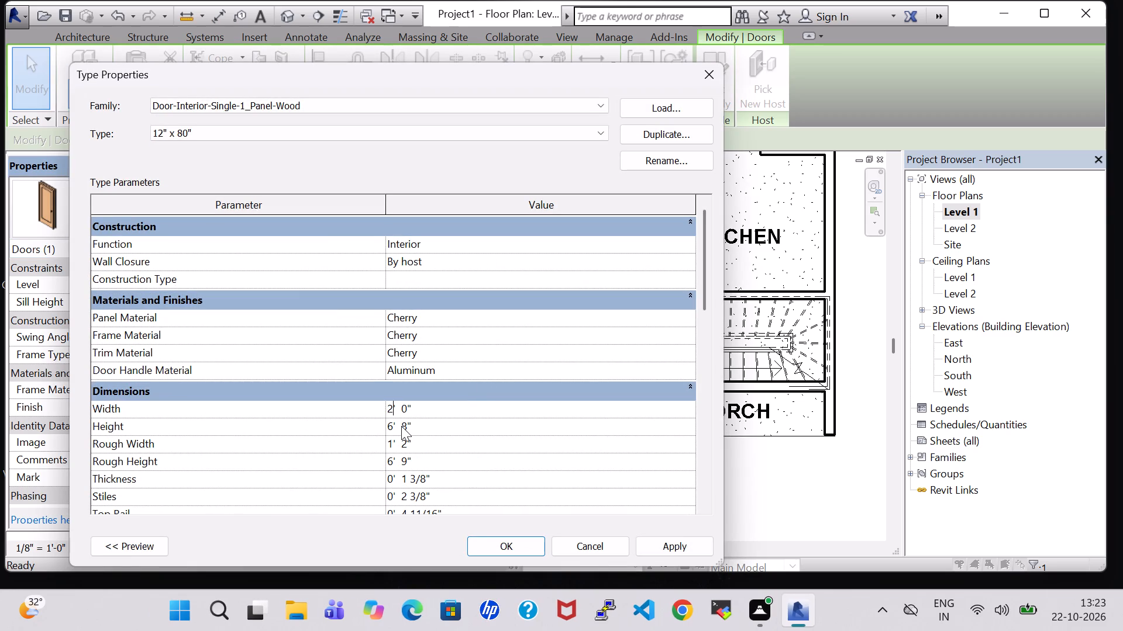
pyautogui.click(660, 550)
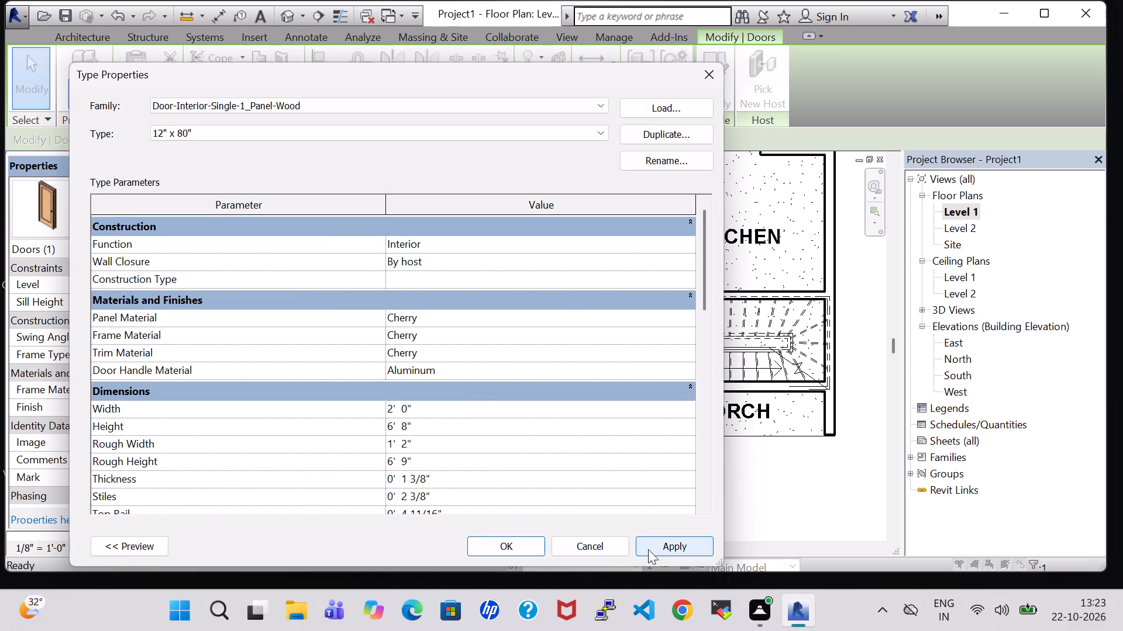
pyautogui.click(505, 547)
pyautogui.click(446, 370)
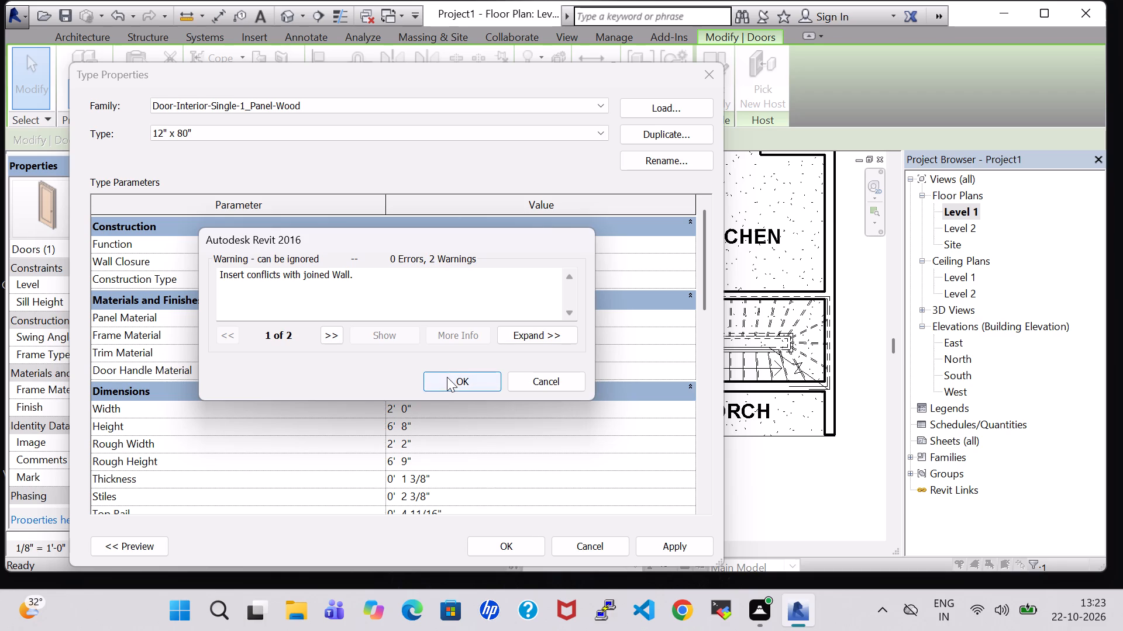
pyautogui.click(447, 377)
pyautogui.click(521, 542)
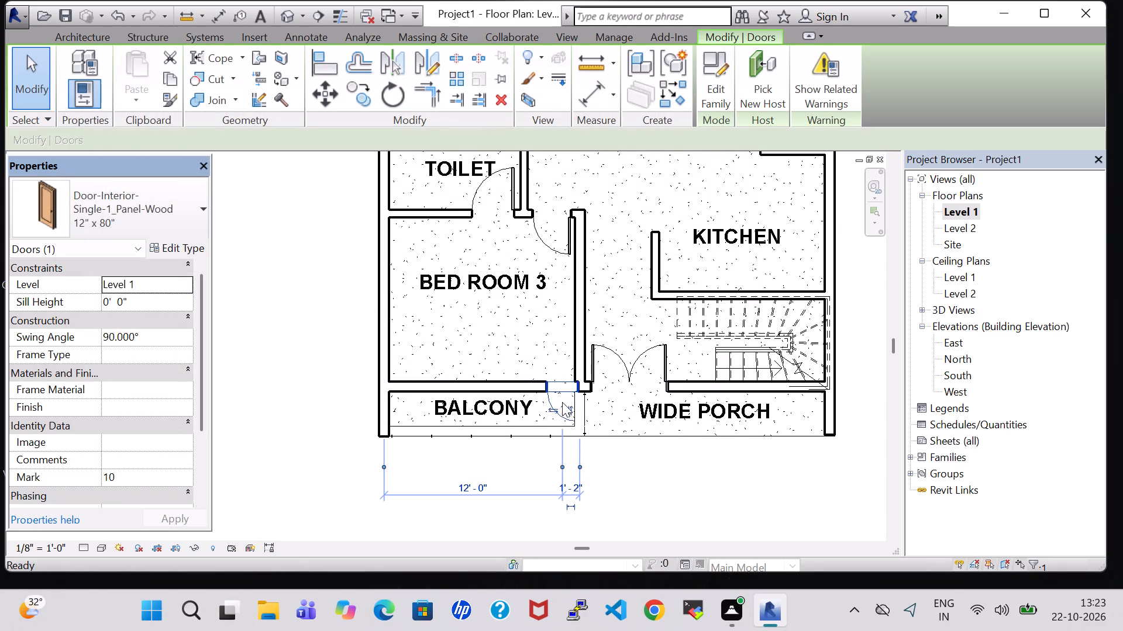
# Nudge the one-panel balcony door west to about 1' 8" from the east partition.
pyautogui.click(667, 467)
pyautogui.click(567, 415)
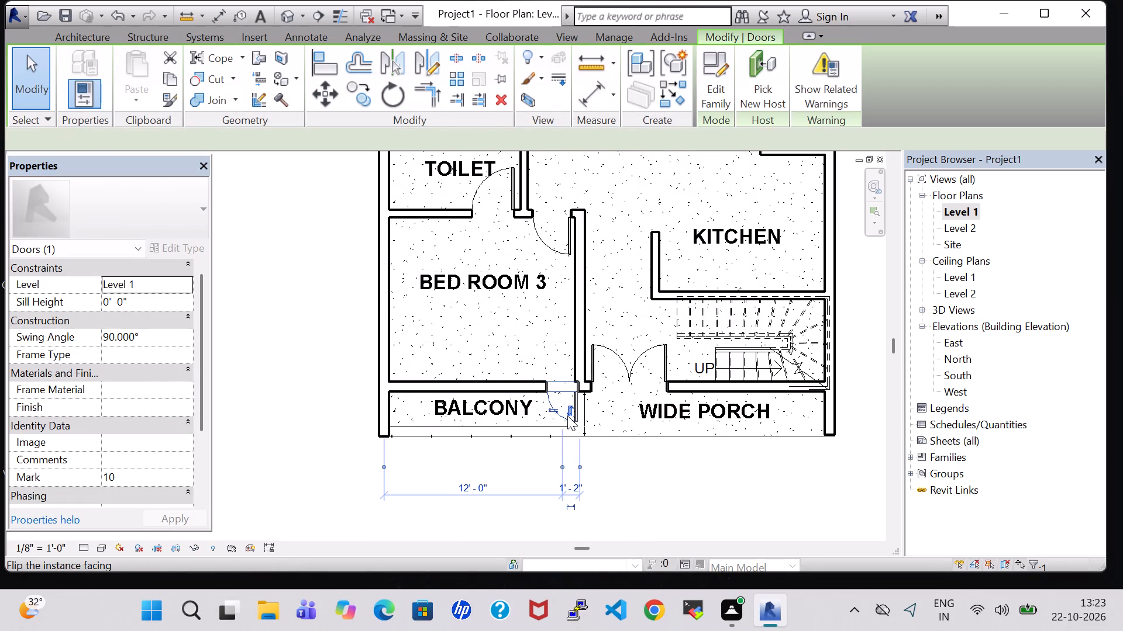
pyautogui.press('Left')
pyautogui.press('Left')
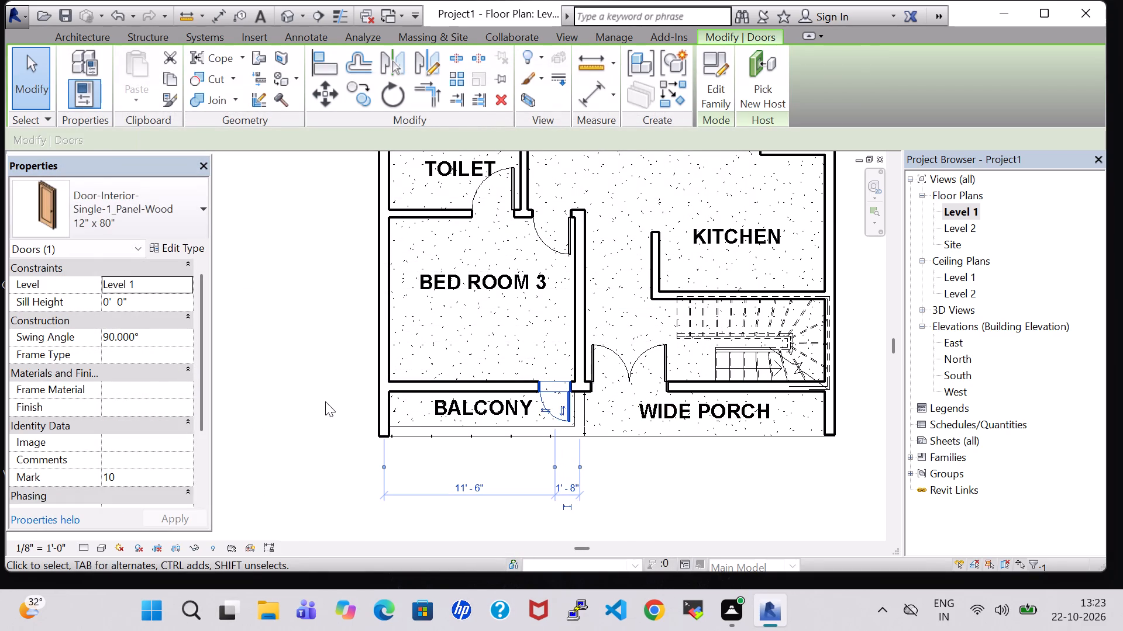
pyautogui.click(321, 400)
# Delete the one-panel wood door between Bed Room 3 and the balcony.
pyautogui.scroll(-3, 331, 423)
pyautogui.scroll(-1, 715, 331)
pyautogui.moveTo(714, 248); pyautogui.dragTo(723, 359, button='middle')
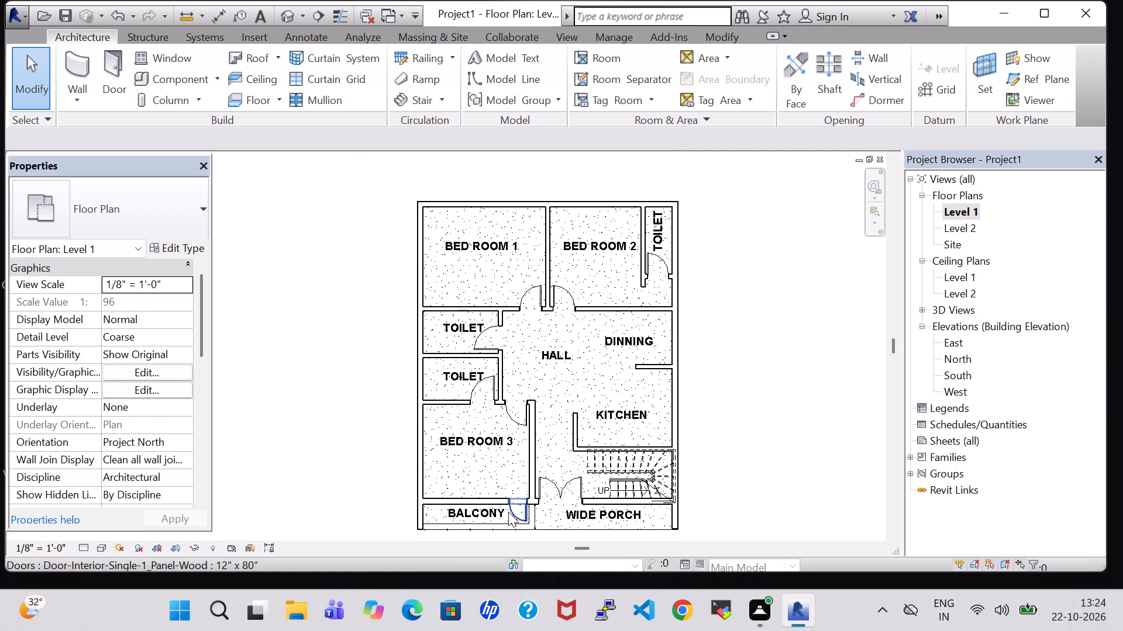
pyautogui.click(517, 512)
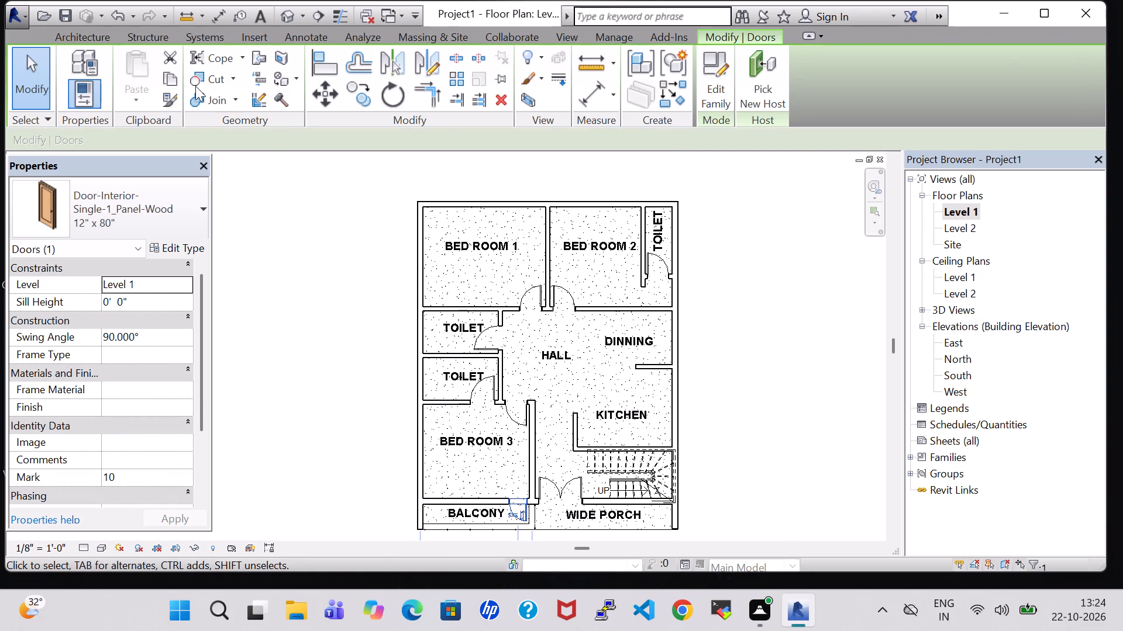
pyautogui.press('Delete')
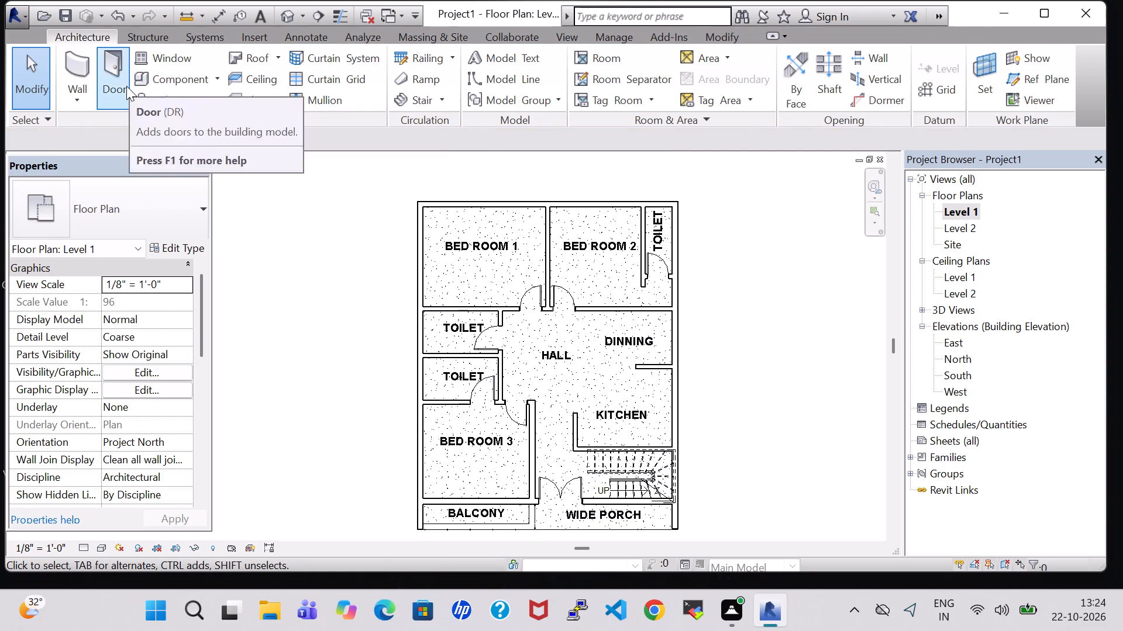
# Place an 18" x 80" Door-Interior-Single-Full Glass-Wood between Bed Room 3 and the balcony, near the east partition and swinging onto the balcony.
pyautogui.click(125, 86)
pyautogui.click(143, 233)
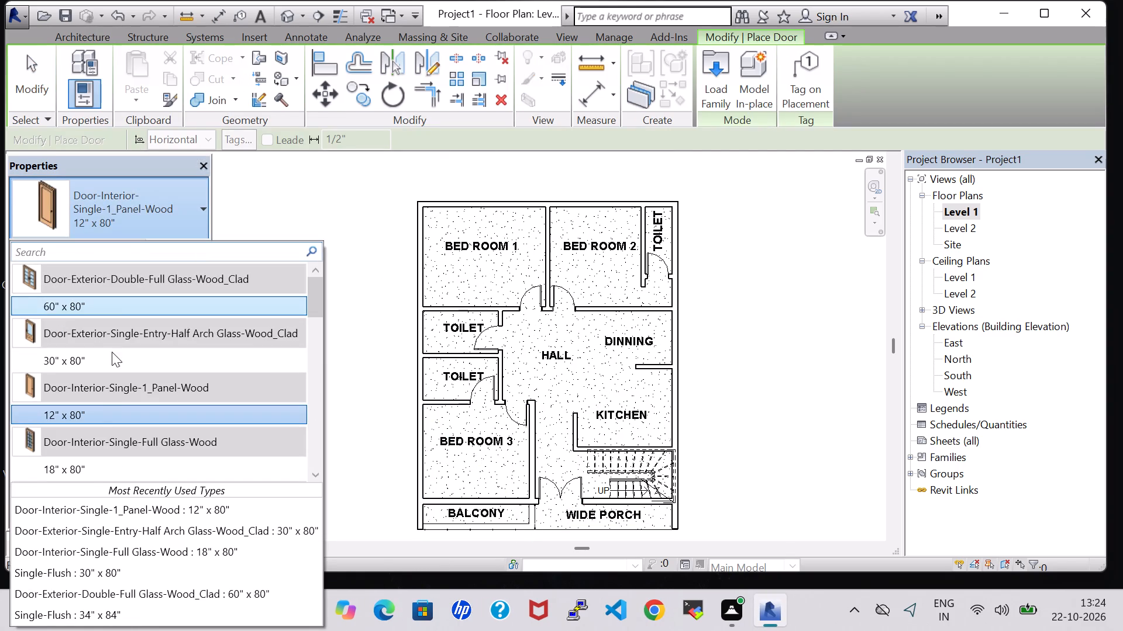
pyautogui.click(89, 473)
pyautogui.scroll(3, 515, 514)
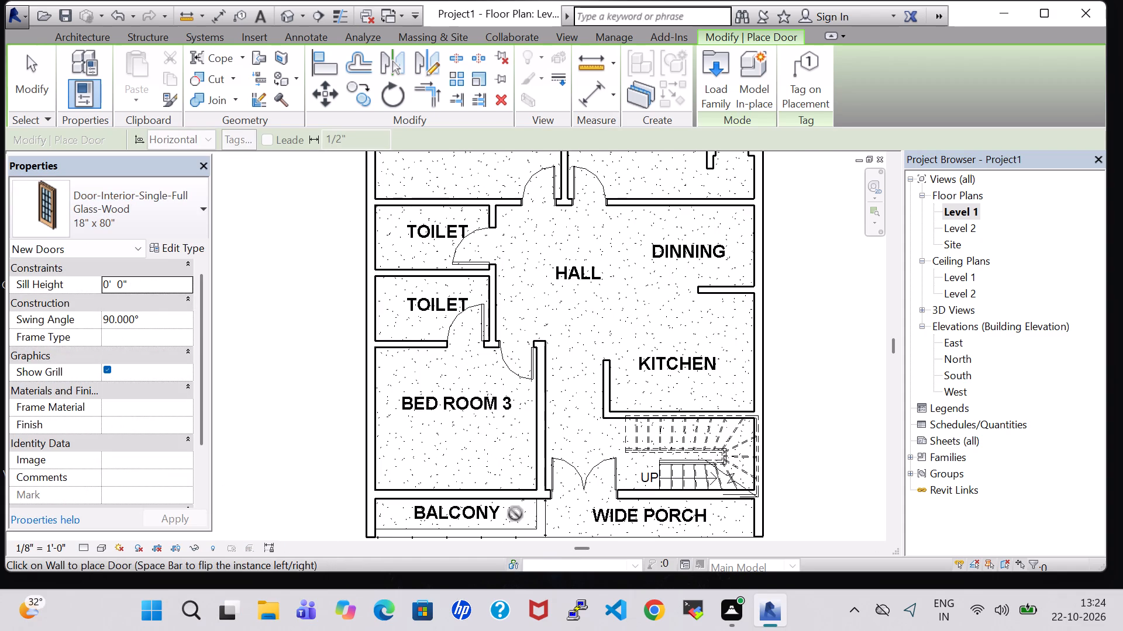
pyautogui.press('space')
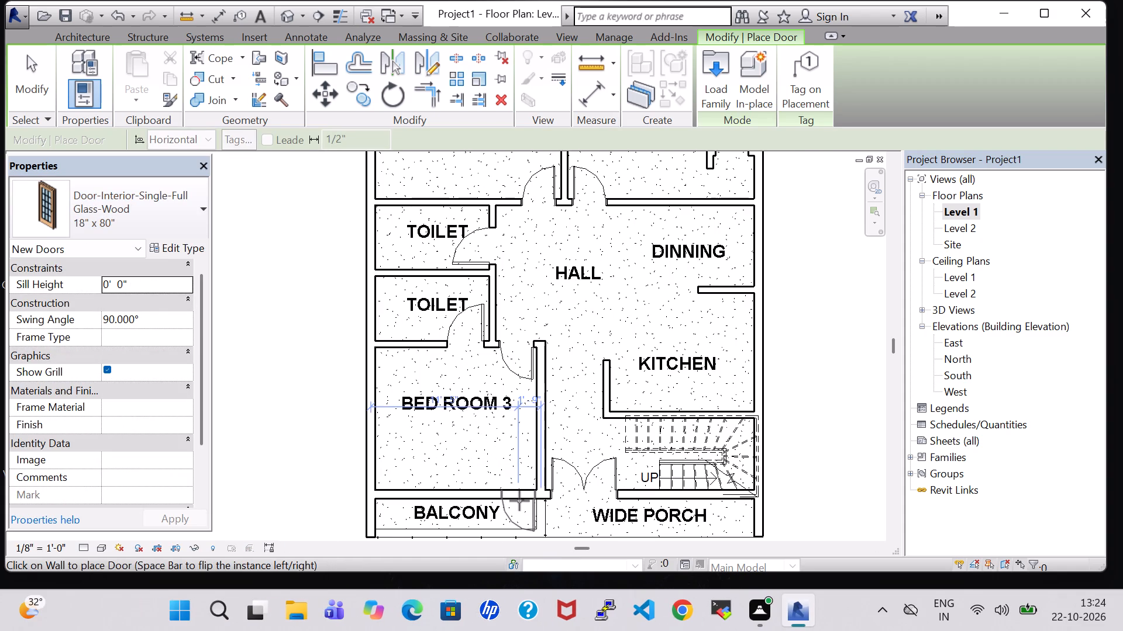
pyautogui.click(516, 501)
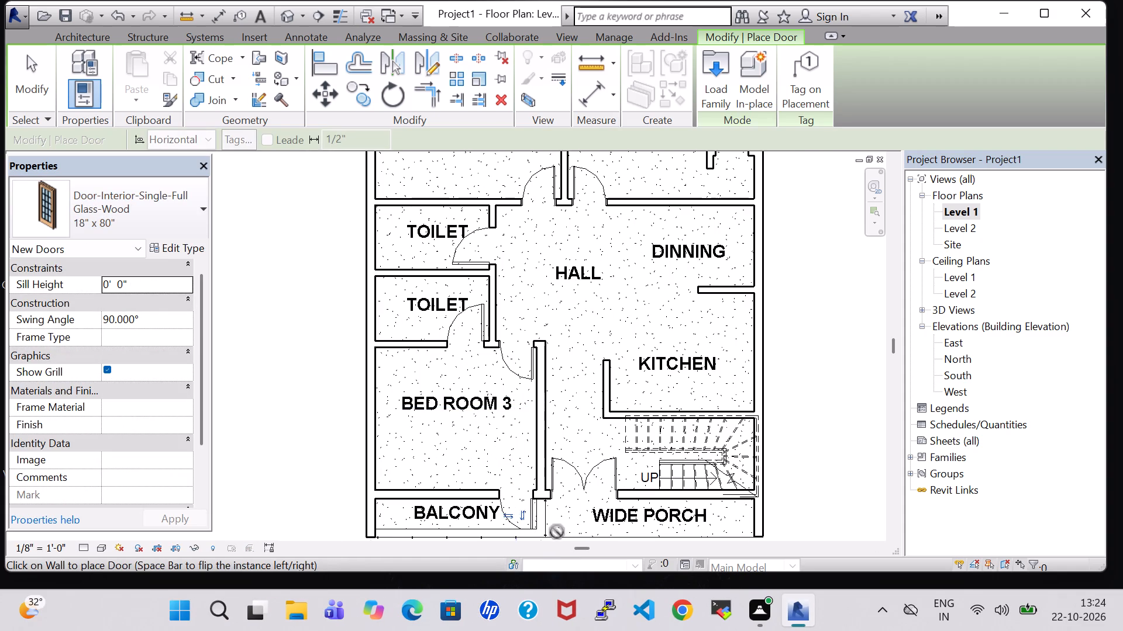
pyautogui.press('Escape')
pyautogui.press('Escape')
# Set the width of the full-glass balcony door's type to 2' 0".
pyautogui.click(519, 516)
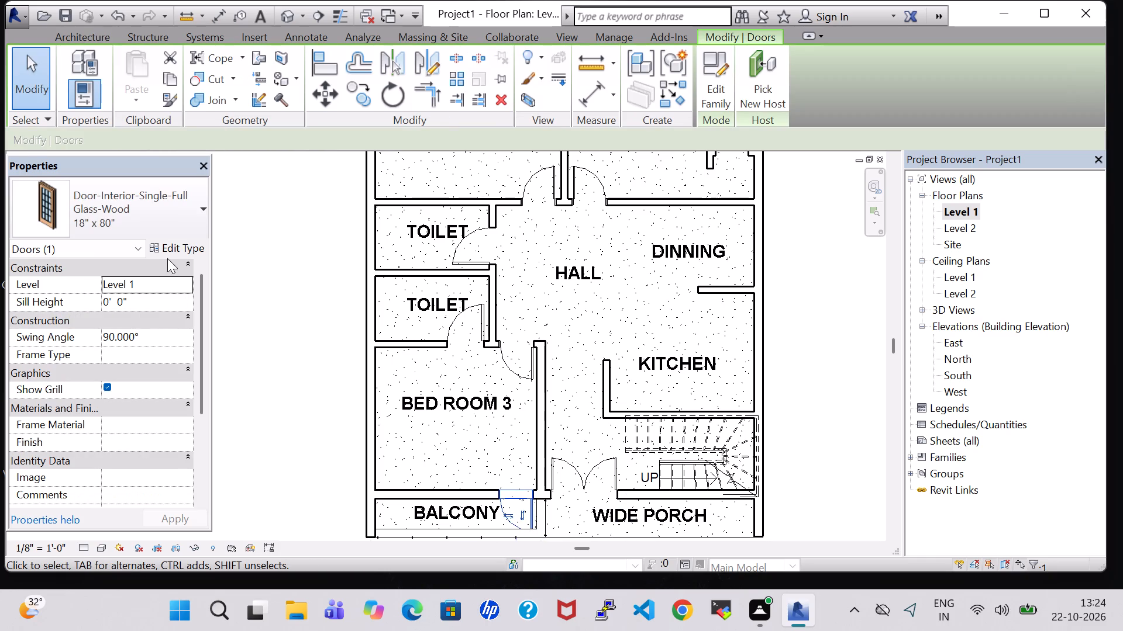
pyautogui.click(163, 252)
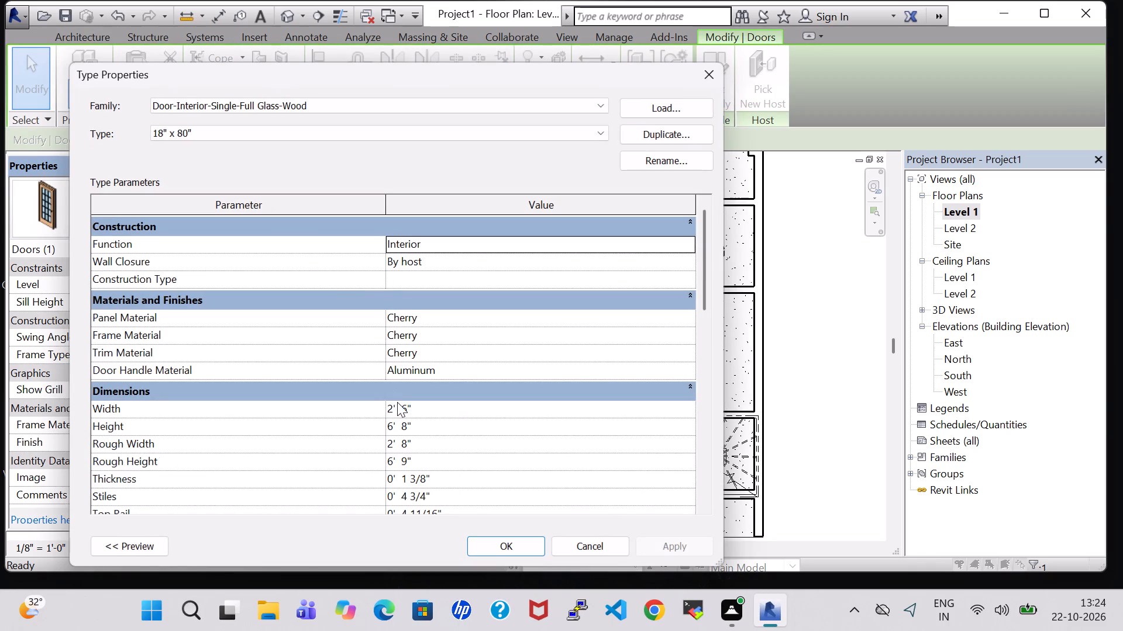
pyautogui.click(406, 405)
pyautogui.press('Right')
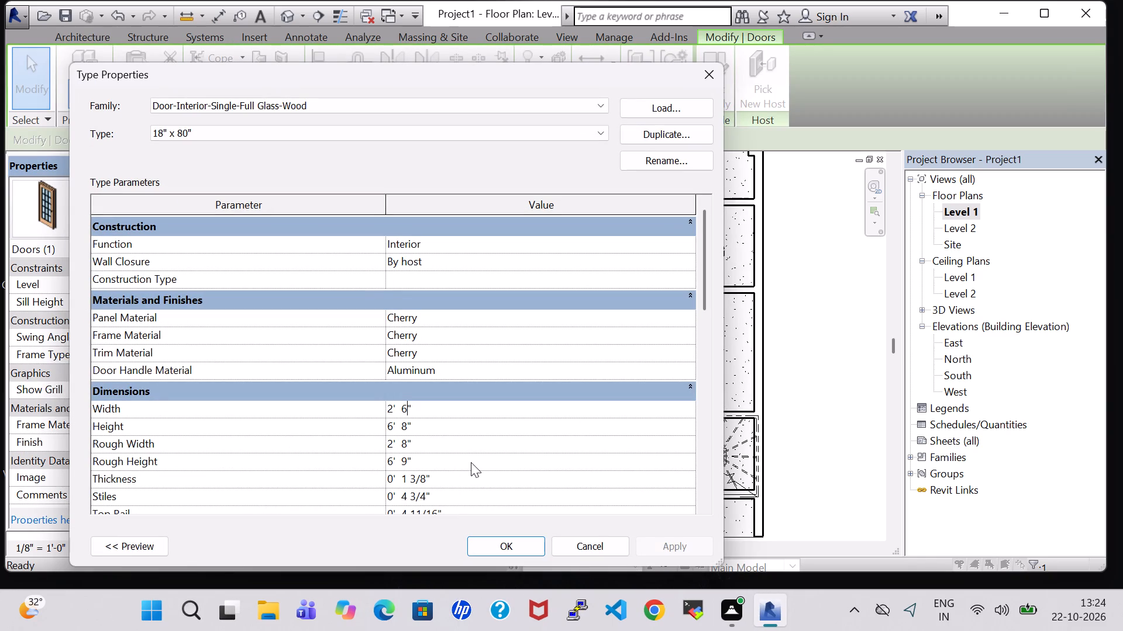
pyautogui.press('BackSpace')
pyautogui.press('0')
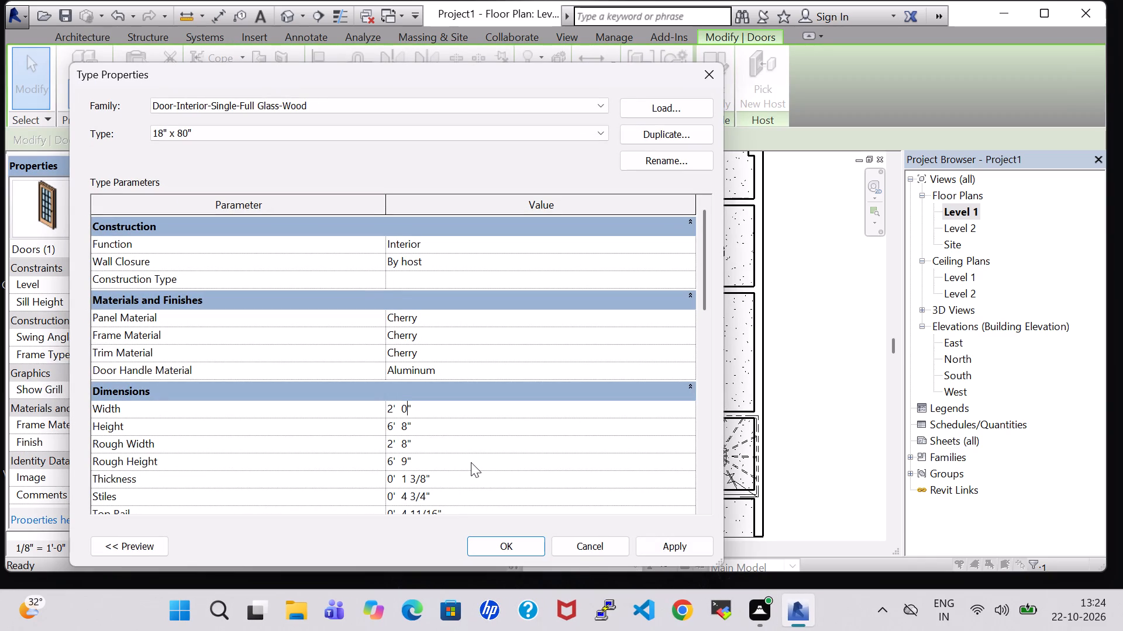
pyautogui.click(675, 540)
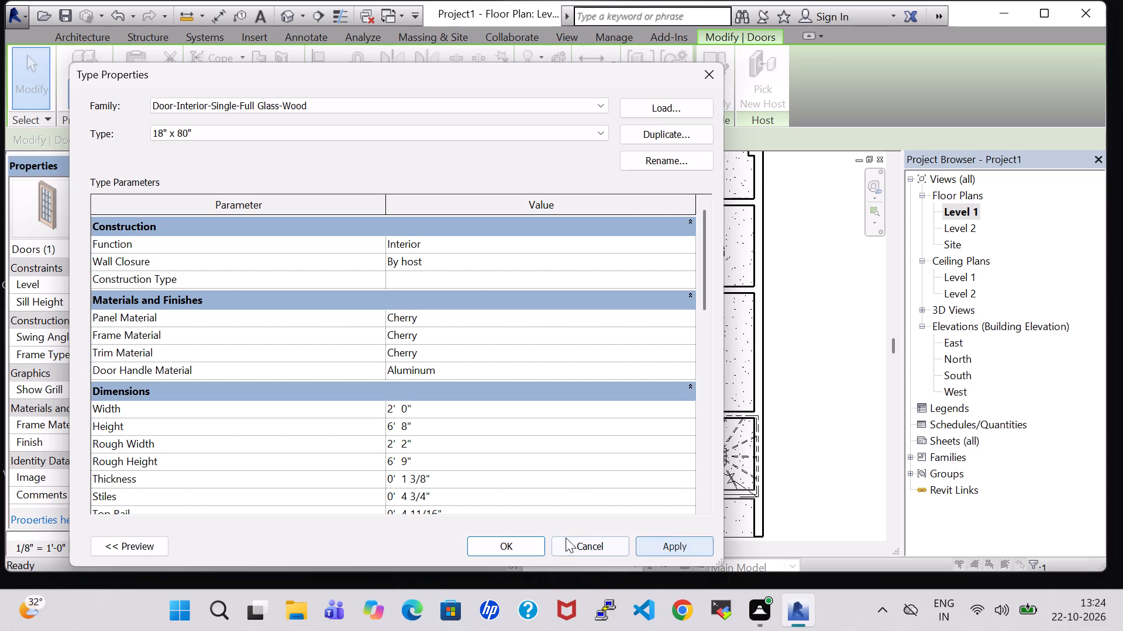
# Accept the full-glass balcony door's type settings and deselect the door.
pyautogui.click(535, 545)
pyautogui.click(794, 448)
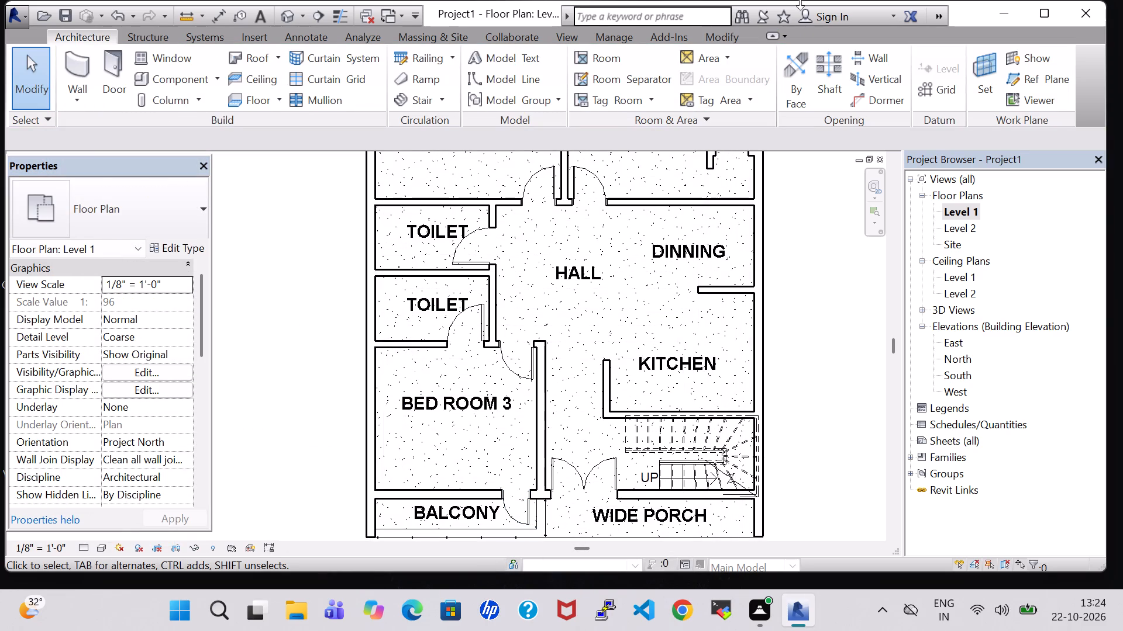
# Examine the front facade, balcony door and roof railings in the 3D view, and review the whole Level 1 floor plan.
pyautogui.click(285, 17)
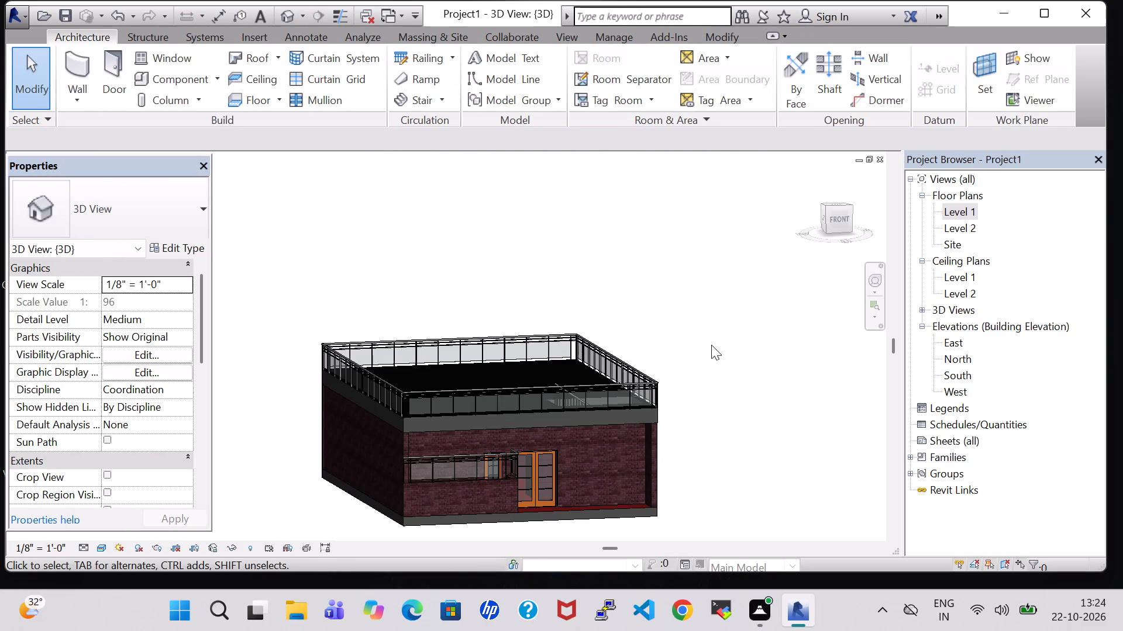
pyautogui.keyDown('shift'); pyautogui.moveTo(711, 342); pyautogui.dragTo(701, 415, button='middle'); pyautogui.keyUp('shift')
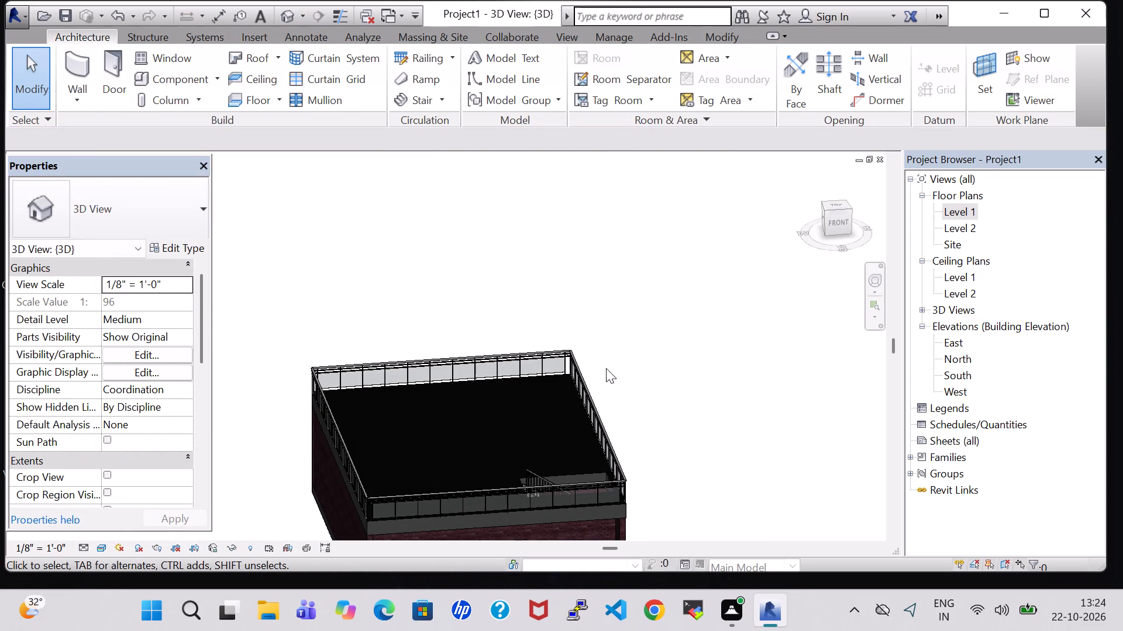
pyautogui.moveTo(617, 369); pyautogui.dragTo(642, 246, button='middle')
pyautogui.keyDown('shift'); pyautogui.moveTo(708, 335); pyautogui.dragTo(687, 401, button='middle'); pyautogui.keyUp('shift')
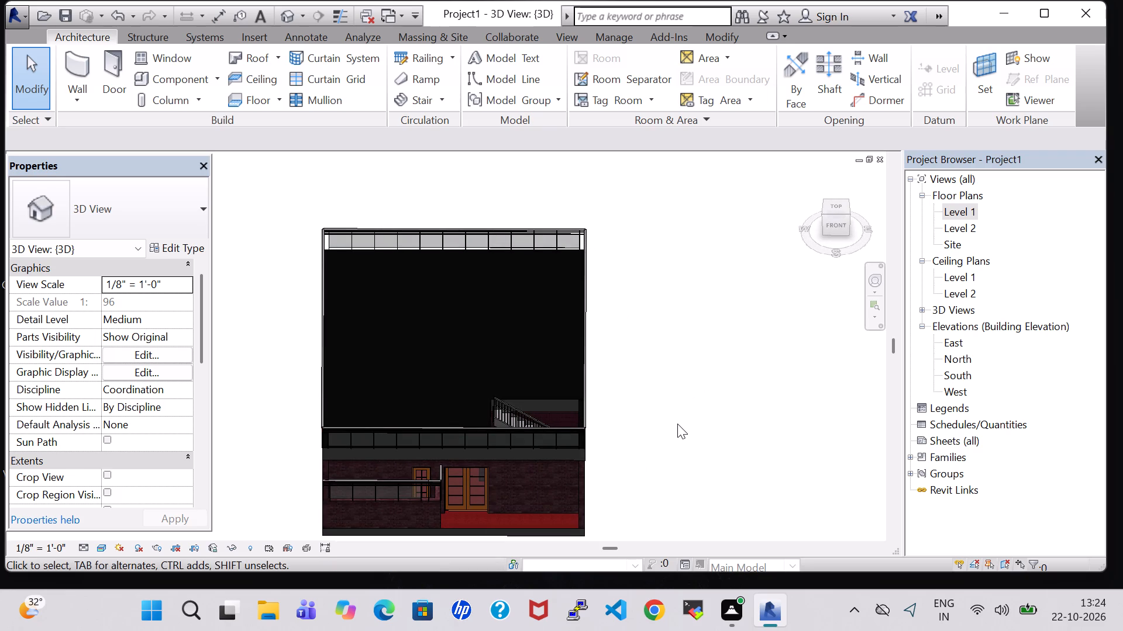
pyautogui.middleClick(677, 424)
pyautogui.scroll(4, 664, 402)
pyautogui.moveTo(630, 438); pyautogui.dragTo(726, 297, button='middle')
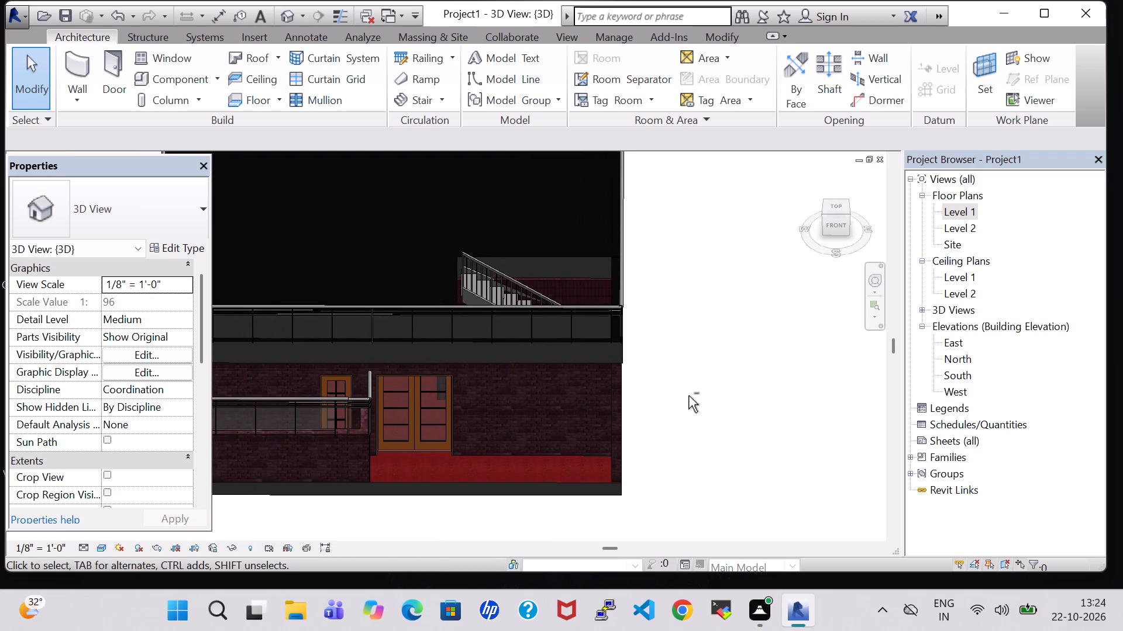
pyautogui.keyDown('shift'); pyautogui.moveTo(688, 396); pyautogui.dragTo(736, 374, button='middle'); pyautogui.keyUp('shift')
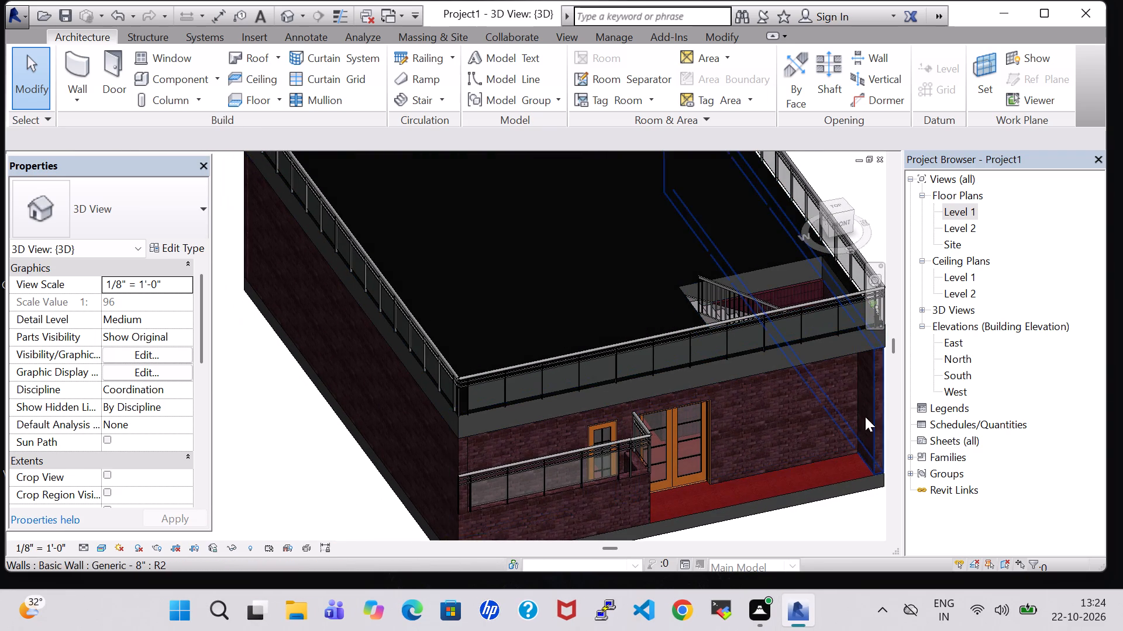
pyautogui.keyDown('shift'); pyautogui.moveTo(816, 521); pyautogui.dragTo(759, 487, button='middle'); pyautogui.keyUp('shift')
pyautogui.scroll(-1, 602, 301)
pyautogui.moveTo(611, 336); pyautogui.dragTo(623, 294, button='middle')
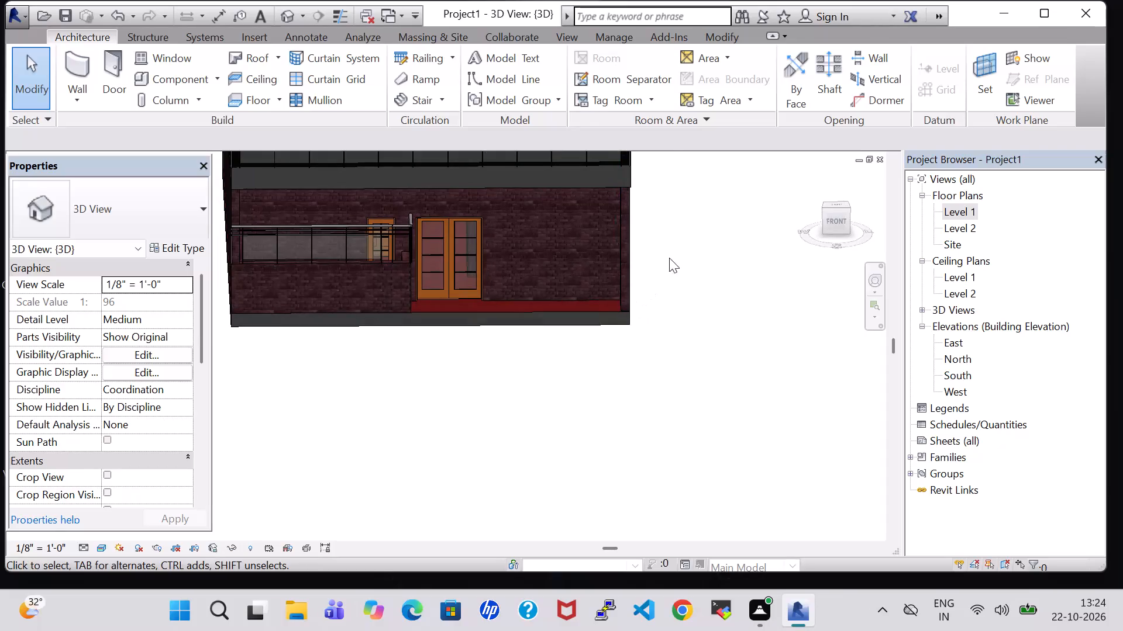
pyautogui.moveTo(669, 258); pyautogui.dragTo(716, 411, button='middle')
pyautogui.keyDown('shift'); pyautogui.moveTo(716, 411); pyautogui.dragTo(716, 373, button='middle'); pyautogui.keyUp('shift')
pyautogui.moveTo(720, 348); pyautogui.dragTo(740, 408, button='middle')
pyautogui.doubleClick(955, 217)
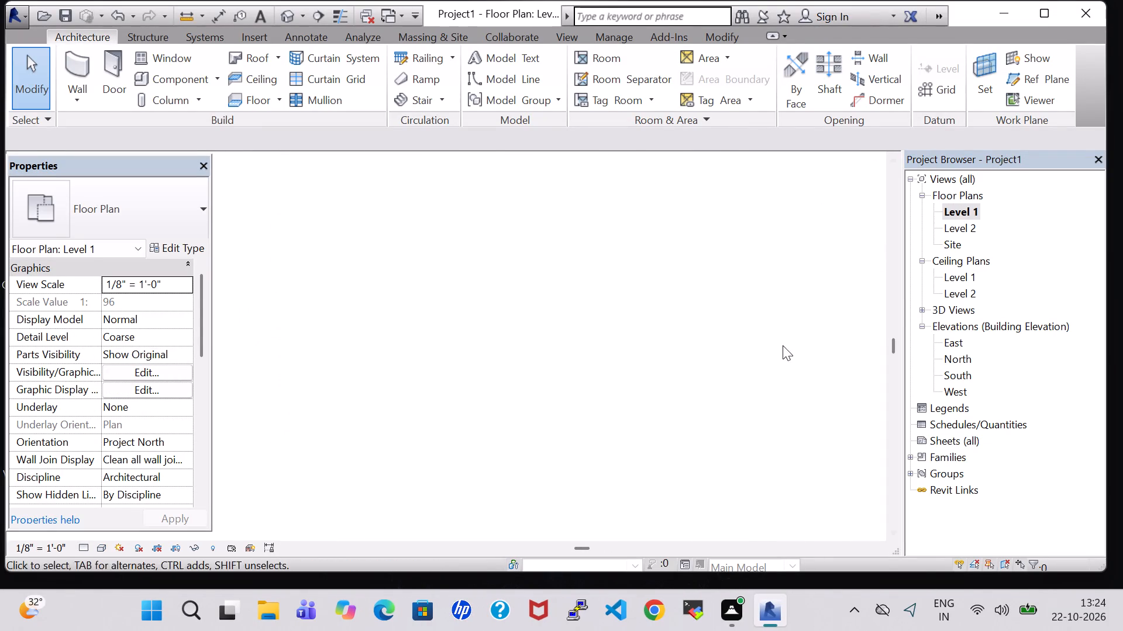
pyautogui.scroll(-1, 569, 453)
pyautogui.scroll(-2, 728, 377)
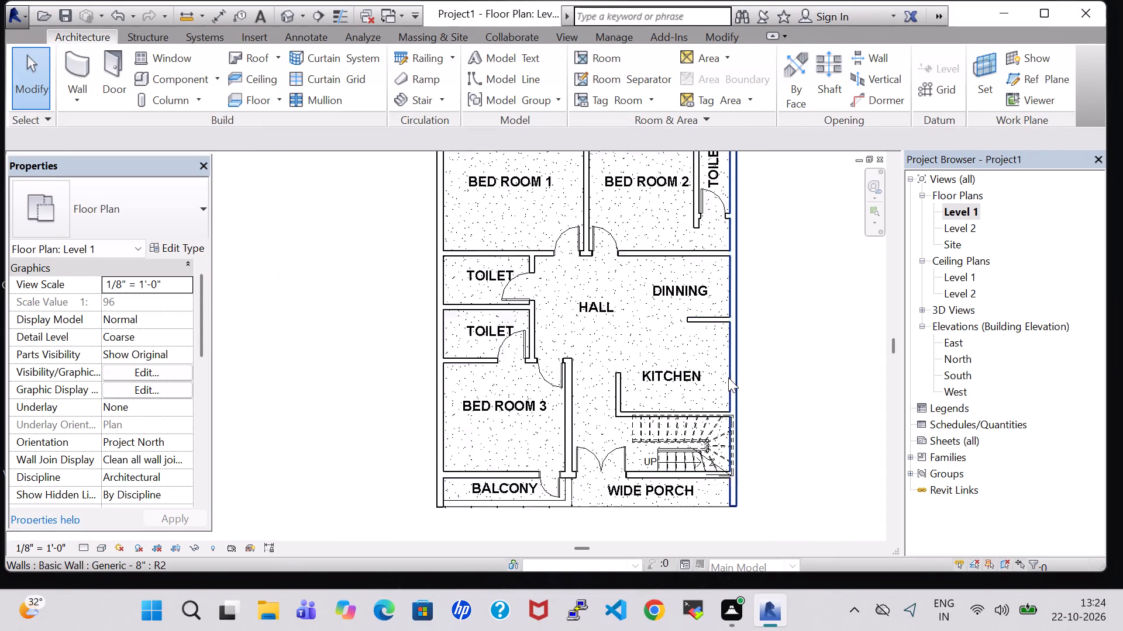
pyautogui.moveTo(759, 352); pyautogui.dragTo(700, 375, button='middle')
pyautogui.scroll(-1, 701, 373)
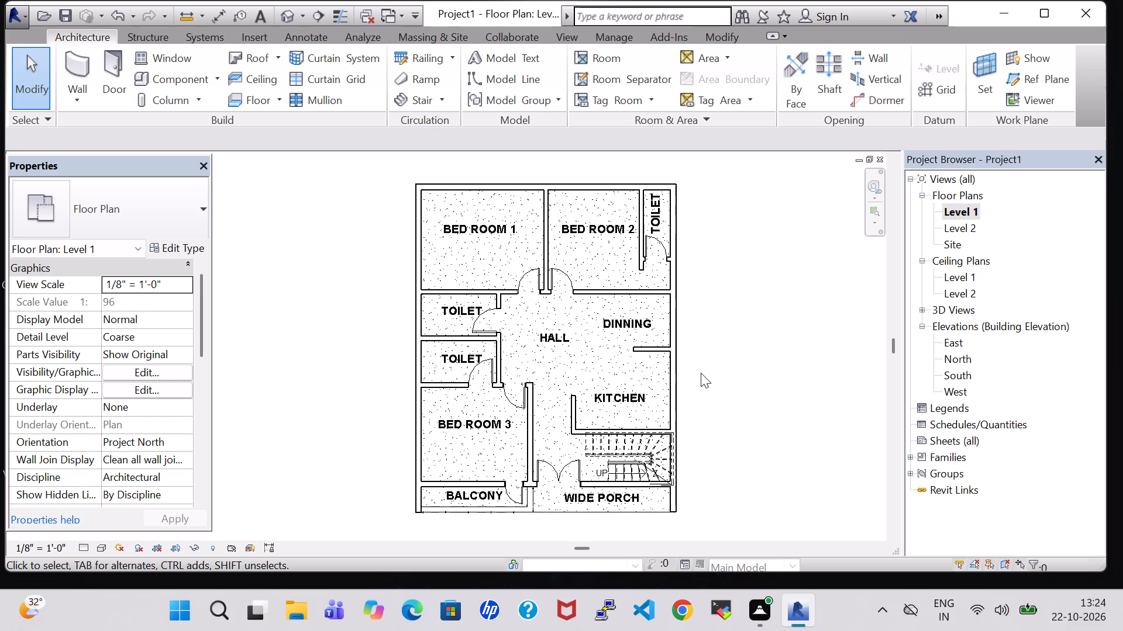
# Hide the Roofs category in the 3D view's visibility/graphic overrides.
pyautogui.click(282, 8)
pyautogui.write('VV')
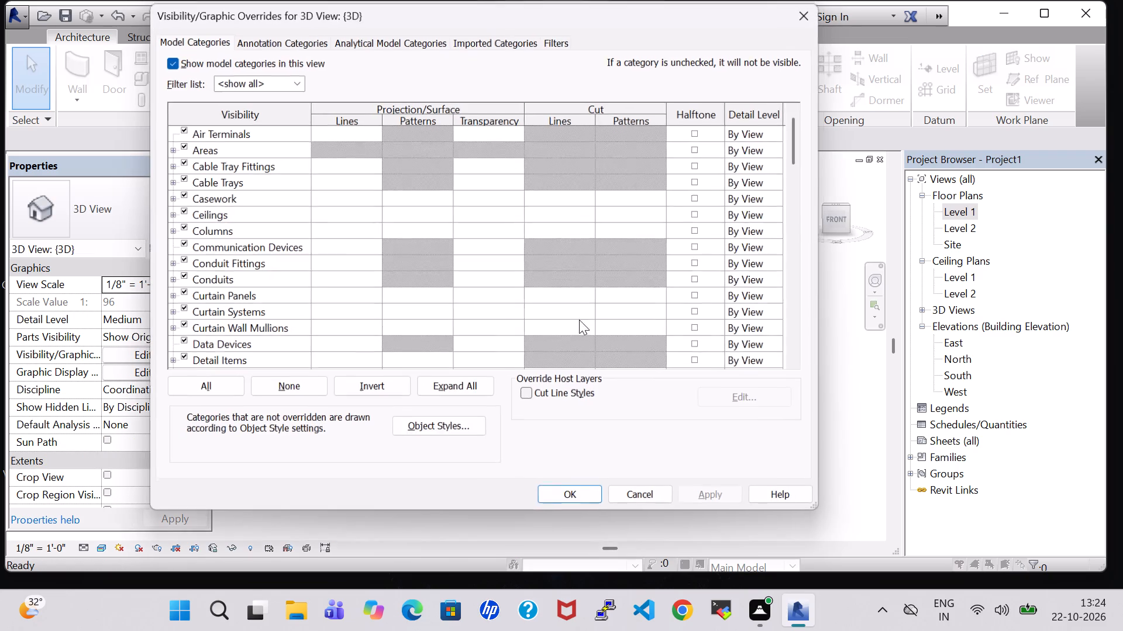
pyautogui.click(188, 322)
pyautogui.press('r')
pyautogui.scroll(-4, 229, 334)
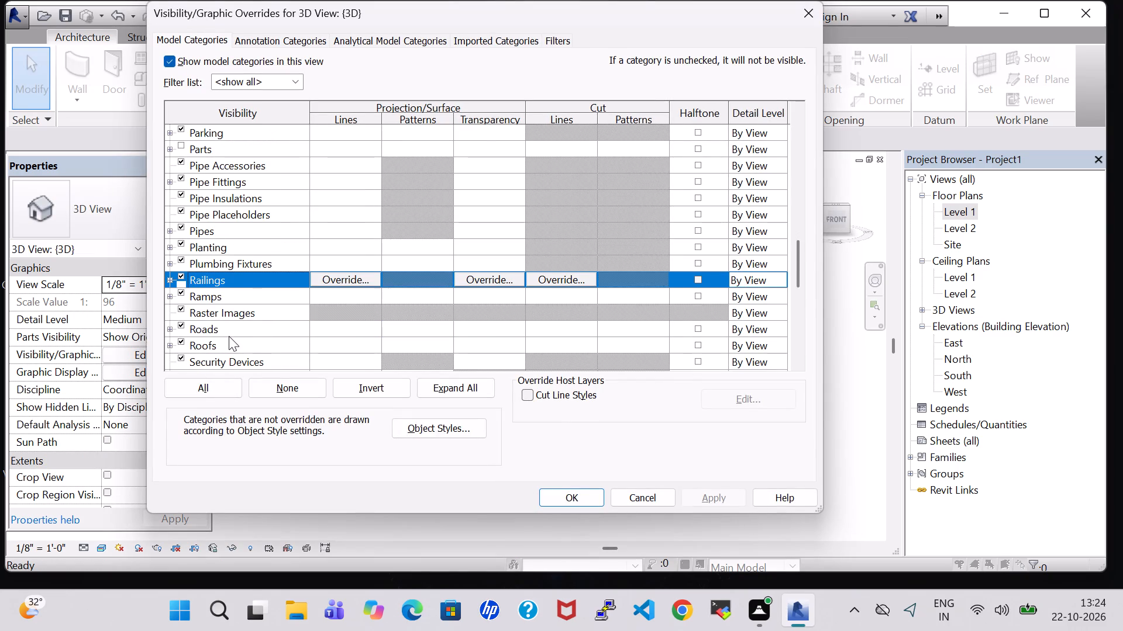
pyautogui.click(181, 339)
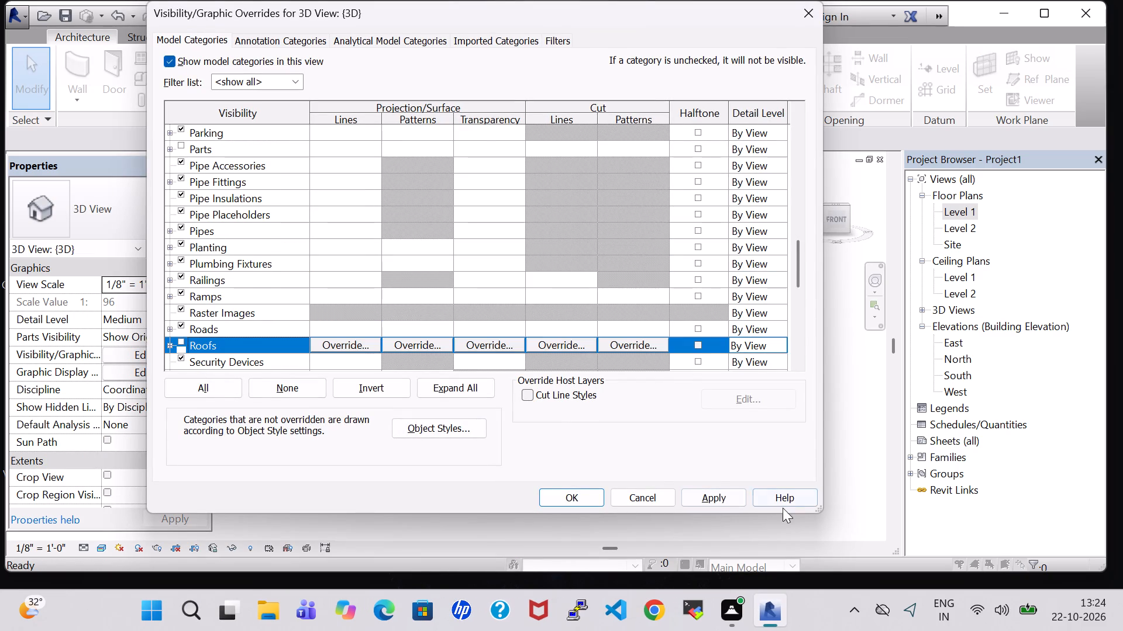
pyautogui.click(712, 501)
pyautogui.click(563, 496)
pyautogui.click(745, 459)
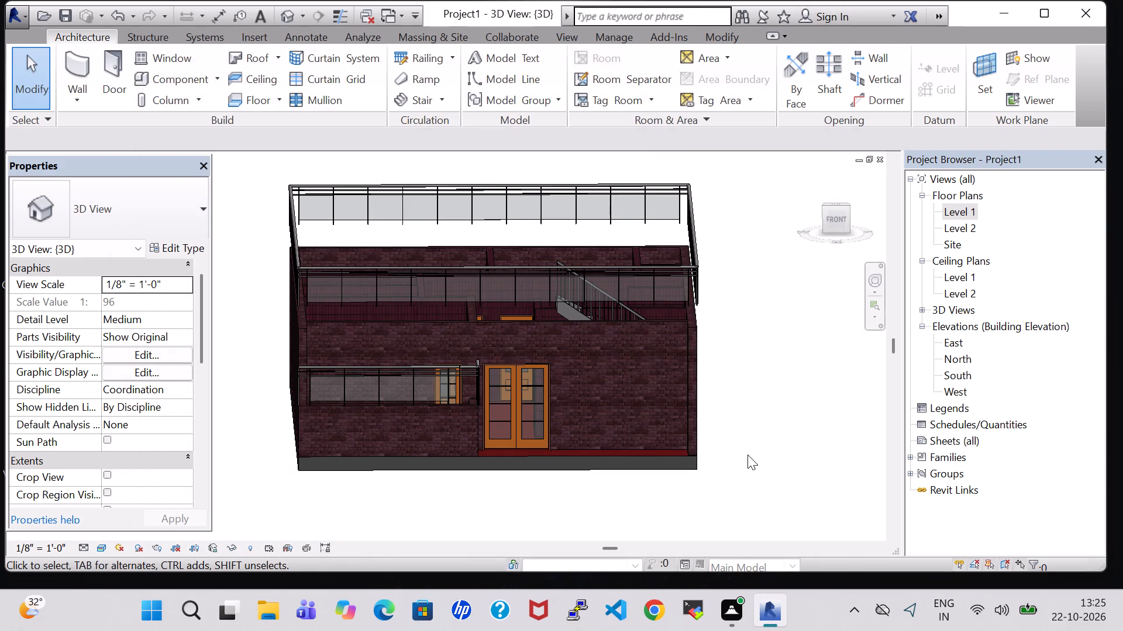
# Examine the interior rooms, doors and staircase from above in 3D, and review the room layout in the Level 1 floor plan.
pyautogui.keyDown('shift'); pyautogui.moveTo(768, 310); pyautogui.dragTo(769, 412, button='middle'); pyautogui.keyUp('shift')
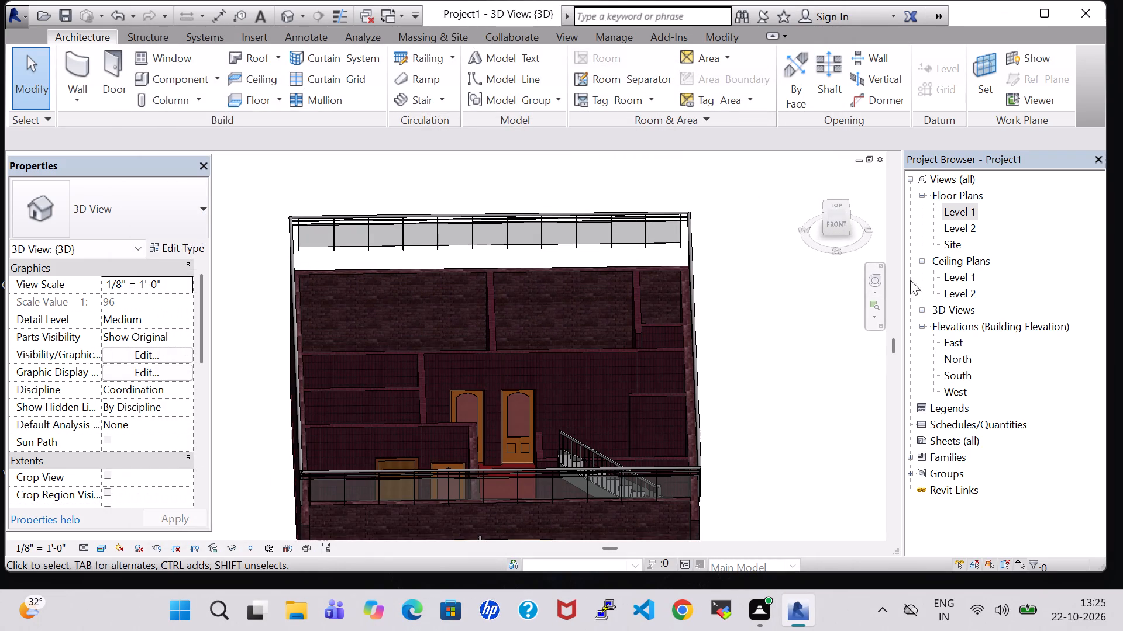
pyautogui.keyDown('shift'); pyautogui.moveTo(800, 363); pyautogui.dragTo(792, 434, button='middle'); pyautogui.keyUp('shift')
pyautogui.moveTo(752, 445); pyautogui.dragTo(757, 325, button='middle')
pyautogui.keyDown('shift'); pyautogui.moveTo(766, 288); pyautogui.dragTo(771, 344, button='middle'); pyautogui.keyUp('shift')
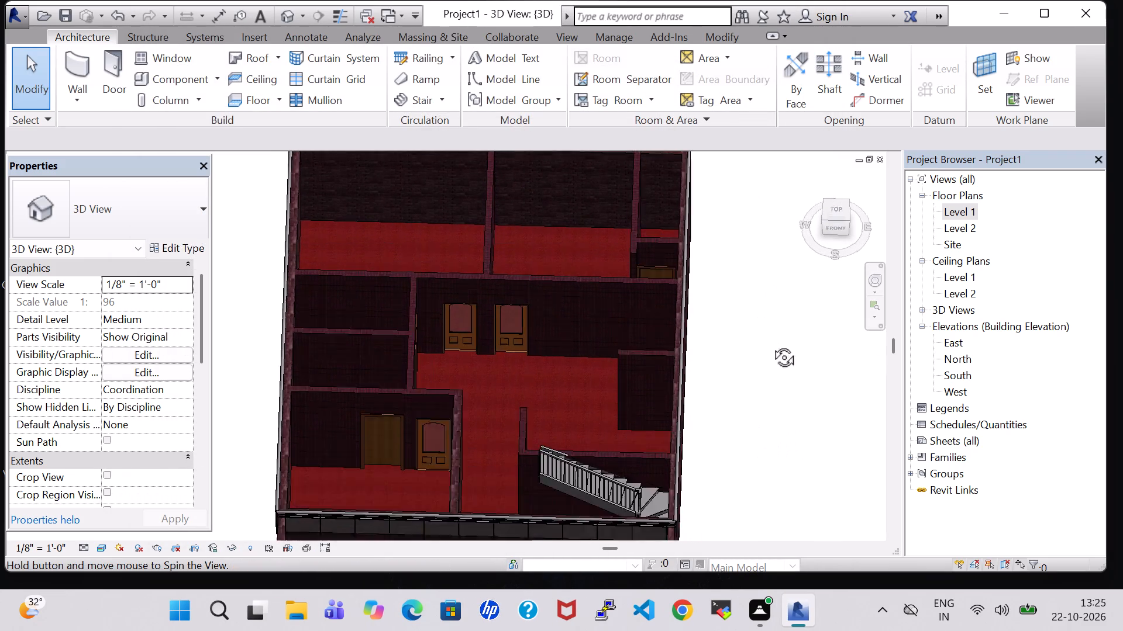
pyautogui.keyDown('shift'); pyautogui.moveTo(771, 344); pyautogui.dragTo(774, 408, button='middle'); pyautogui.keyUp('shift')
pyautogui.moveTo(774, 408); pyautogui.dragTo(766, 382, button='middle')
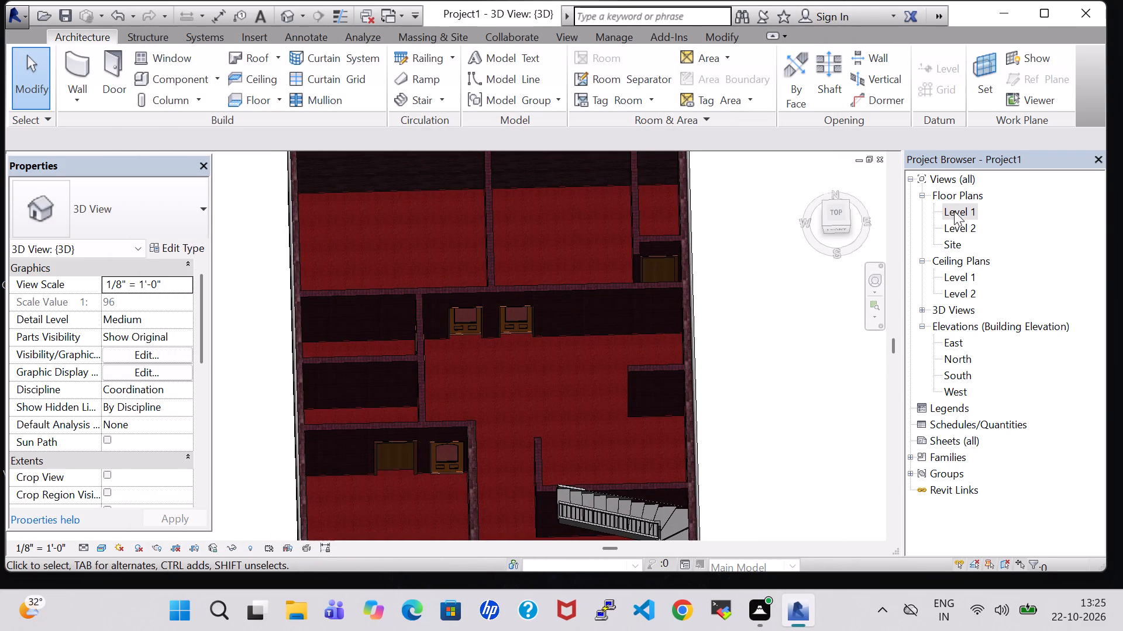
pyautogui.doubleClick(956, 208)
pyautogui.scroll(-1, 753, 304)
pyautogui.moveTo(753, 304); pyautogui.dragTo(731, 304, button='middle')
pyautogui.middleClick(727, 304)
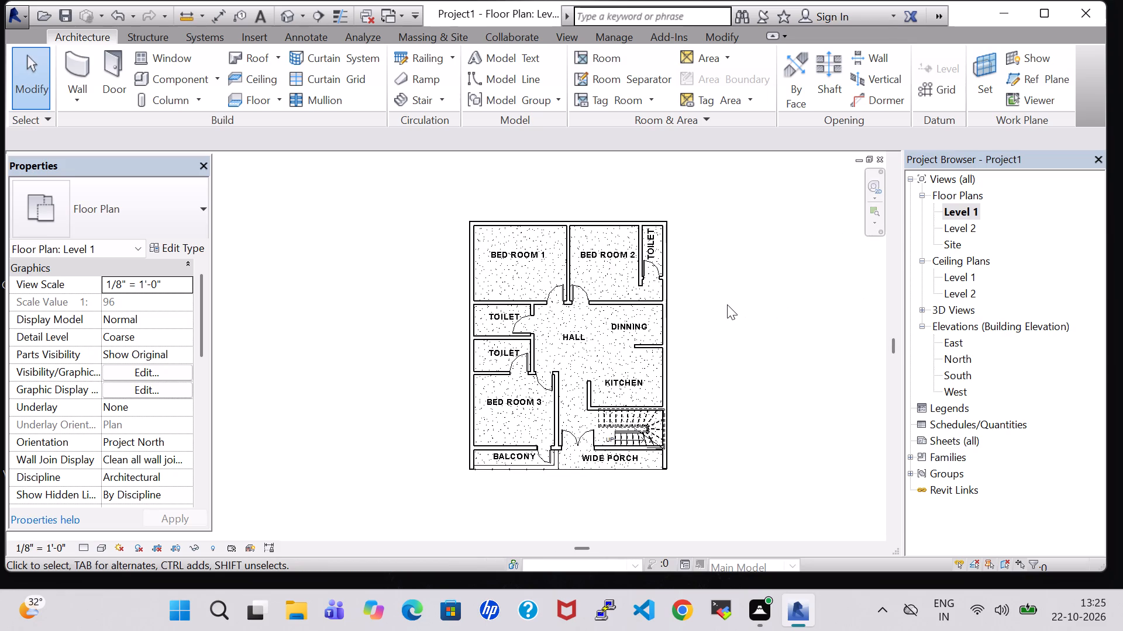
pyautogui.scroll(2, 709, 306)
pyautogui.moveTo(709, 306); pyautogui.dragTo(701, 288, button='middle')
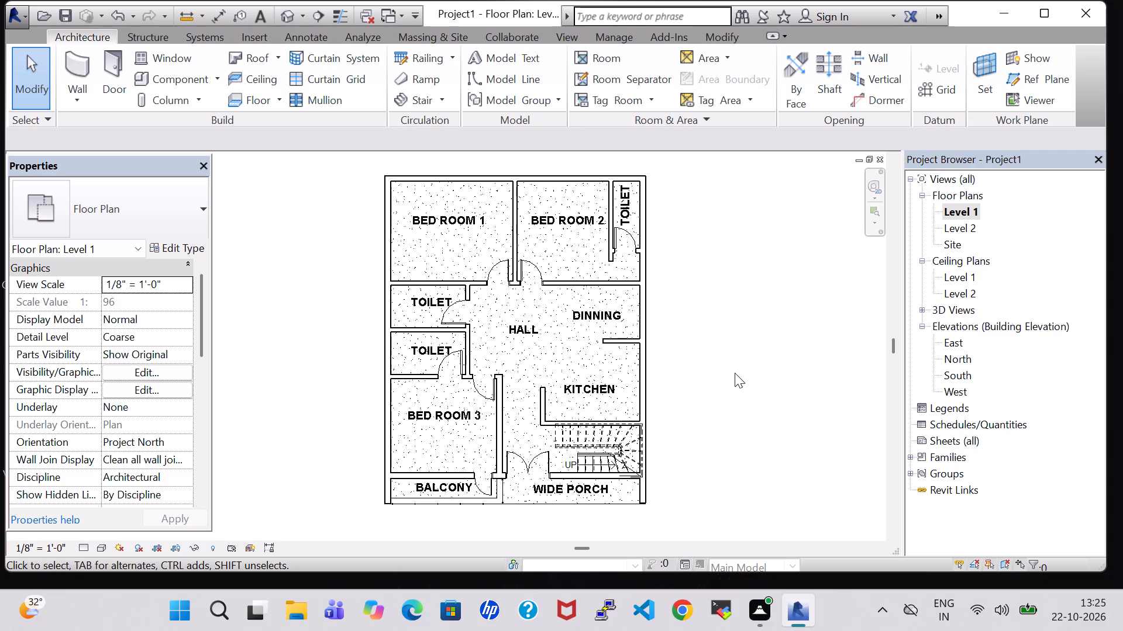
# Load the Tub-Free Standing-3D component family from the US Imperial library's architectural plumbing fixtures, Bathtubs folder.
pyautogui.click(178, 75)
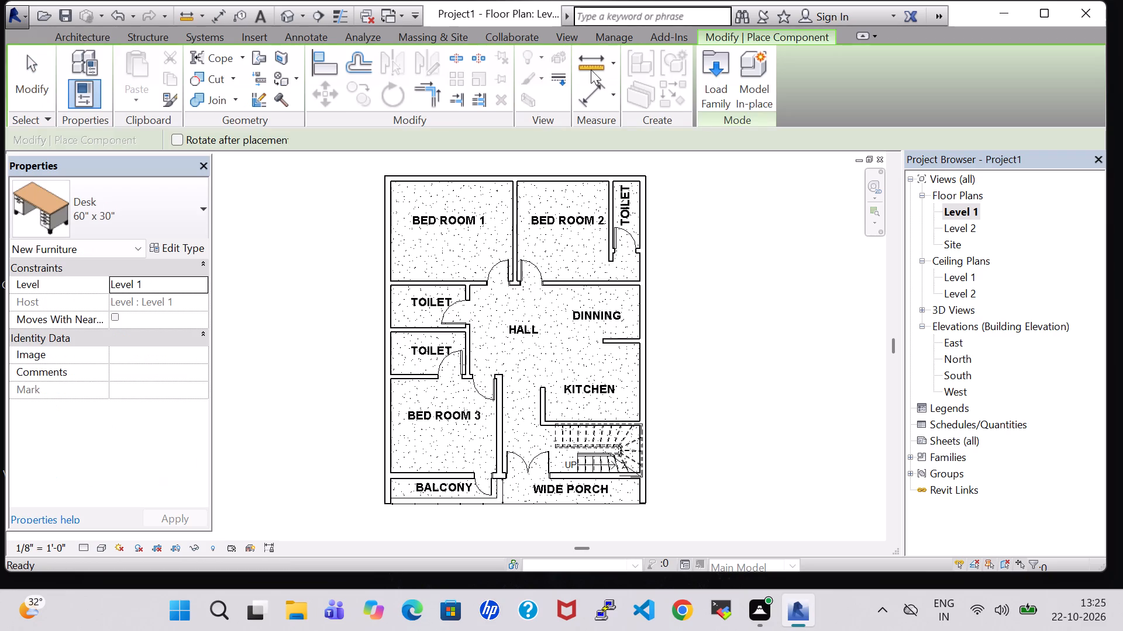
pyautogui.click(722, 82)
pyautogui.scroll(-2, 692, 272)
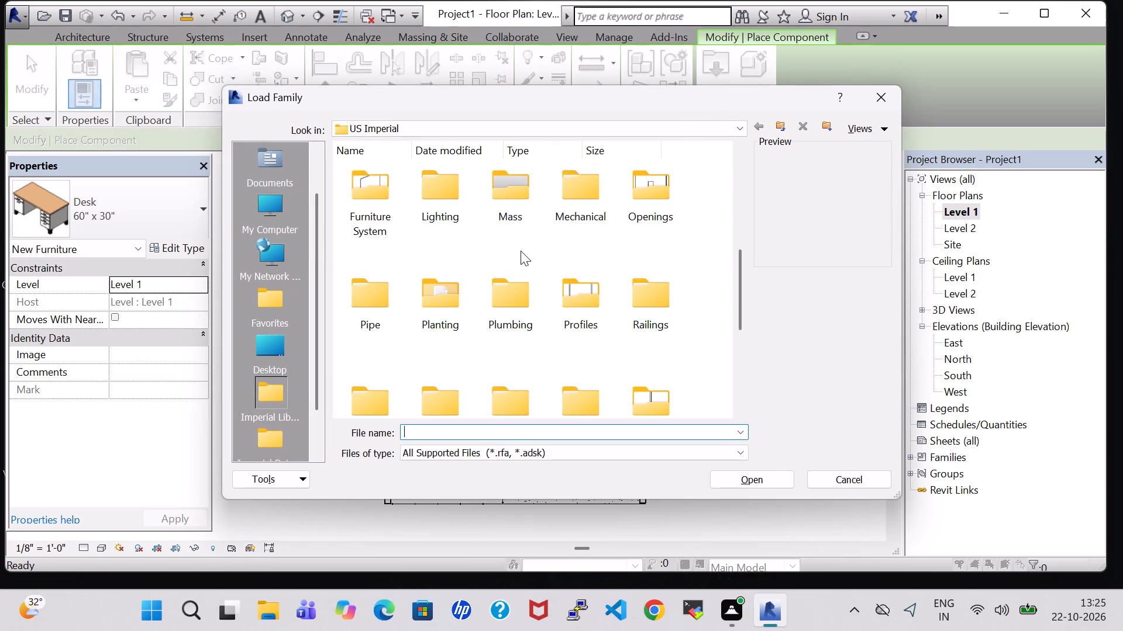
pyautogui.doubleClick(497, 278)
pyautogui.click(428, 180)
pyautogui.doubleClick(369, 199)
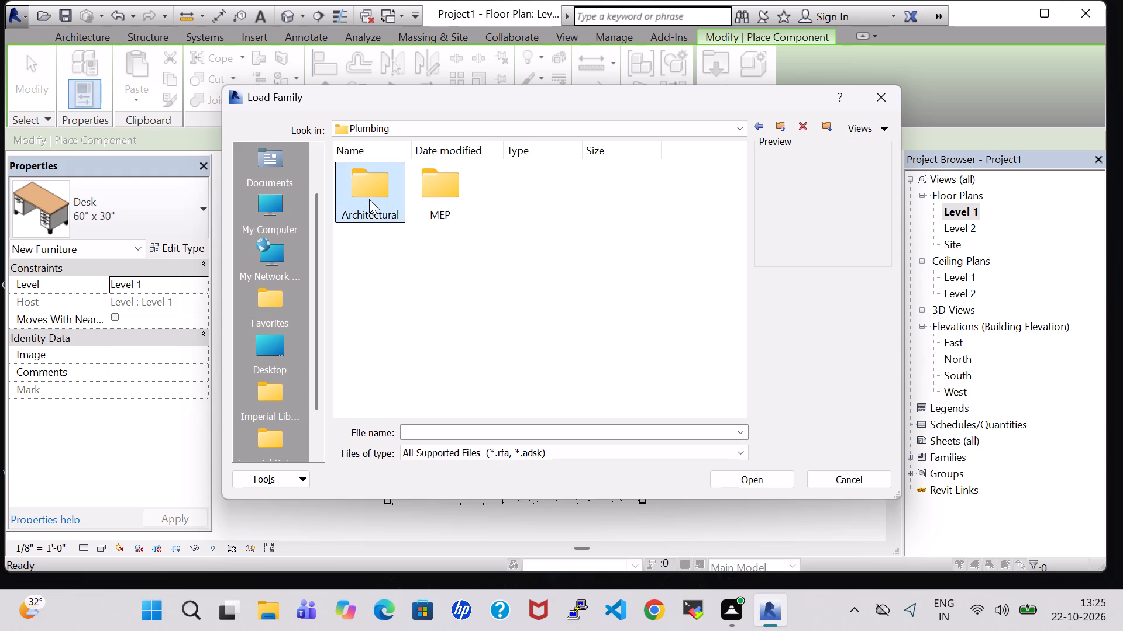
pyautogui.doubleClick(473, 189)
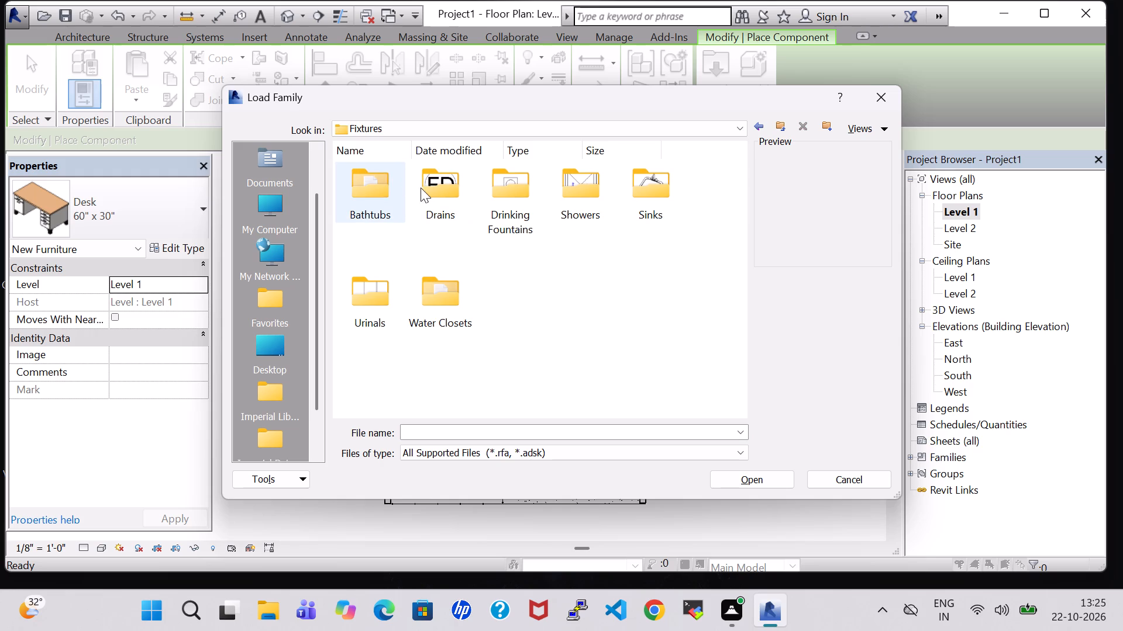
pyautogui.doubleClick(365, 190)
pyautogui.click(435, 185)
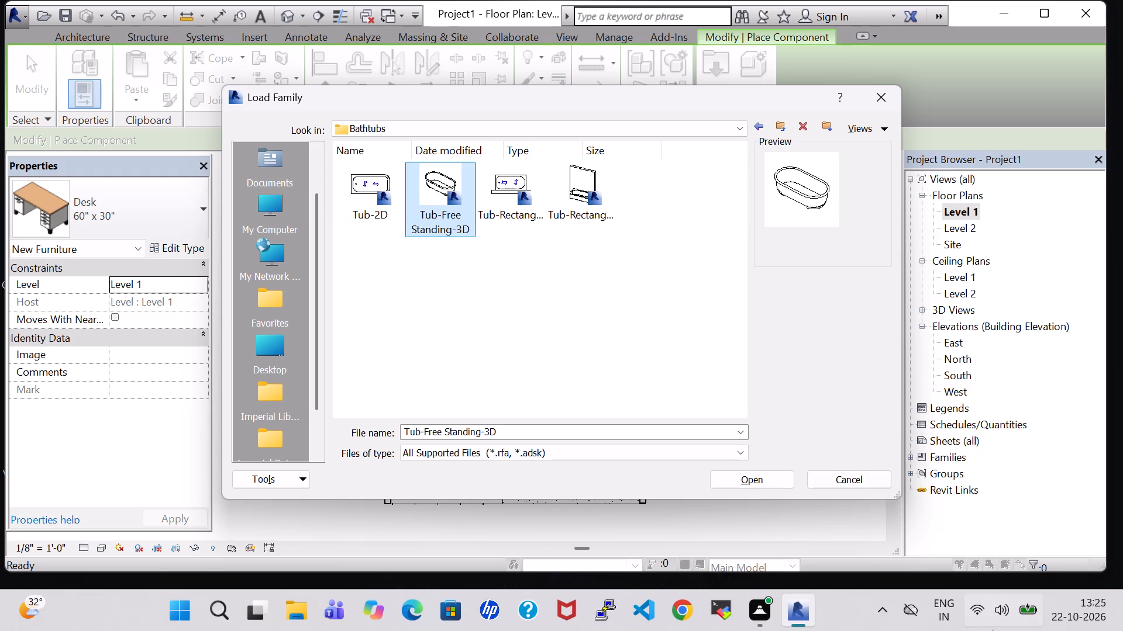
pyautogui.click(752, 477)
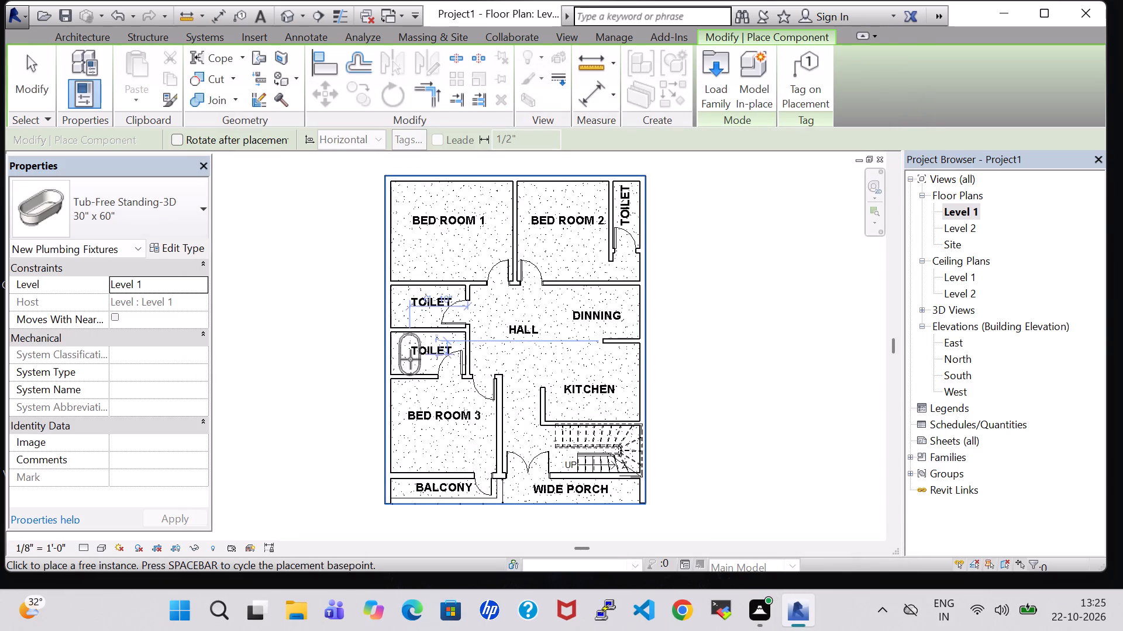
# Place a 30" x 60" free-standing tub lengthwise east-west in the northwest corner of the toilet adjoining Bed Room 3.
pyautogui.scroll(4, 427, 354)
pyautogui.press('space')
pyautogui.scroll(4, 416, 338)
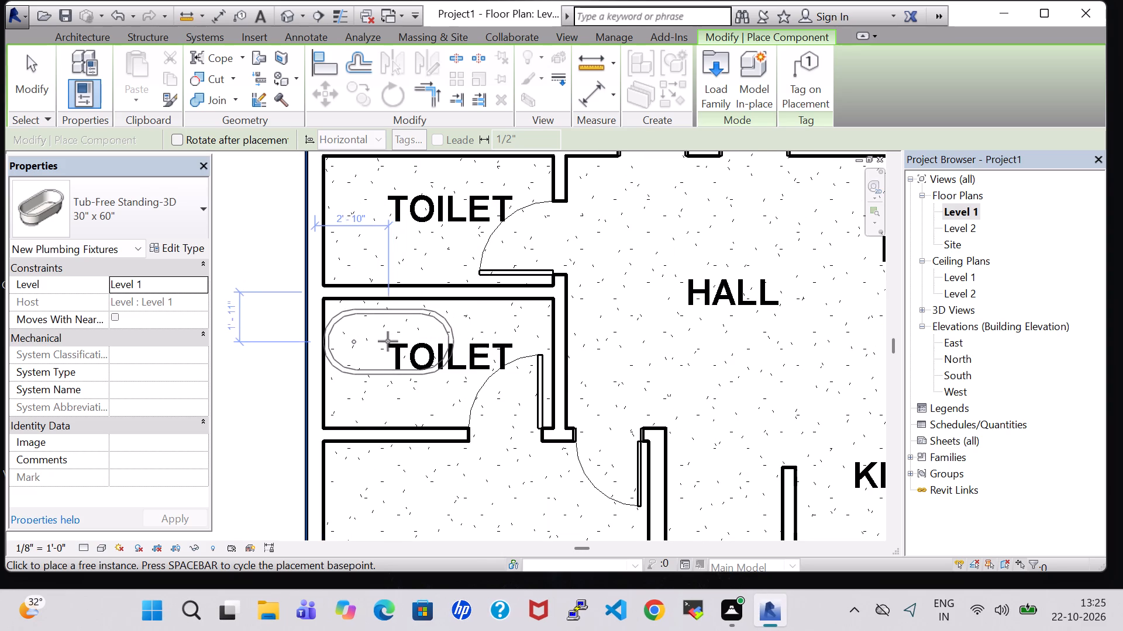
pyautogui.scroll(4, 388, 341)
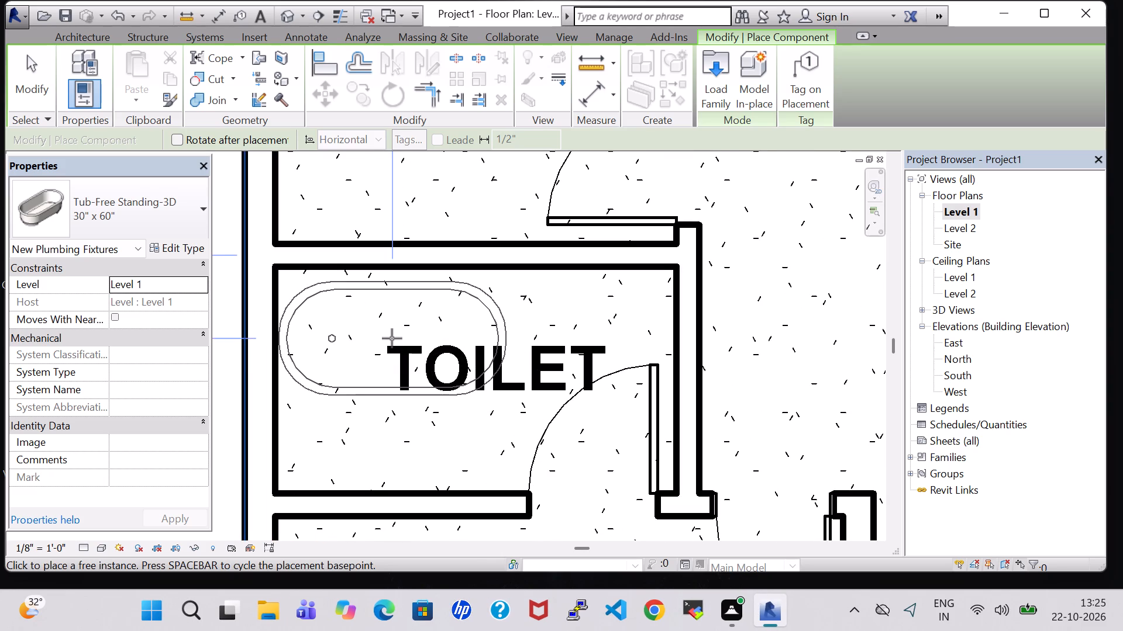
pyautogui.click(392, 338)
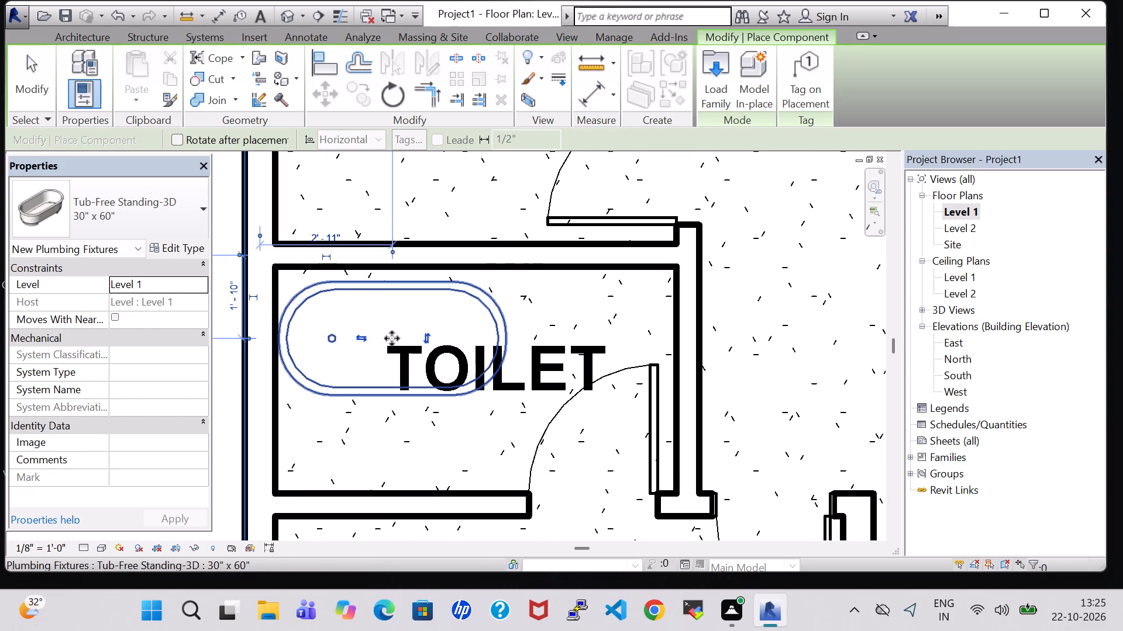
# Place a second 30" x 60" tub in the same orientation in the northwest corner of the toilet below Bed Room 1.
pyautogui.moveTo(421, 286); pyautogui.dragTo(437, 471, button='middle')
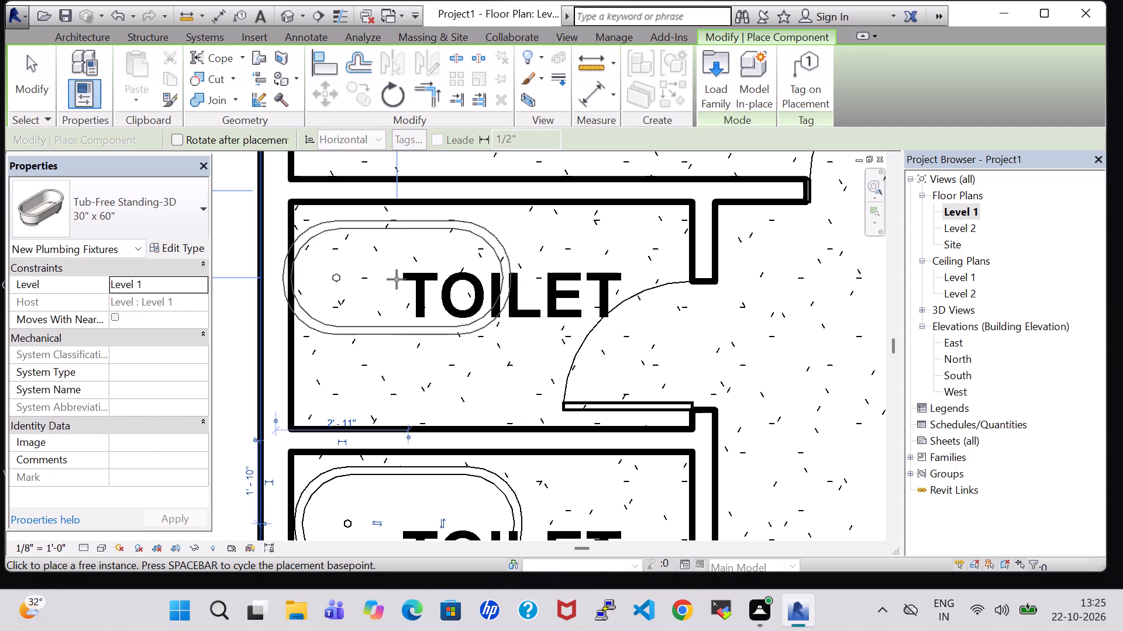
pyautogui.click(404, 276)
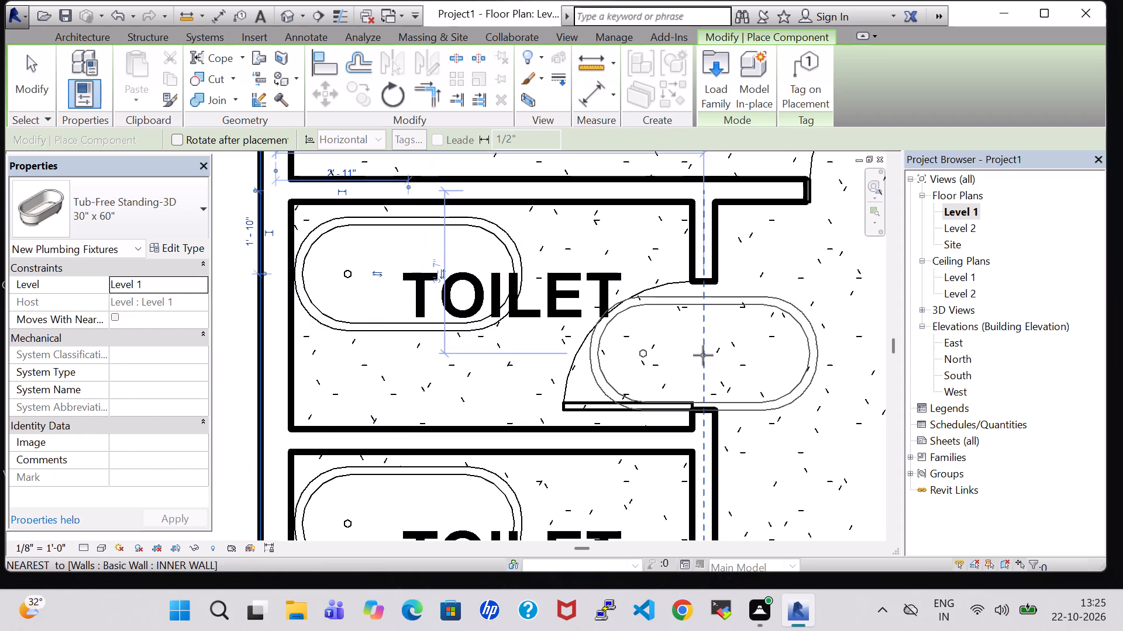
# Place a third 30" x 60" tub, rotated north-south with its drain end north, at the north end of Bed Room 2's toilet.
pyautogui.scroll(-7, 703, 355)
pyautogui.moveTo(703, 355); pyautogui.dragTo(574, 358, button='middle')
pyautogui.scroll(-4, 574, 358)
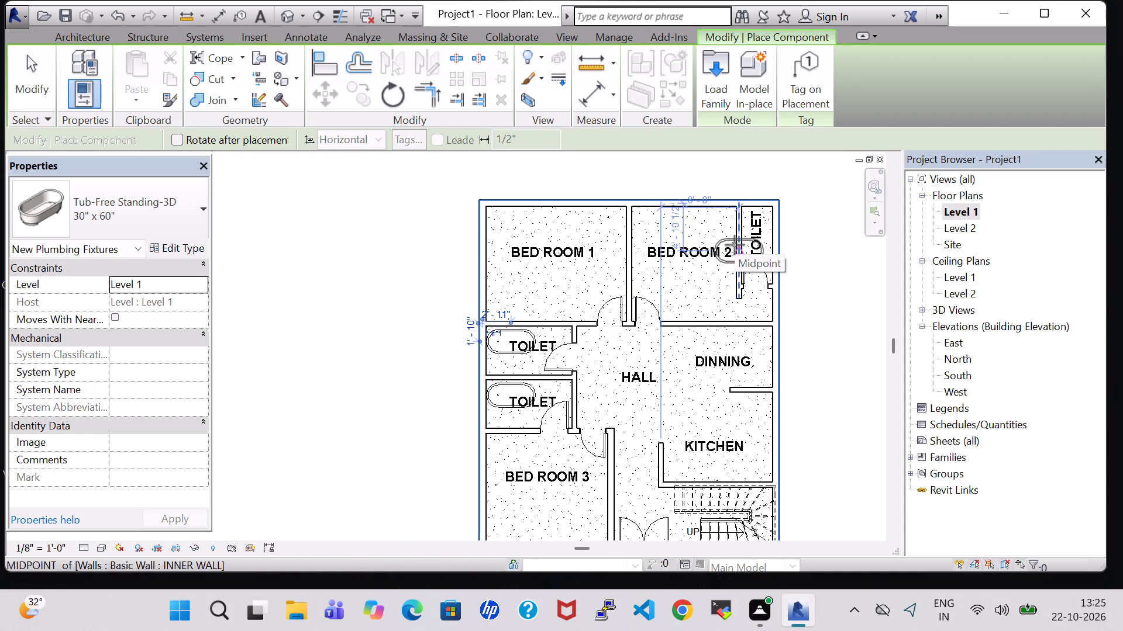
pyautogui.press('space')
pyautogui.scroll(5, 754, 234)
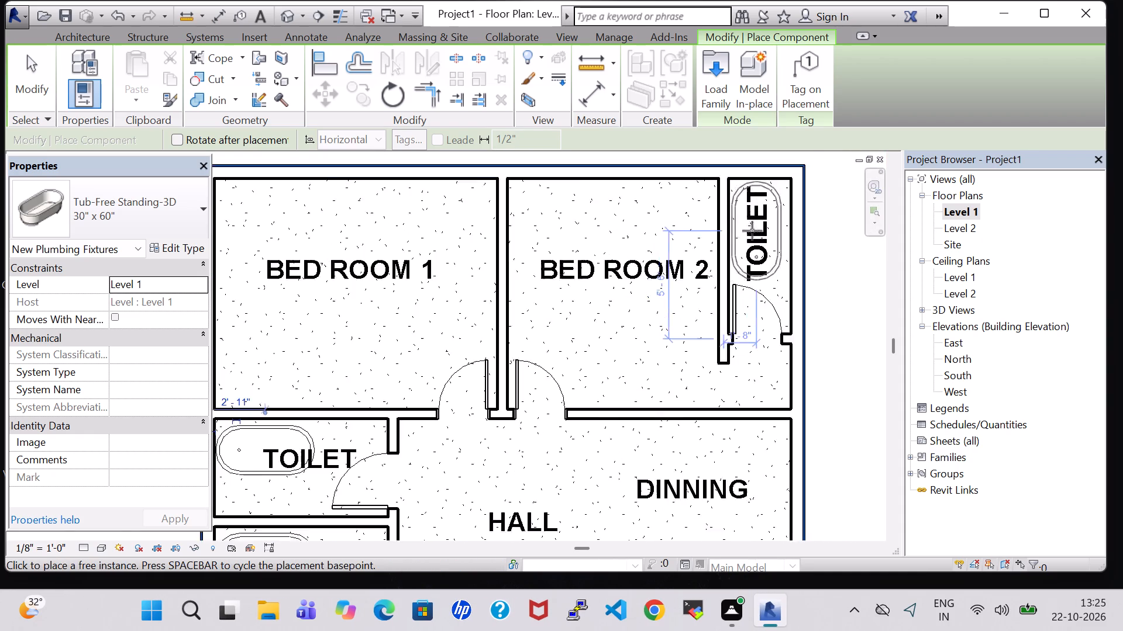
pyautogui.scroll(5, 752, 231)
pyautogui.scroll(-2, 757, 238)
pyautogui.moveTo(759, 239); pyautogui.dragTo(697, 329, button='middle')
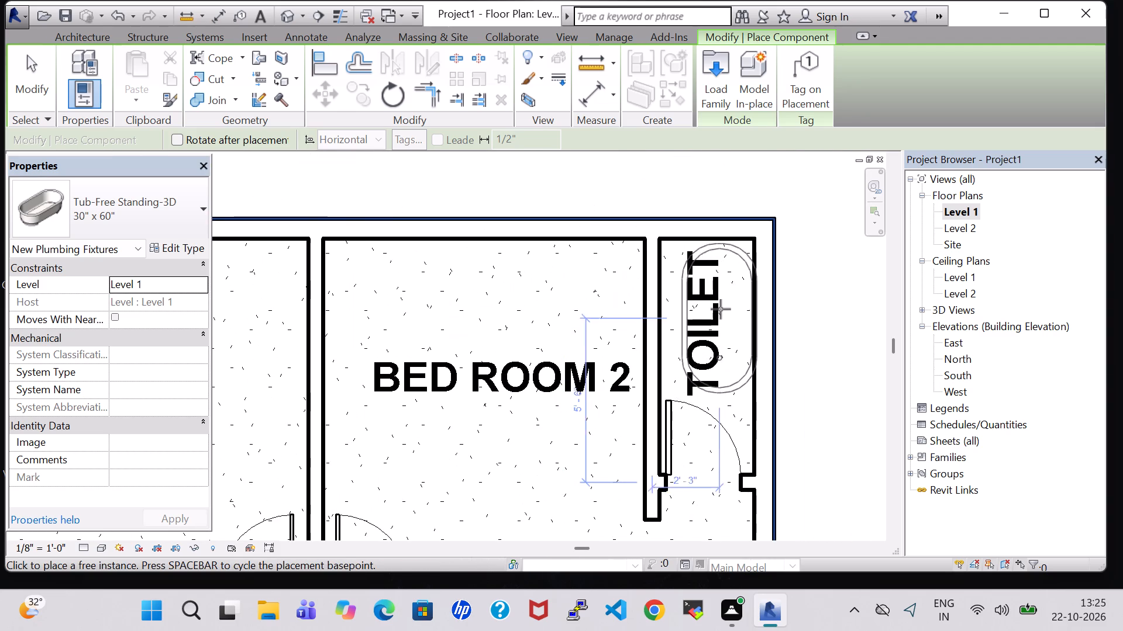
pyautogui.press('space')
pyautogui.press('space')
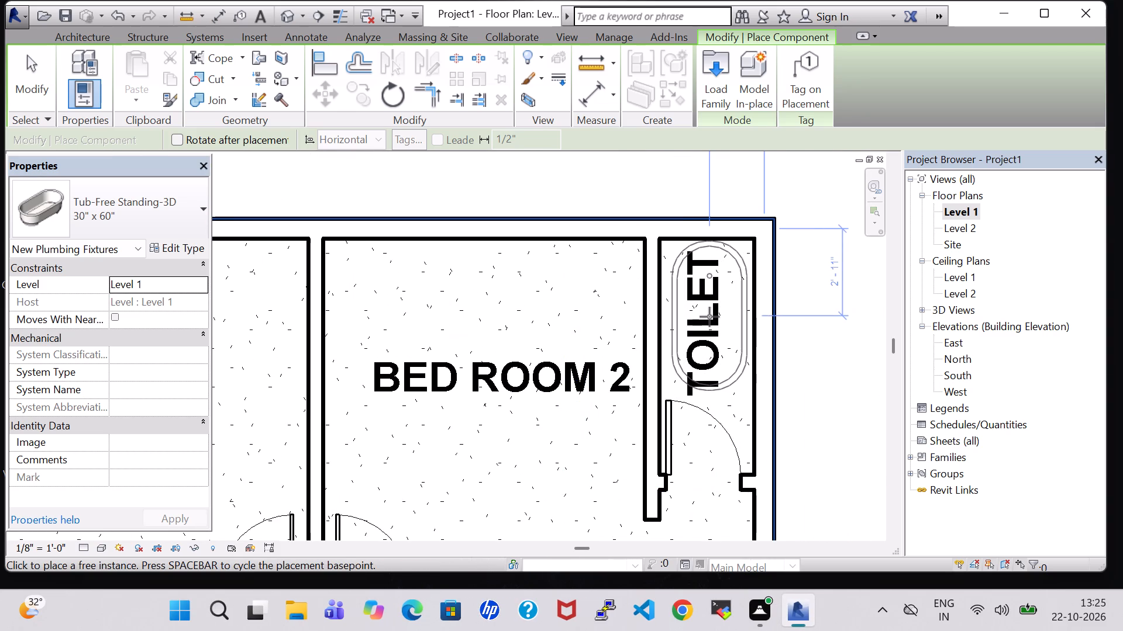
pyautogui.click(709, 317)
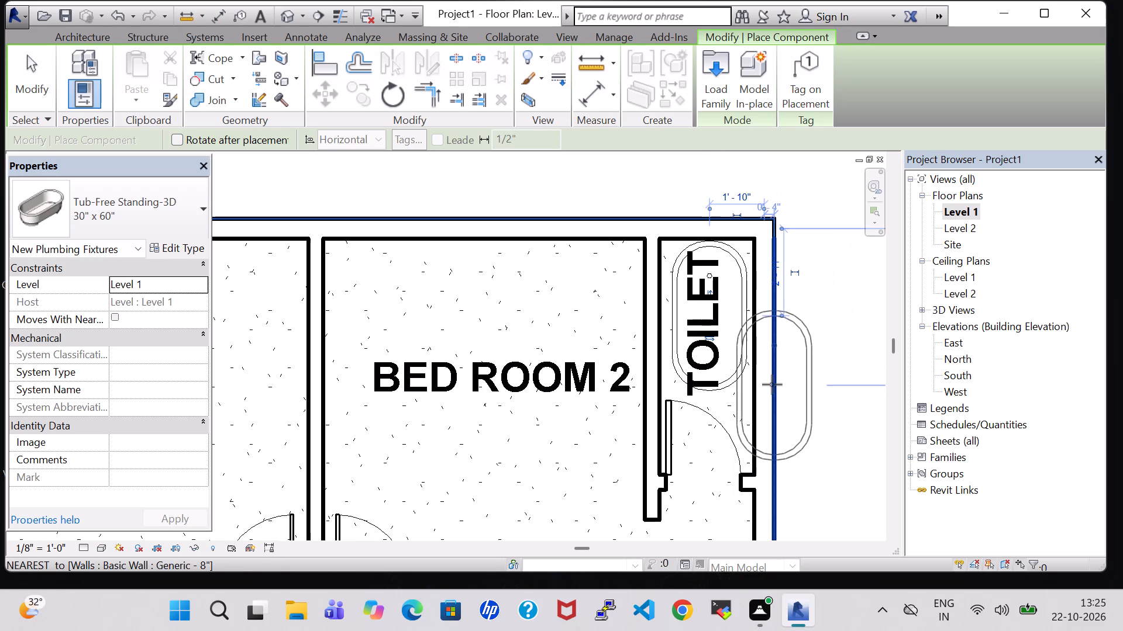
# Move the wall between Bed Room 2 and its toilet west, to about 4' 7" from the east exterior wall.
pyautogui.press('Escape')
pyautogui.press('Escape')
pyautogui.scroll(-3, 772, 384)
pyautogui.click(687, 411)
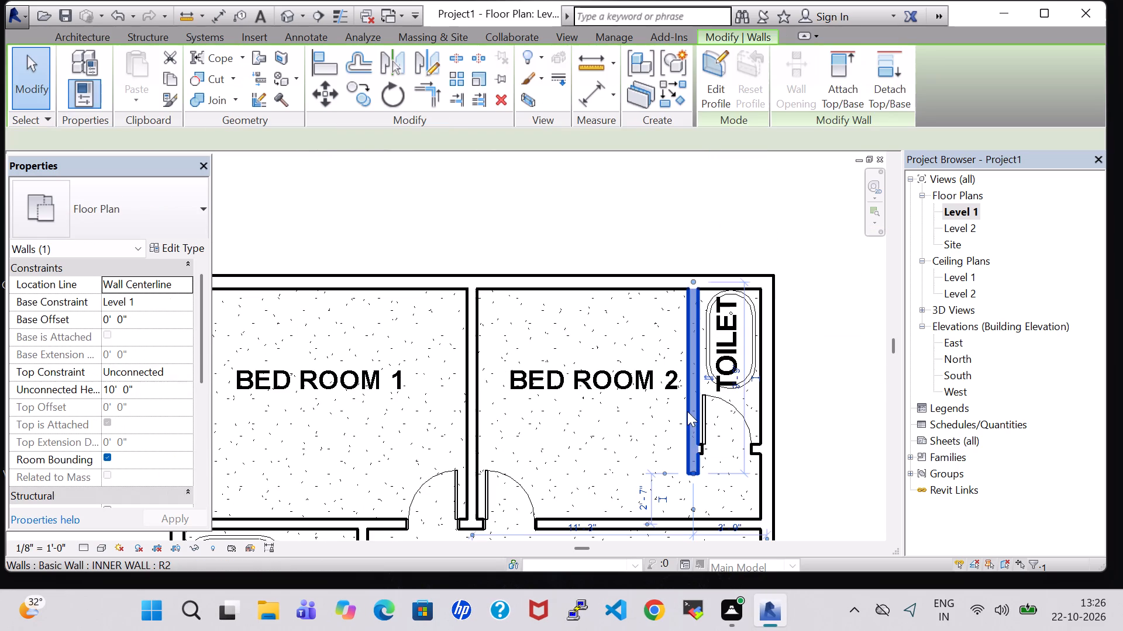
pyautogui.press('Left')
pyautogui.press('Left')
pyautogui.press('Left')
pyautogui.press('Left')
pyautogui.press('Left')
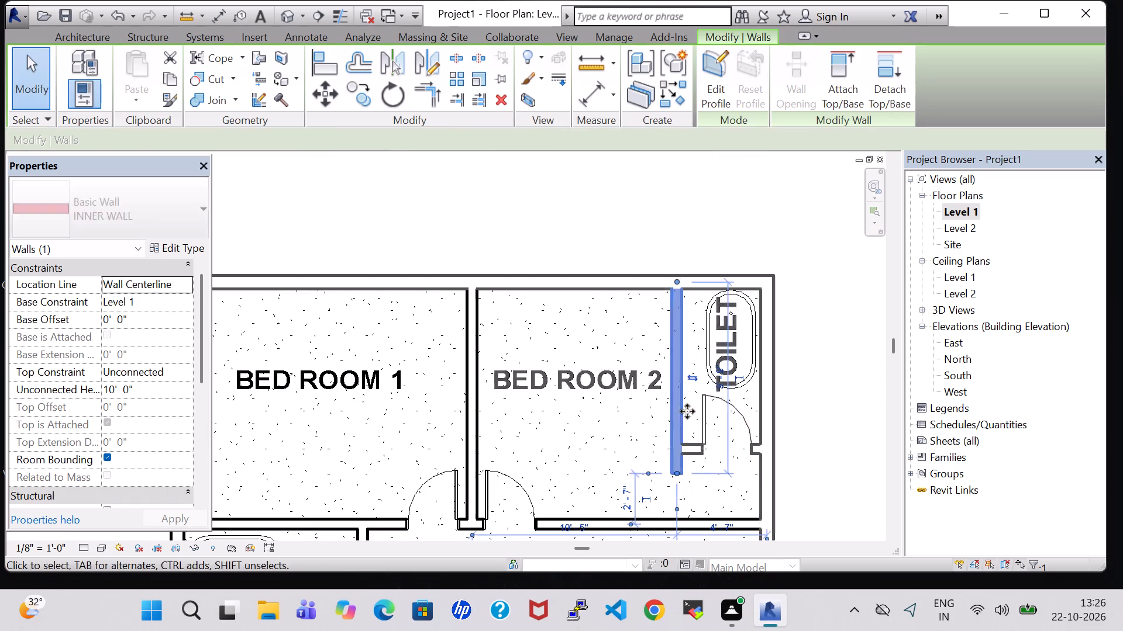
pyautogui.click(811, 411)
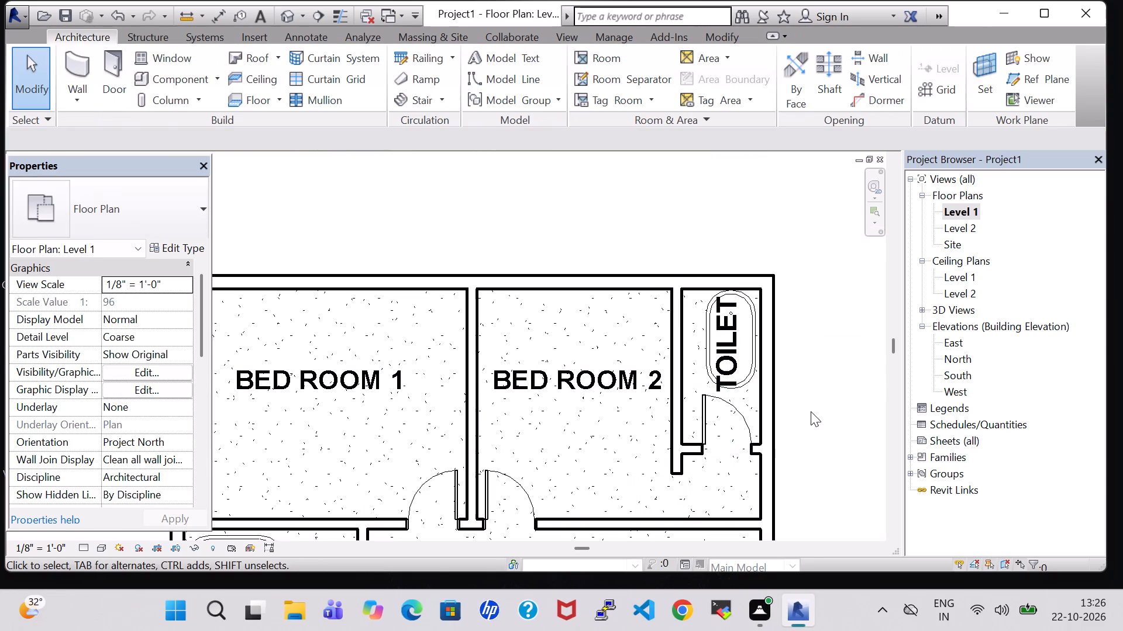
# Shift the door of Bed Room 2's toilet west, to about 1' 8 1/2" from the toilet's west wall.
pyautogui.click(738, 439)
pyautogui.press('Left')
pyautogui.press('Left')
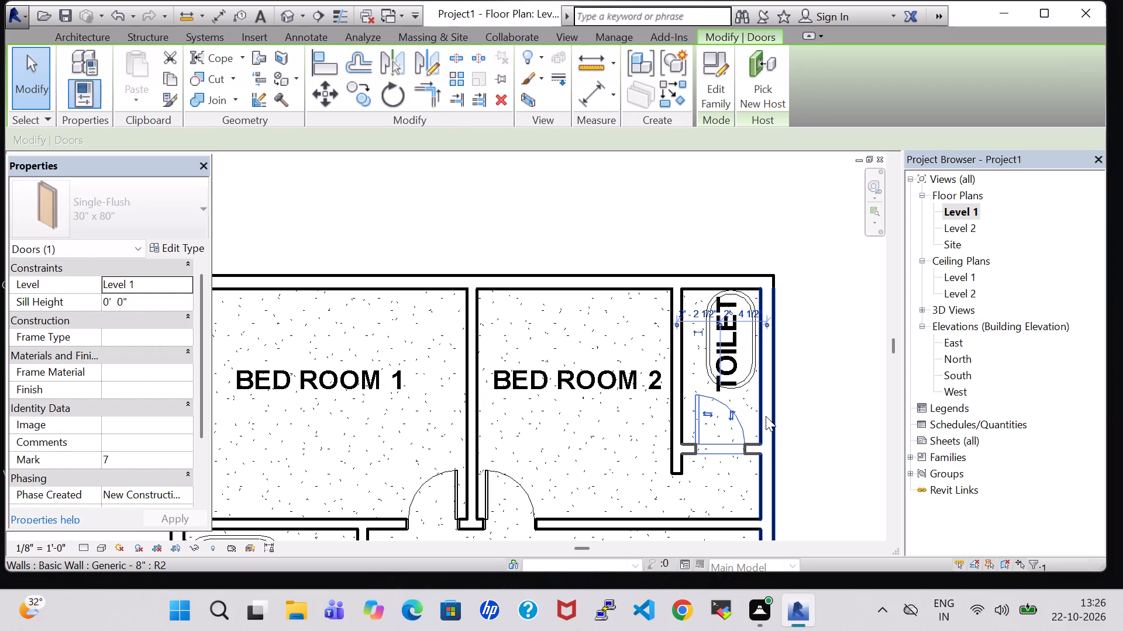
pyautogui.press('Left')
pyautogui.press('Left')
pyautogui.press('Left')
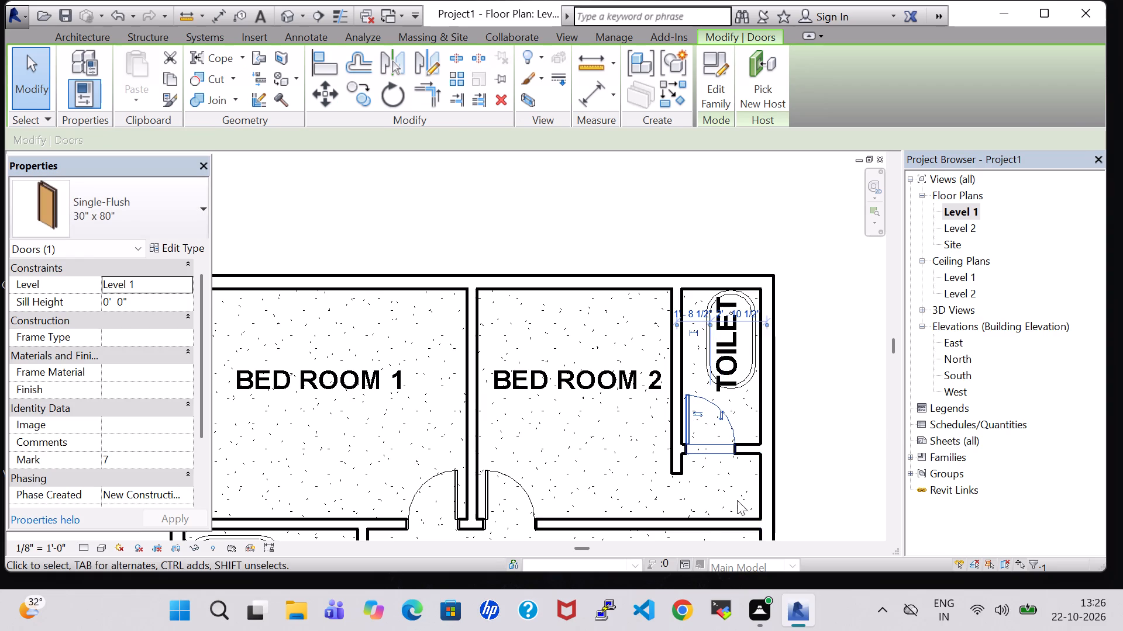
pyautogui.click(824, 435)
# Nudge the bathtub in Bed Room 2's toilet slightly east toward the exterior wall.
pyautogui.click(737, 355)
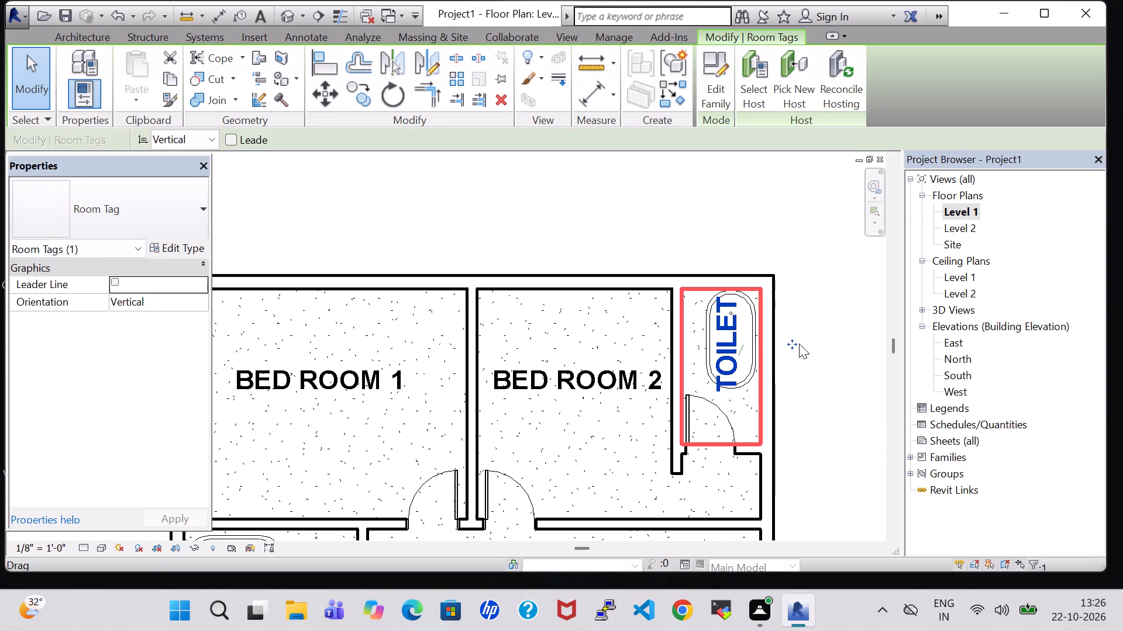
pyautogui.click(799, 344)
pyautogui.click(752, 368)
pyautogui.press('Right')
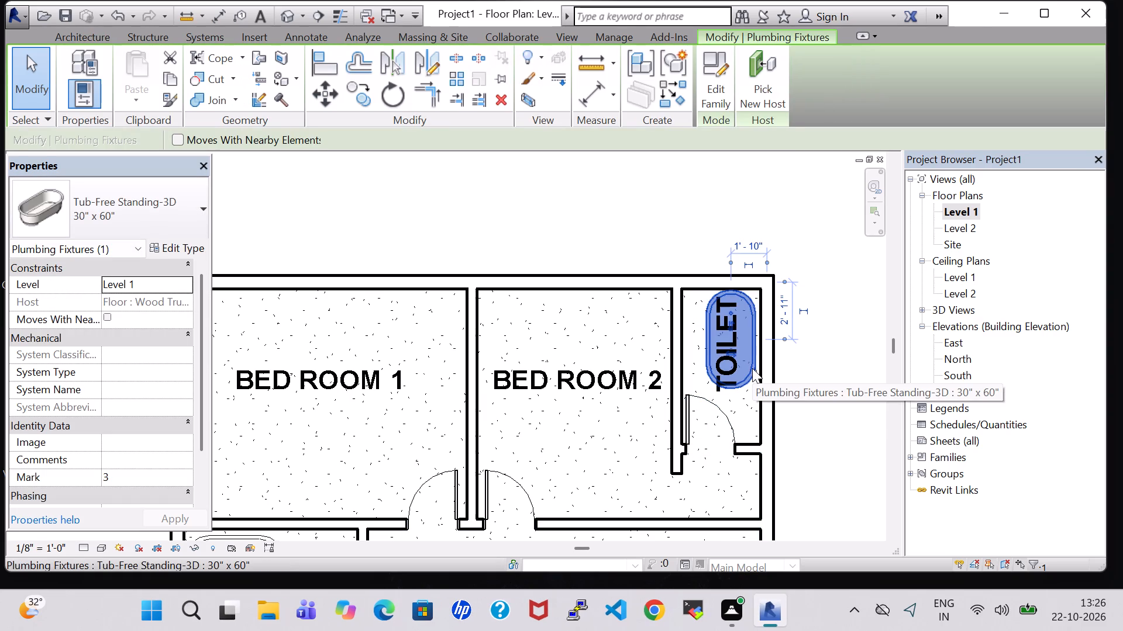
pyautogui.click(800, 390)
pyautogui.scroll(-2, 840, 390)
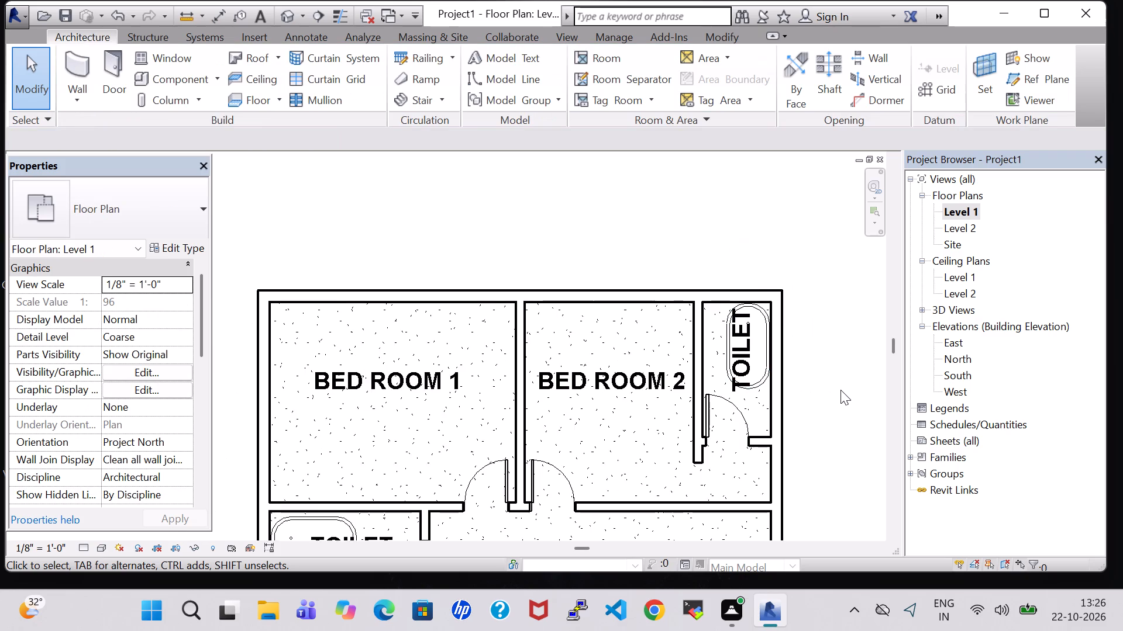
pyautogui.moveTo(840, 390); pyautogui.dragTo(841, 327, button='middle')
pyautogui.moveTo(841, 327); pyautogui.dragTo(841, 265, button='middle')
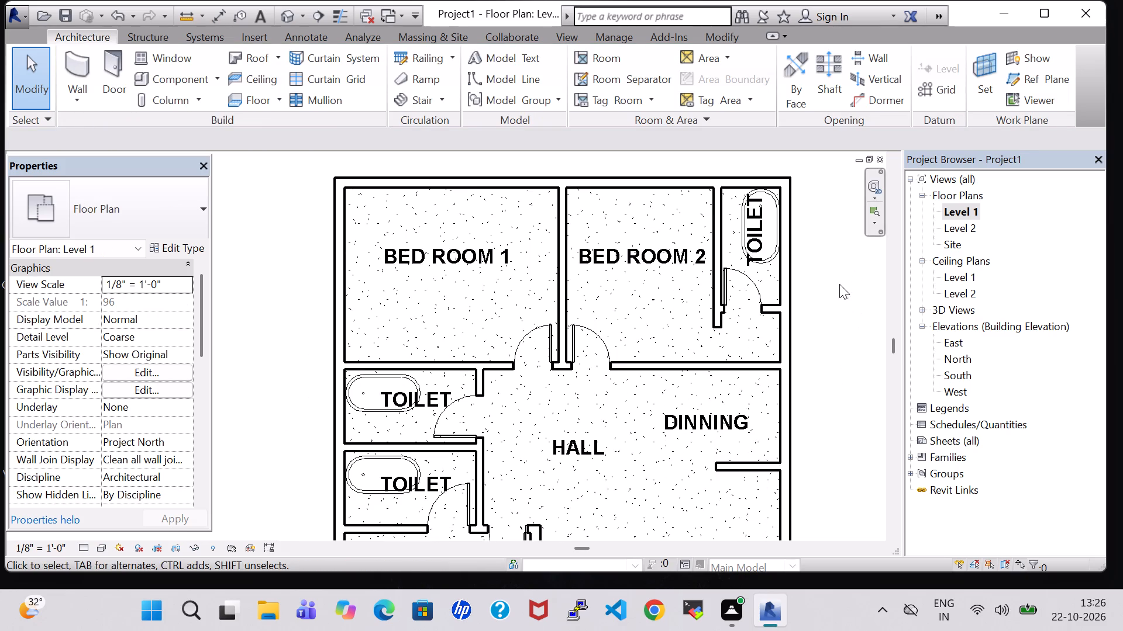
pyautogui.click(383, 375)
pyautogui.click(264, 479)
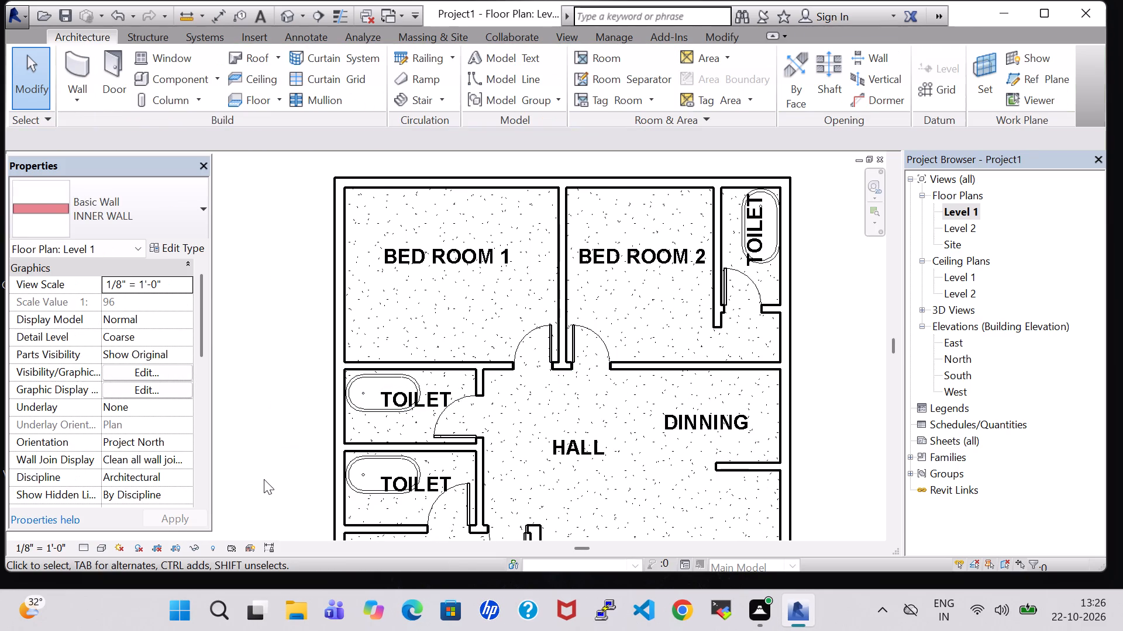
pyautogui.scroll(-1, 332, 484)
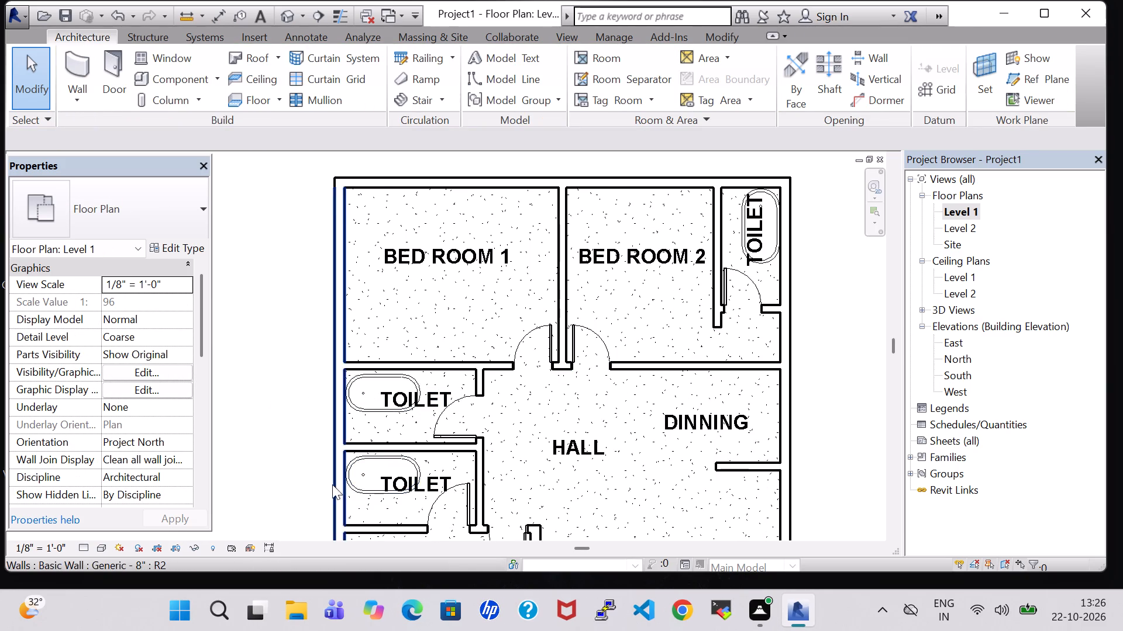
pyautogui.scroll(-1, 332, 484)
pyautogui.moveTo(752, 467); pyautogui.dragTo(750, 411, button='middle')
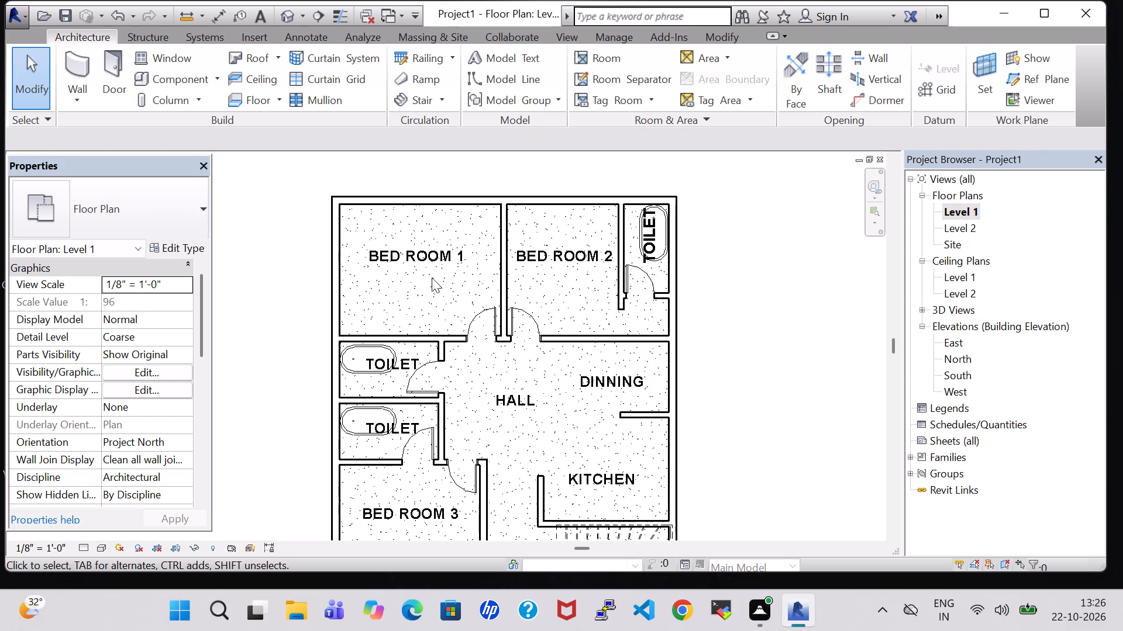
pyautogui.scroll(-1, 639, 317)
# Start placing a component and look through the already loaded types for a suitable toilet fixture.
pyautogui.click(146, 72)
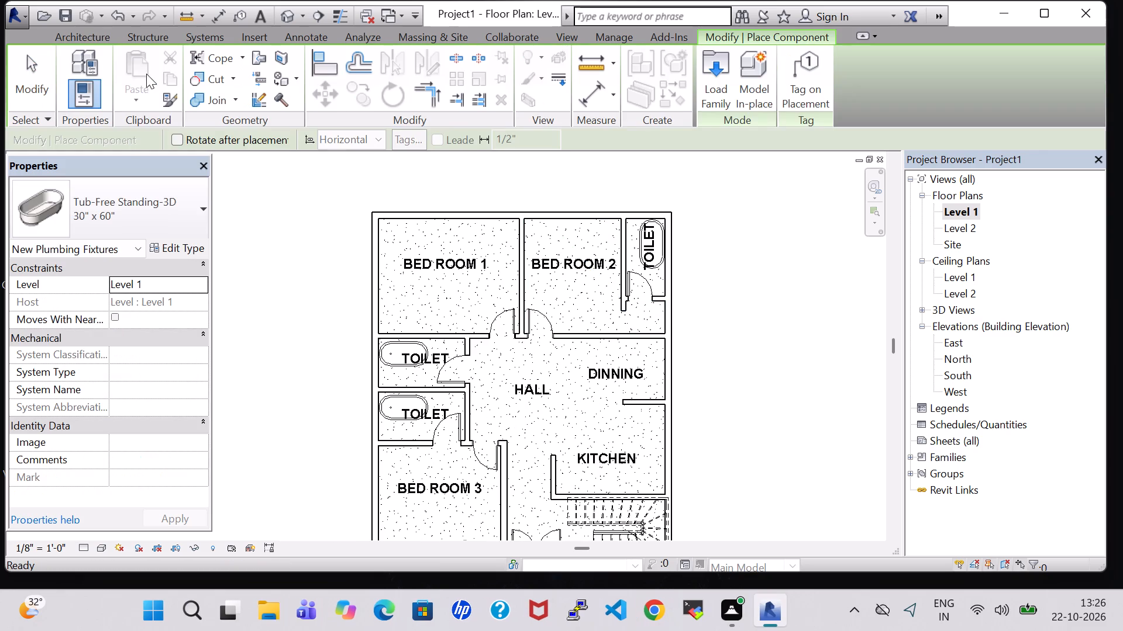
pyautogui.click(168, 221)
pyautogui.scroll(3, 226, 253)
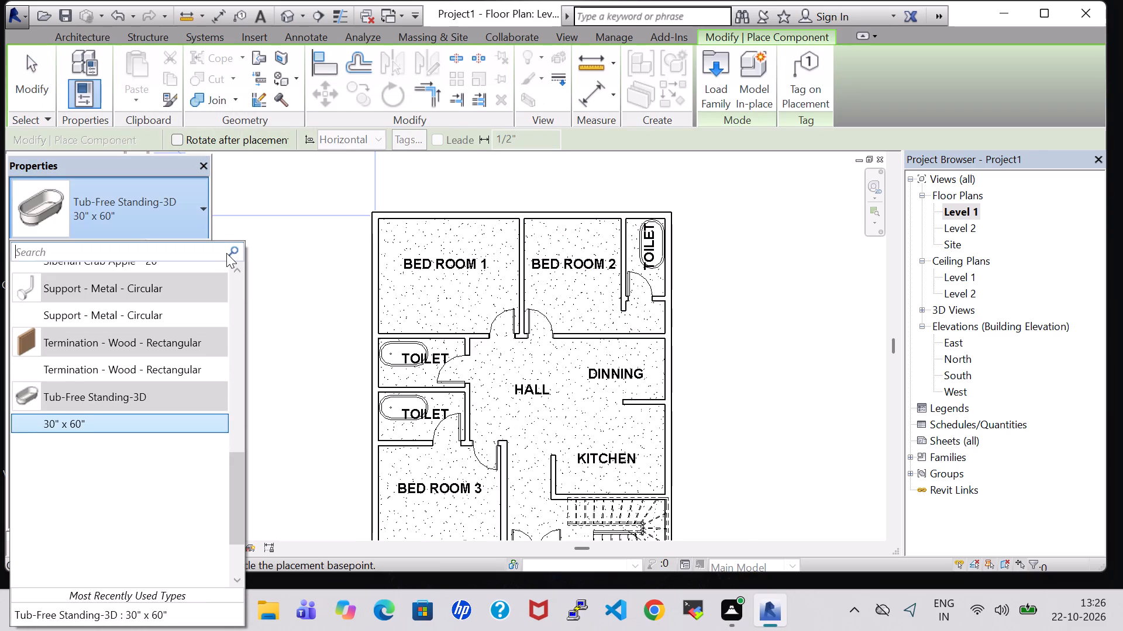
pyautogui.scroll(18, 226, 253)
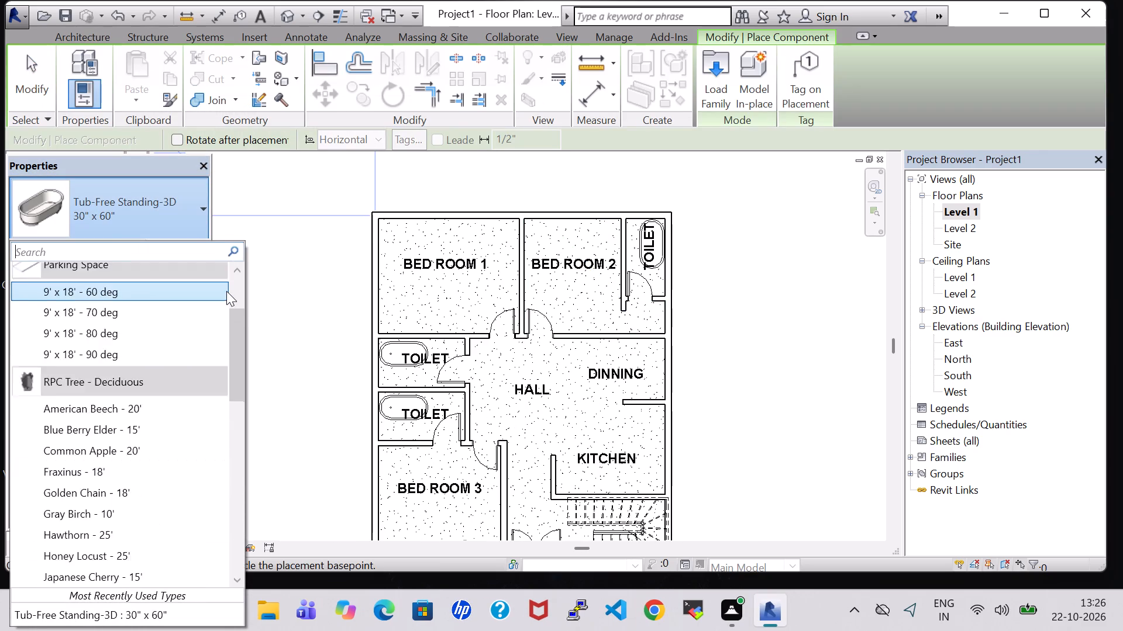
pyautogui.scroll(3, 226, 291)
pyautogui.scroll(-4, 226, 291)
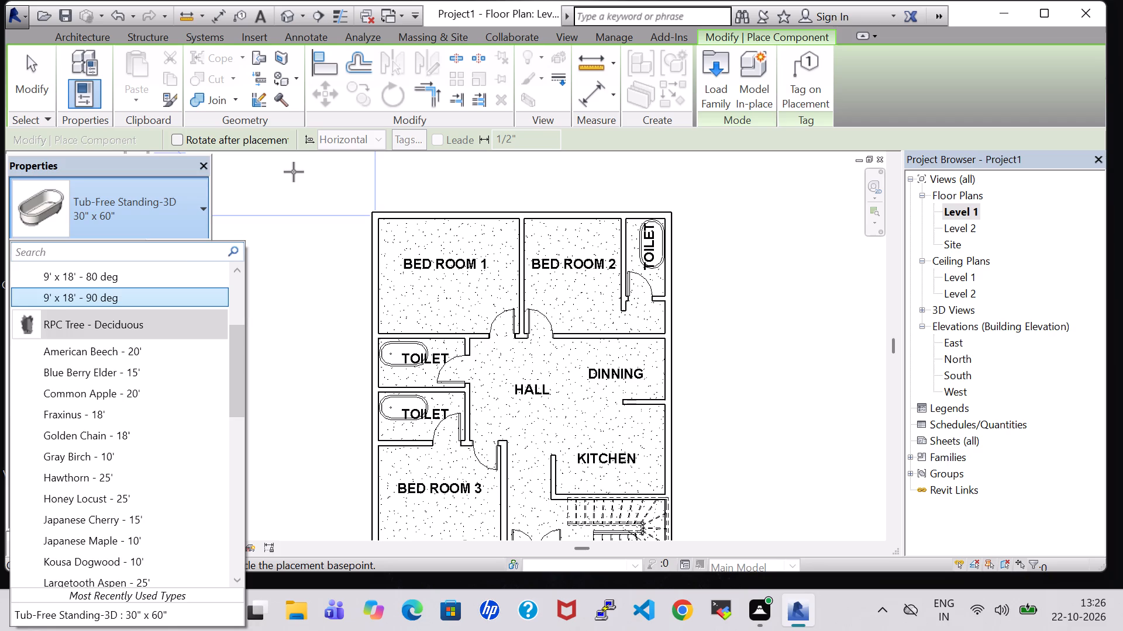
pyautogui.press('Escape')
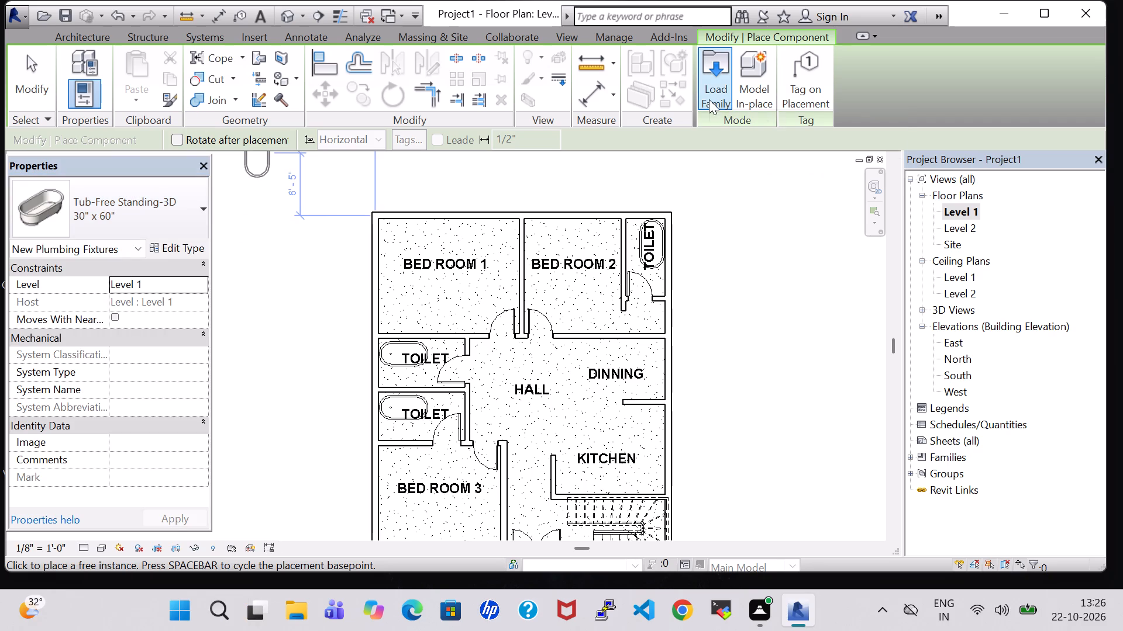
# Load the Toilet-Domestic-3D family from the US Imperial library's architectural plumbing fixtures, Water Closets folder.
pyautogui.click(709, 99)
pyautogui.scroll(-1, 630, 322)
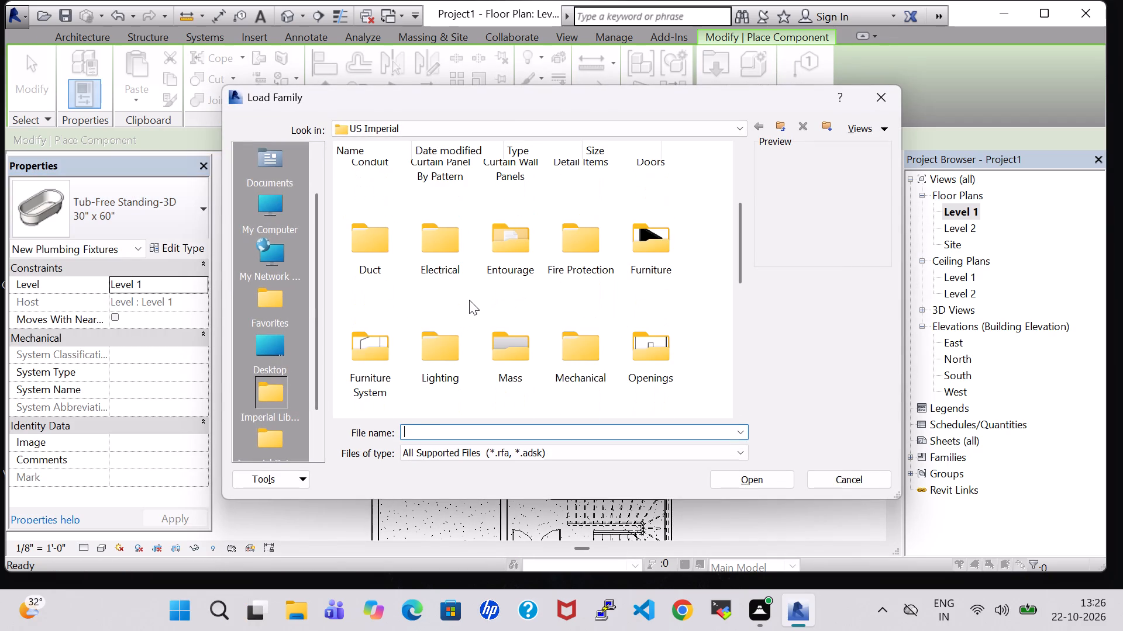
pyautogui.scroll(-1, 472, 298)
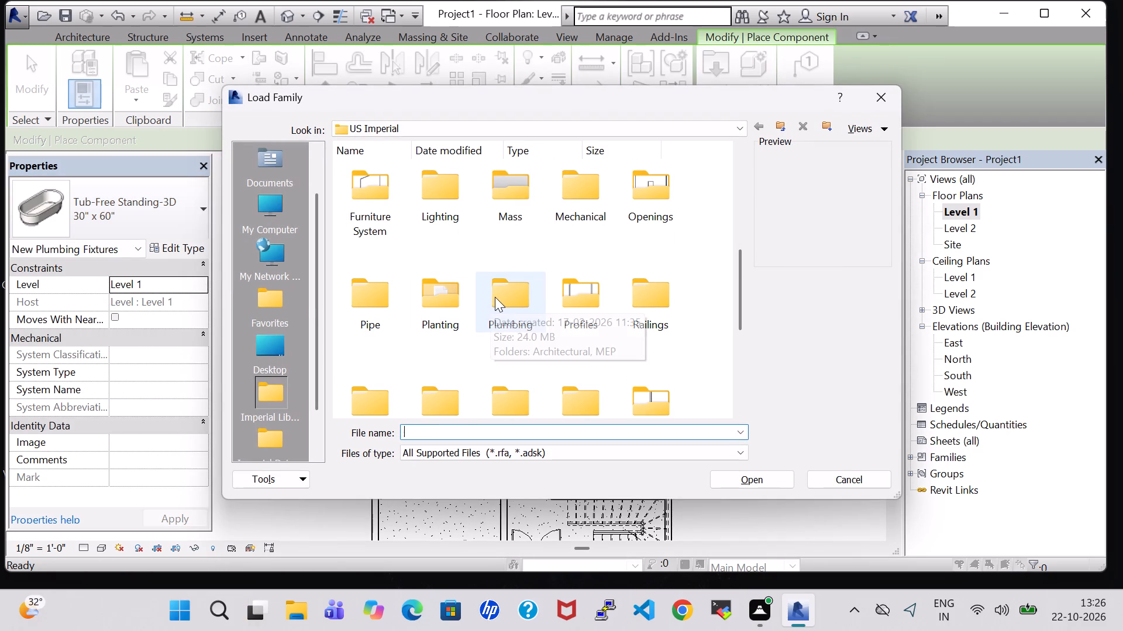
pyautogui.click(495, 297)
pyautogui.click(495, 291)
pyautogui.click(523, 254)
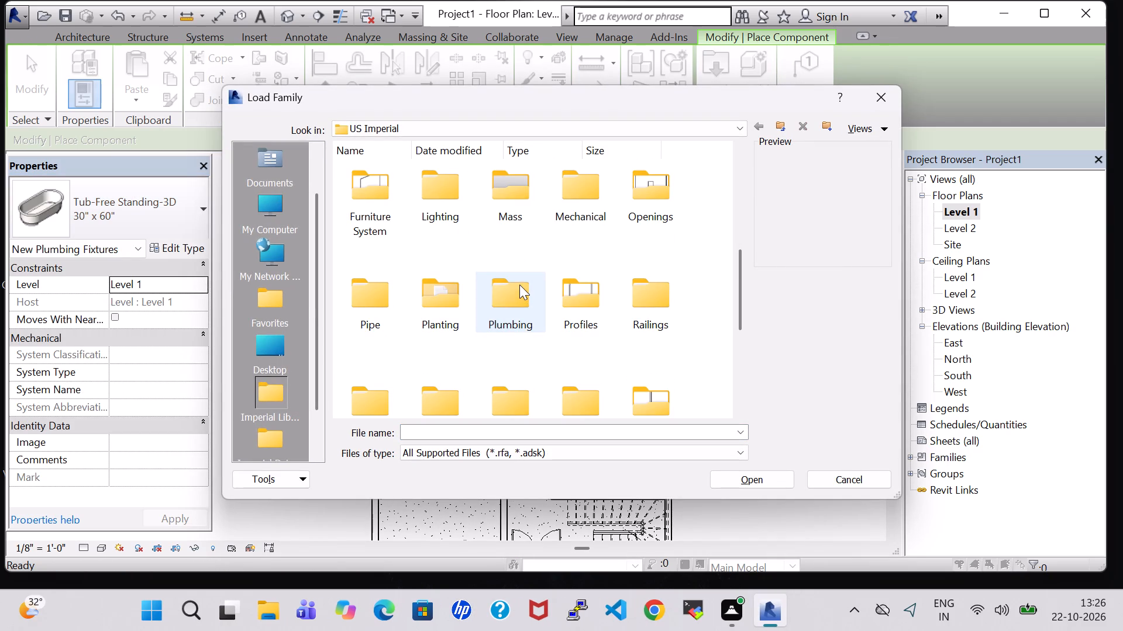
pyautogui.doubleClick(519, 289)
pyautogui.doubleClick(385, 191)
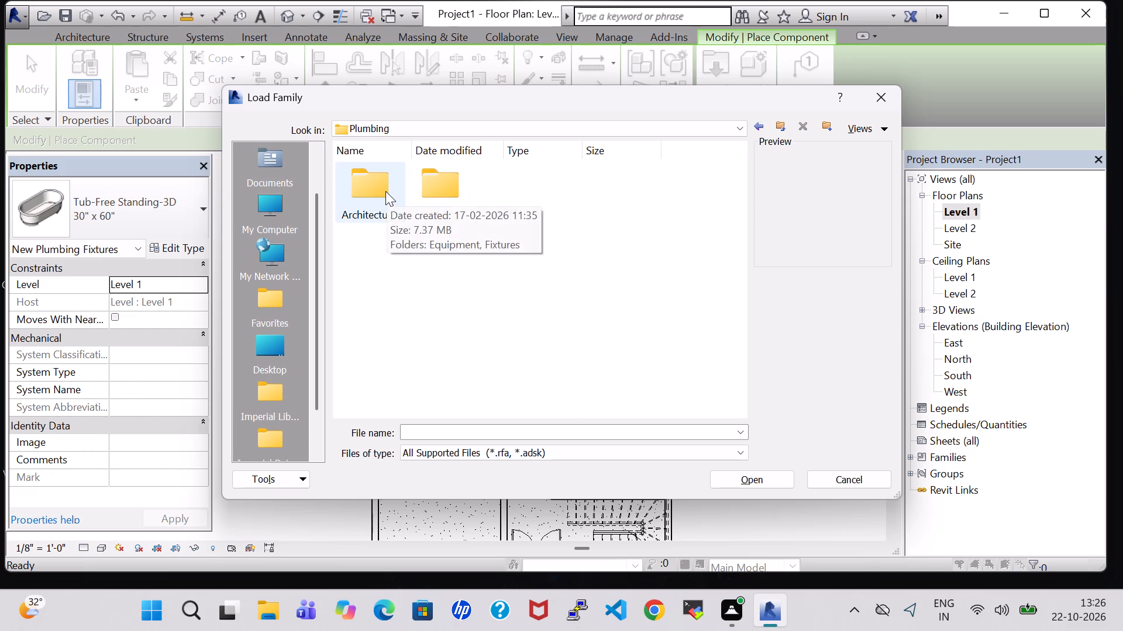
pyautogui.doubleClick(456, 189)
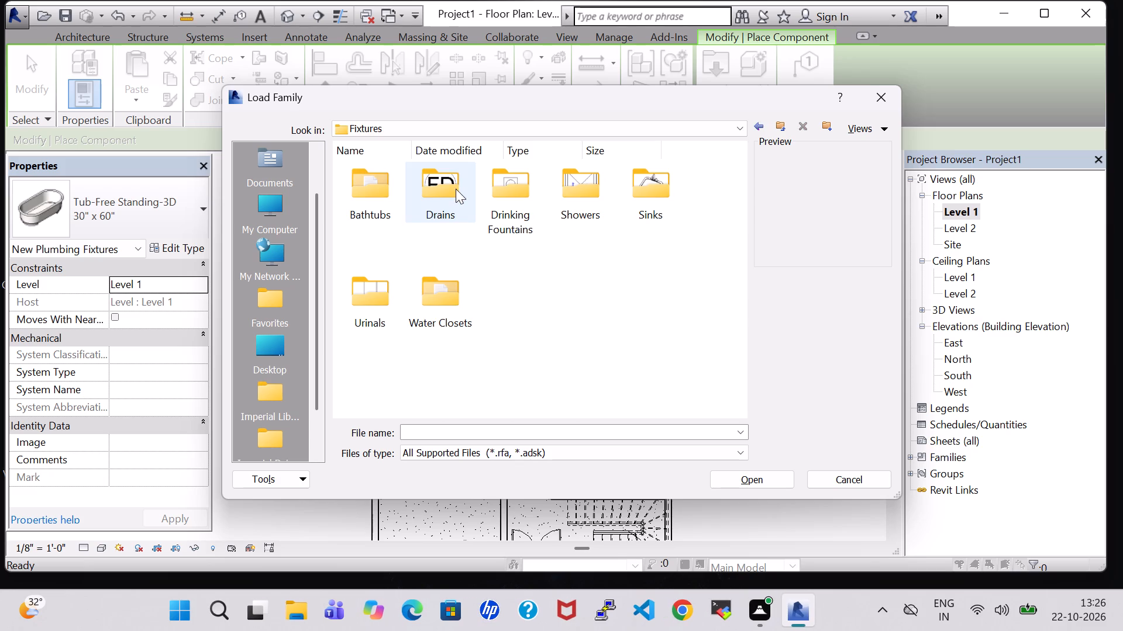
pyautogui.doubleClick(454, 295)
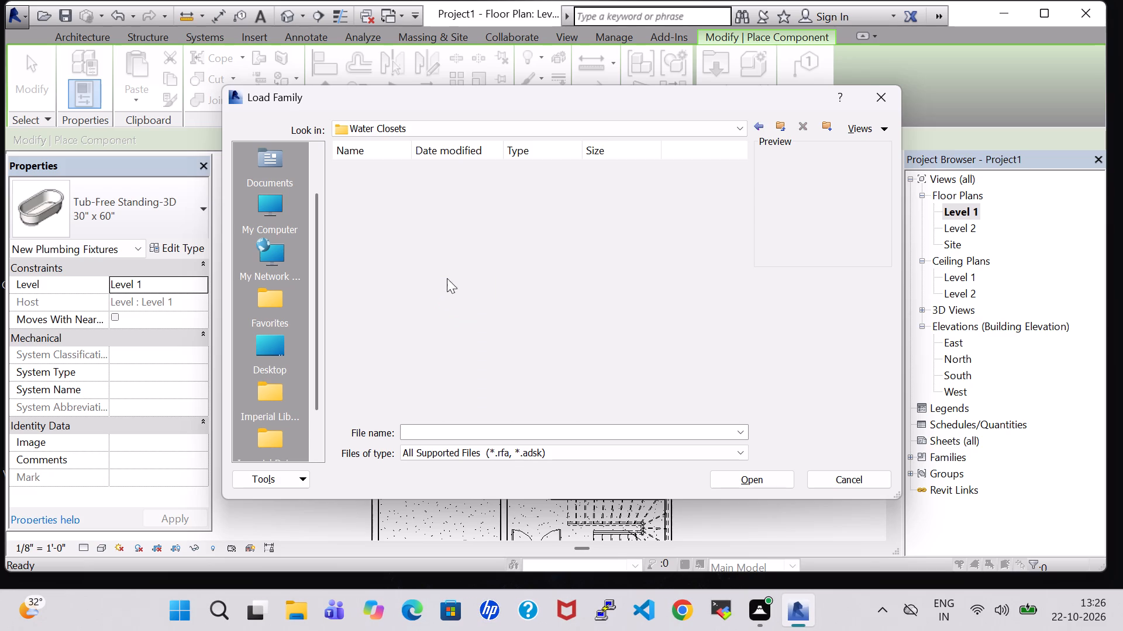
pyautogui.click(566, 192)
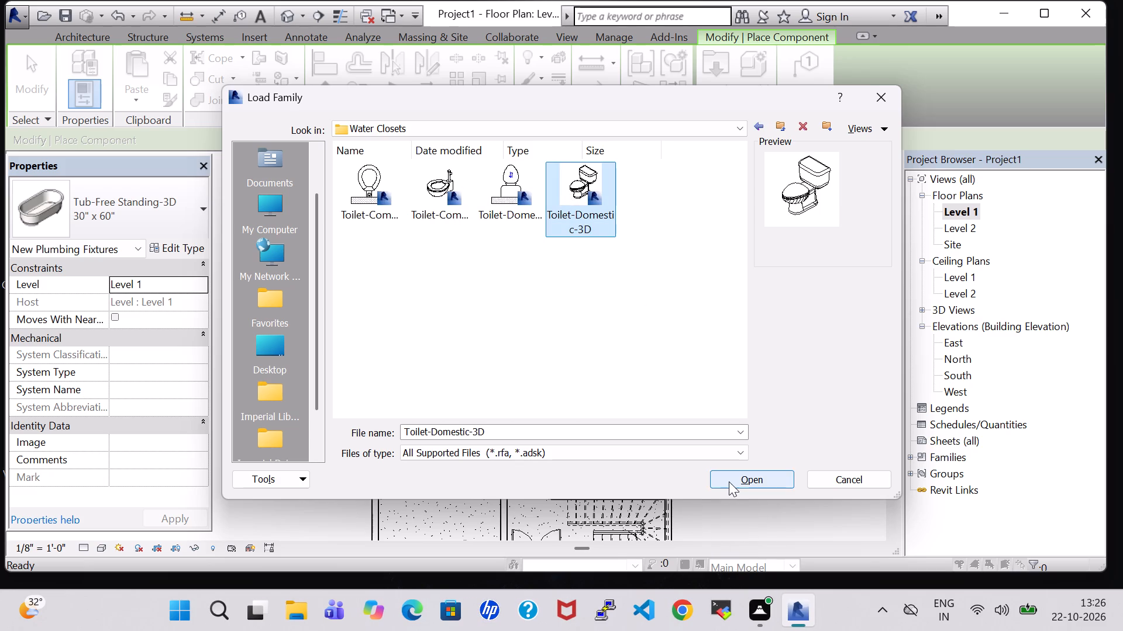
pyautogui.click(731, 481)
# Place a Toilet-Domestic-3D below the tub in each of the two western toilets, tank against the west wall and bowl facing east.
pyautogui.scroll(9, 387, 380)
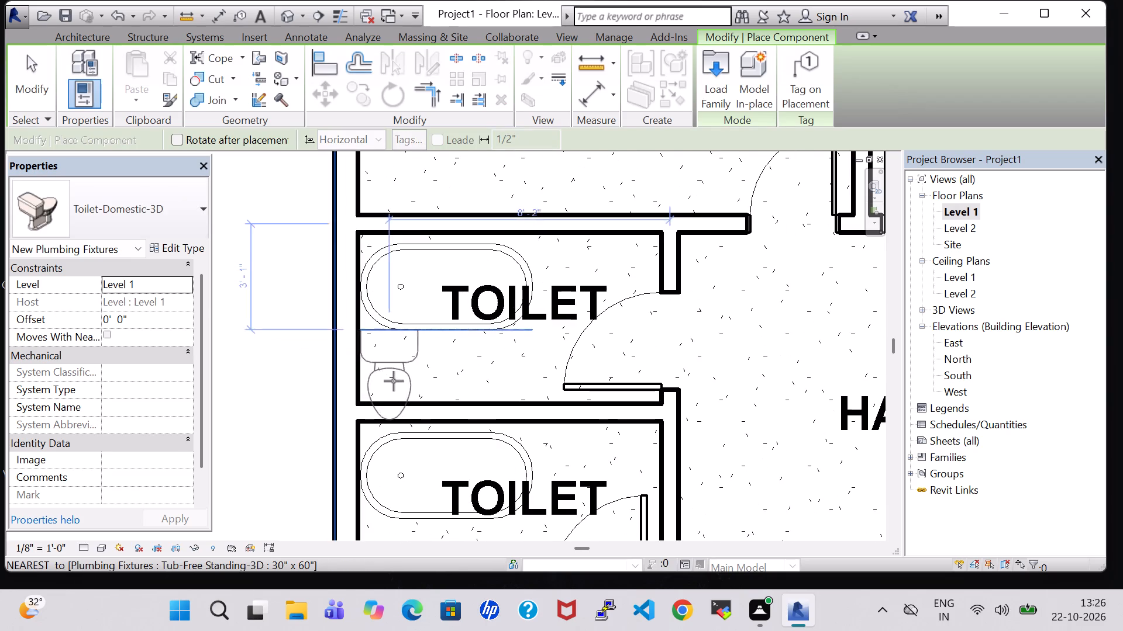
pyautogui.press('space')
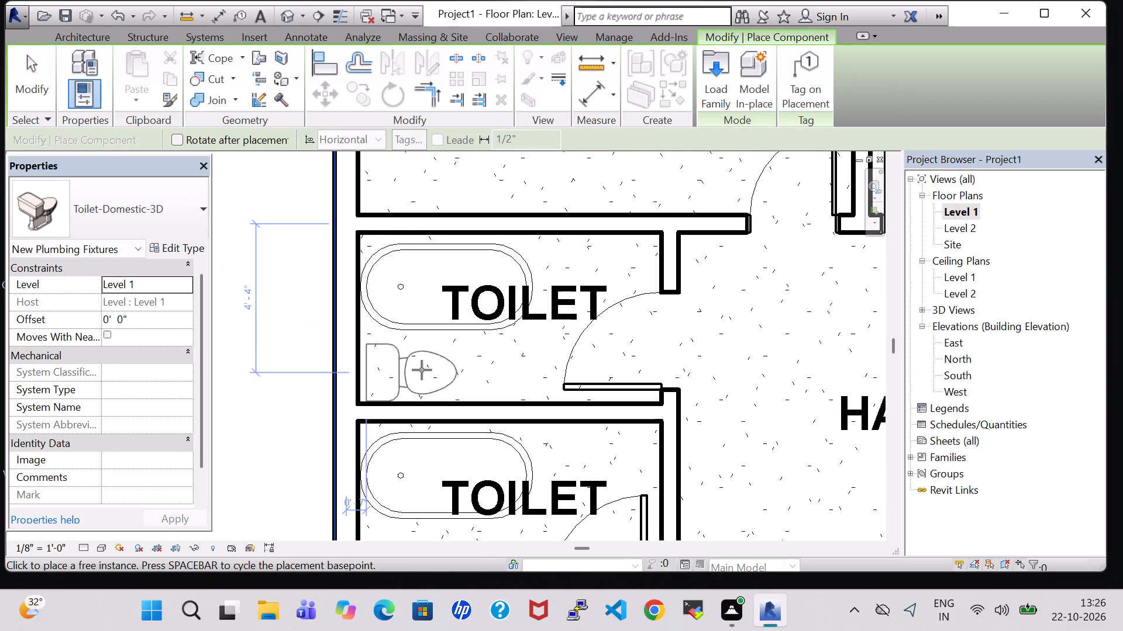
pyautogui.click(422, 369)
pyautogui.moveTo(452, 394); pyautogui.dragTo(460, 267, button='middle')
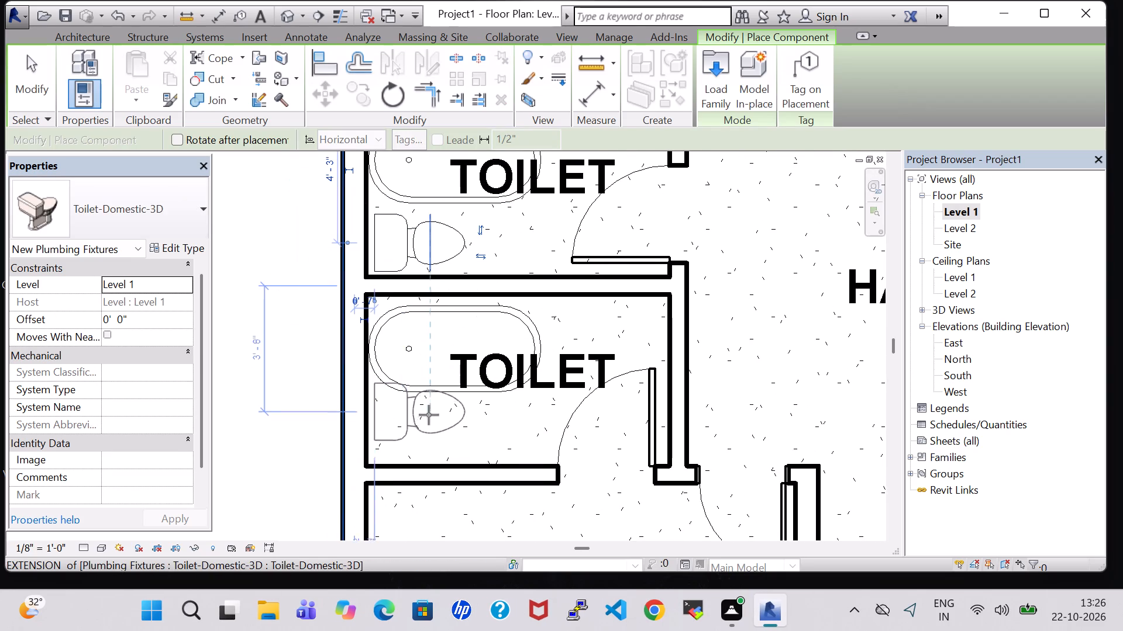
pyautogui.click(428, 427)
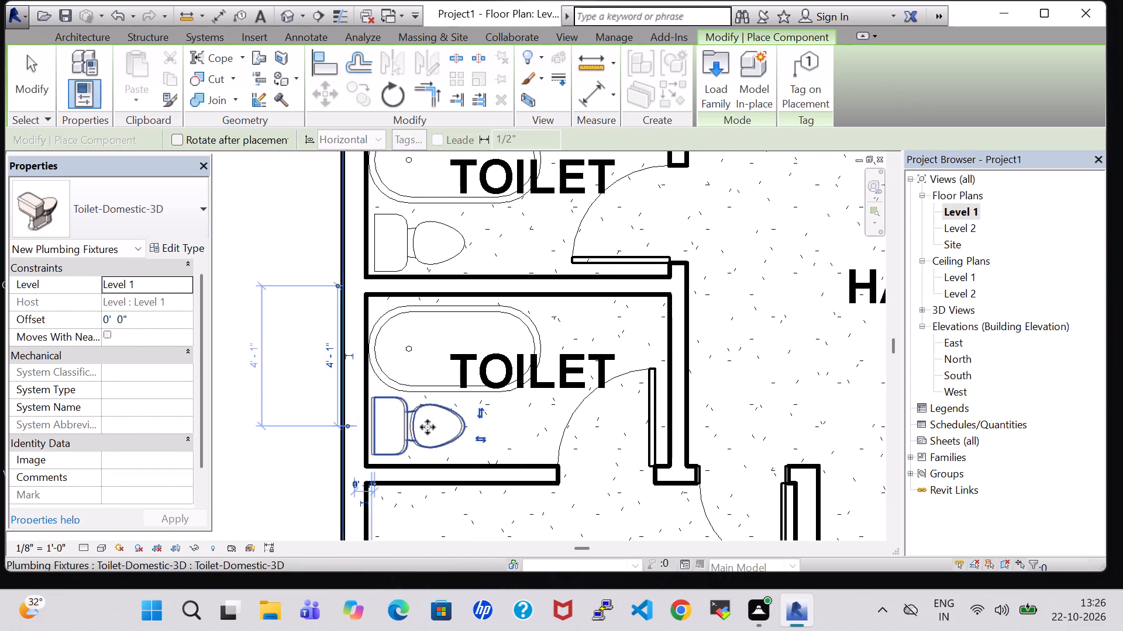
# Place a third Toilet-Domestic-3D west of the tub in Bed Room 2's toilet, tank against the north wall, about 3' 4" from the east wall.
pyautogui.scroll(-6, 555, 431)
pyautogui.moveTo(645, 342); pyautogui.dragTo(407, 438, button='middle')
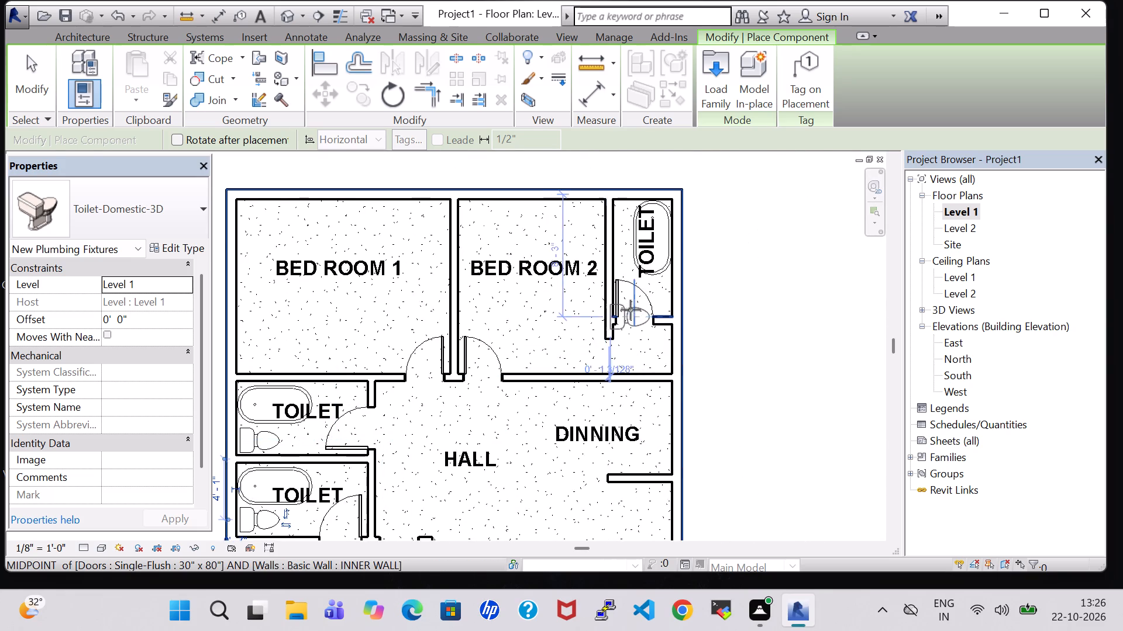
pyautogui.scroll(4, 631, 310)
pyautogui.press('space')
pyautogui.press('space')
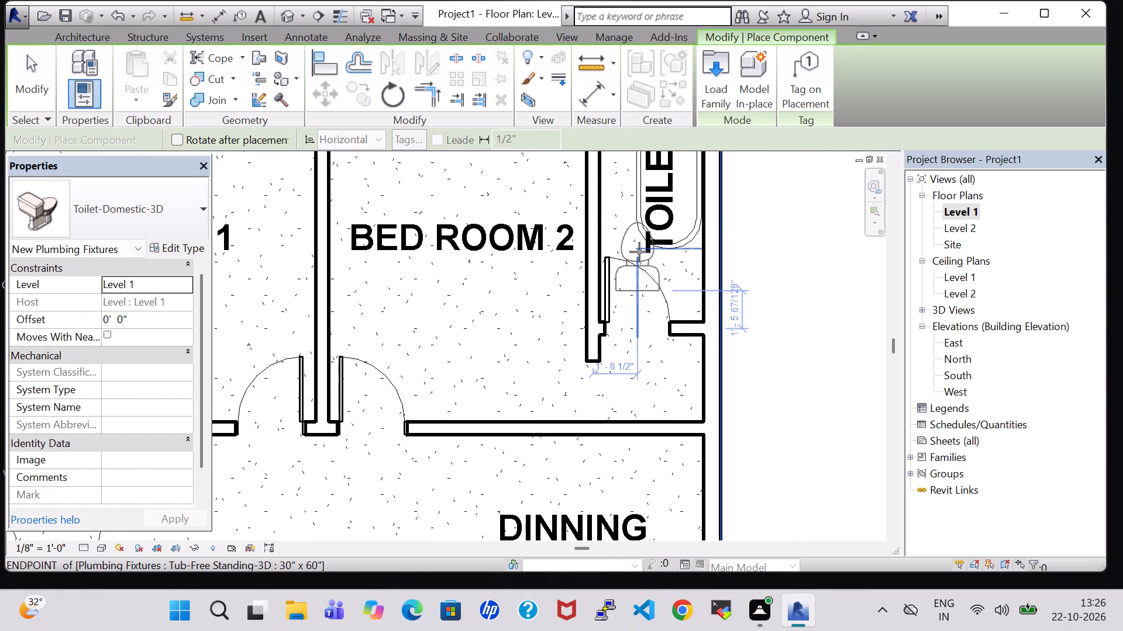
pyautogui.press('space')
pyautogui.press('space')
pyautogui.press('space')
pyautogui.press('space')
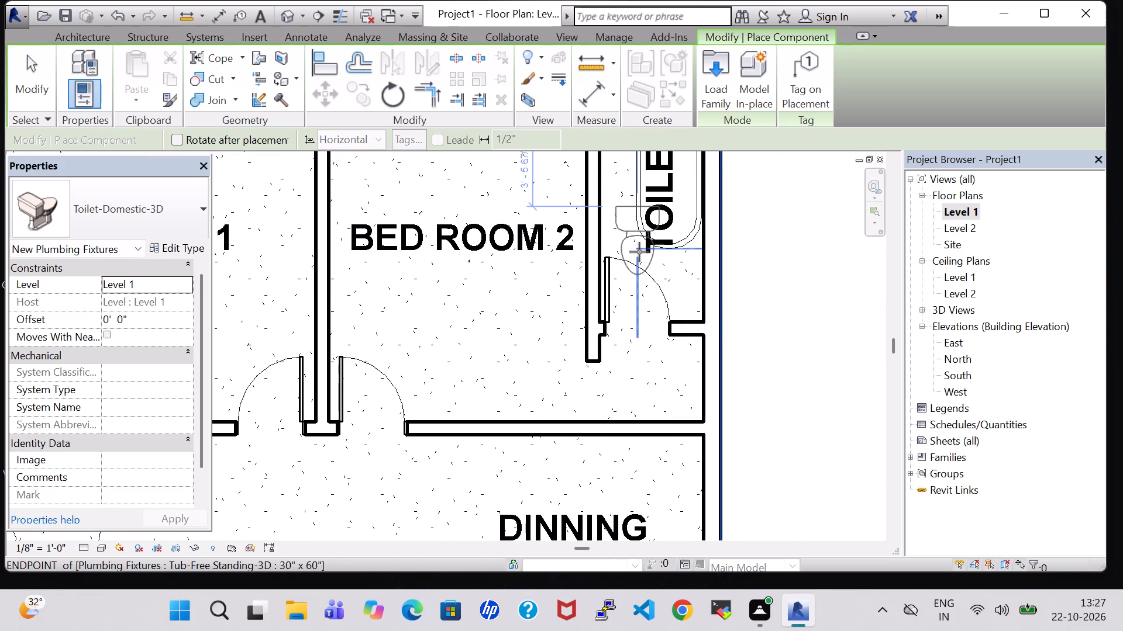
pyautogui.moveTo(639, 252); pyautogui.dragTo(650, 440, button='middle')
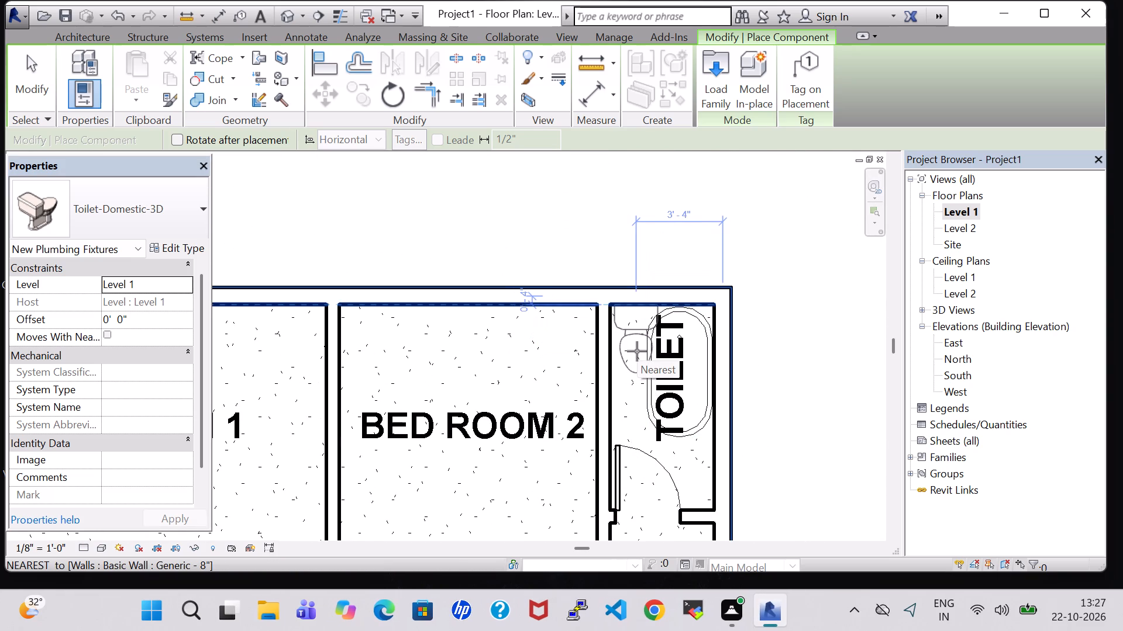
pyautogui.click(637, 351)
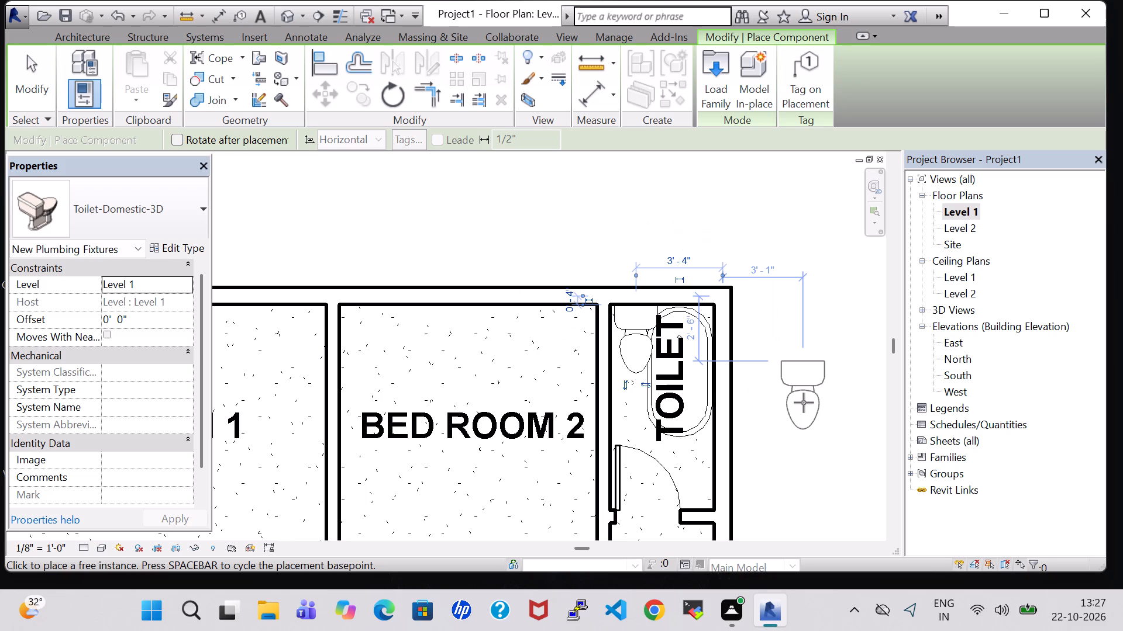
pyautogui.press('Escape')
pyautogui.press('Escape')
# Move the wall between Bed Room 2 and its toilet slightly farther west, away from the newly placed water closet.
pyautogui.click(601, 396)
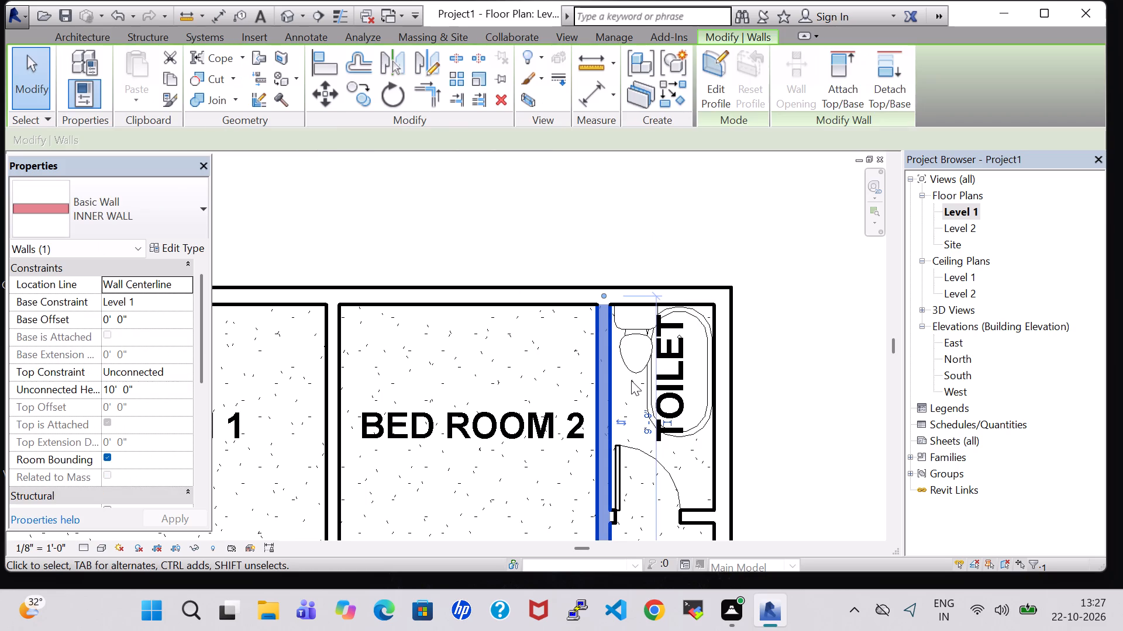
pyautogui.press('Left')
pyautogui.press('Left')
pyautogui.press('Left')
pyautogui.press('Left')
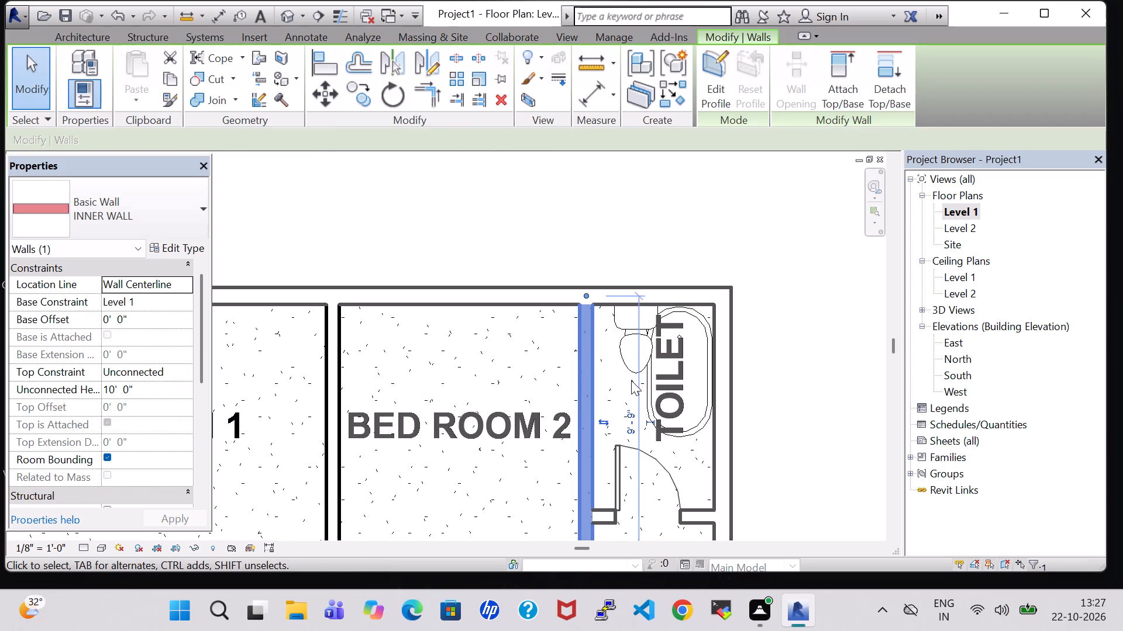
# Nudge the water closet in Bed Room 2's toilet west to about 4' 0" from the east wall.
pyautogui.click(620, 348)
pyautogui.press('Left')
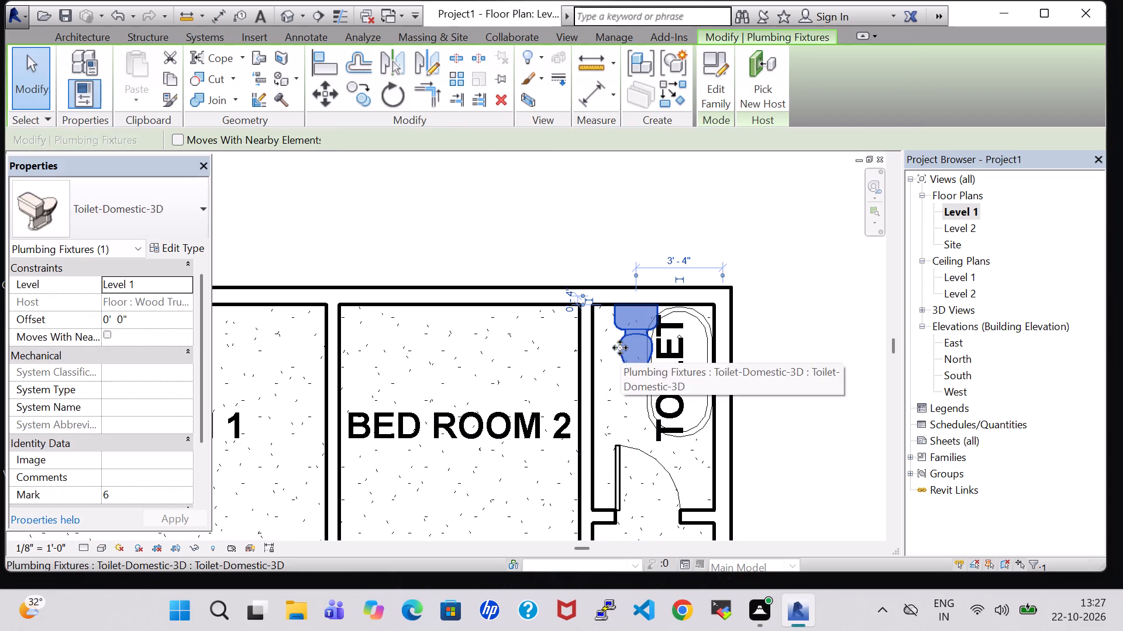
pyautogui.press('Left')
pyautogui.press('Left')
pyautogui.press('Left')
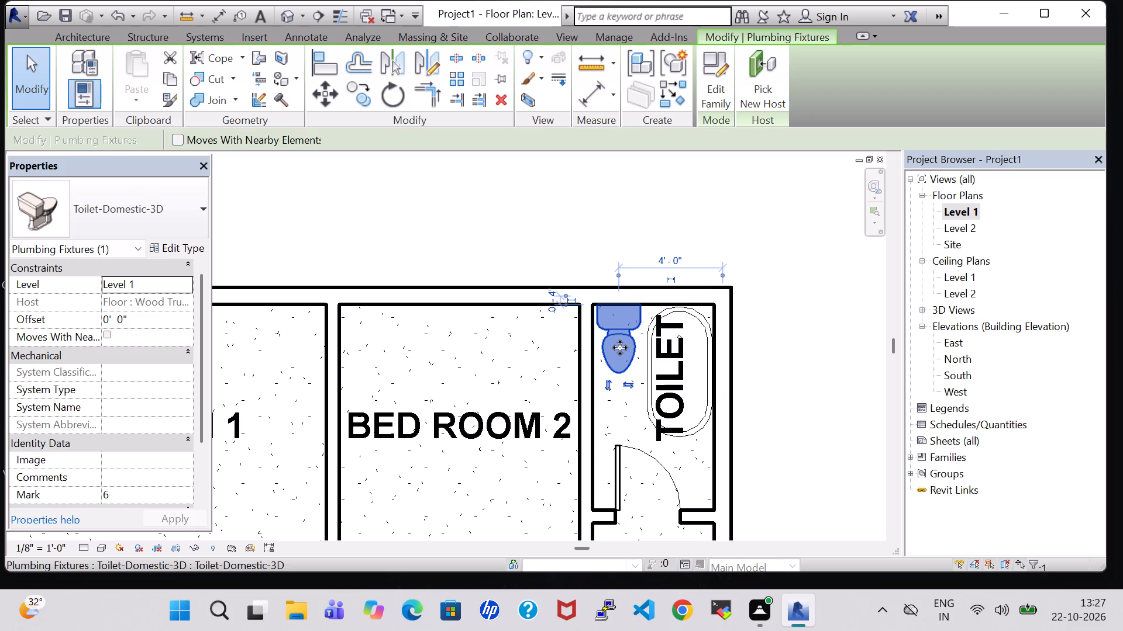
pyautogui.click(761, 401)
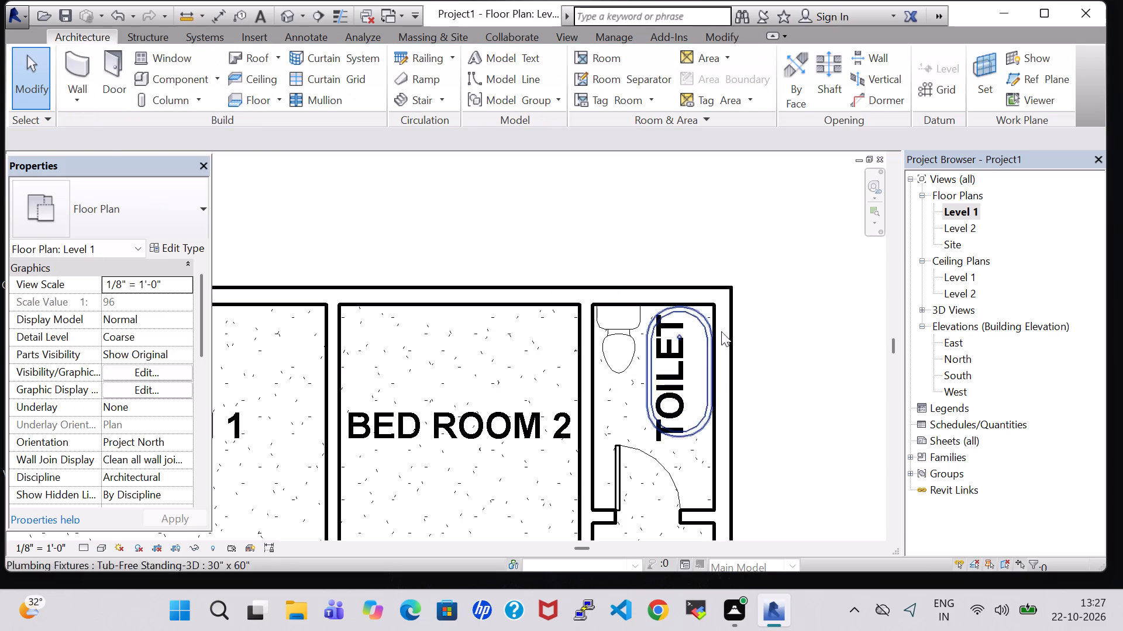
# Nudge the 30" x 80" door of Bed Room 2's toilet slightly farther west along its wall.
pyautogui.scroll(-2, 781, 411)
pyautogui.click(677, 466)
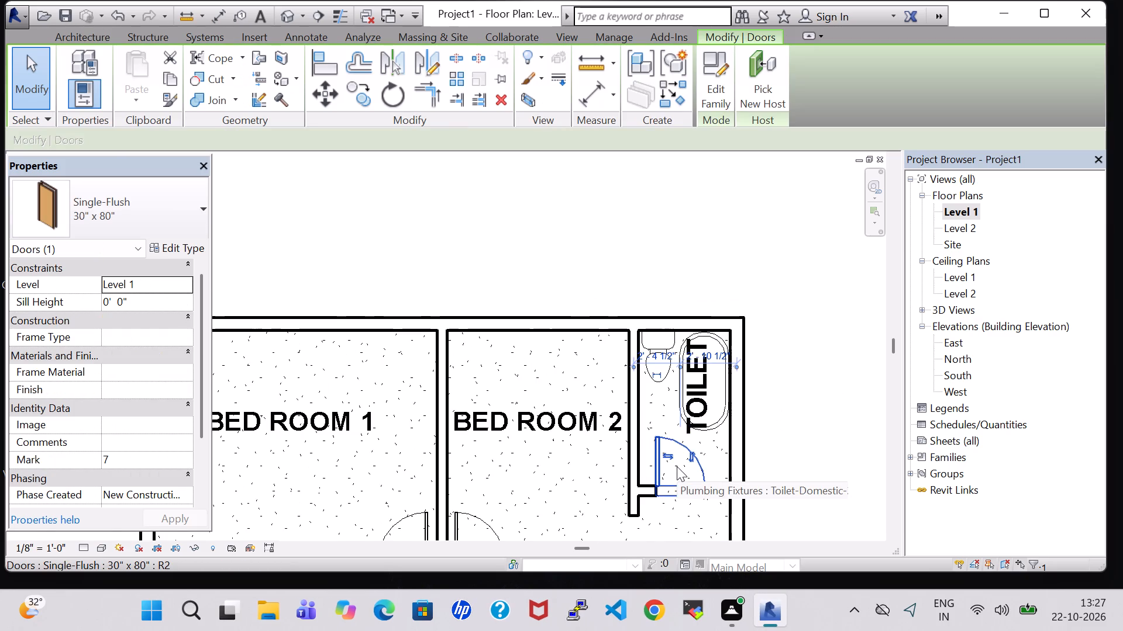
pyautogui.press('Left')
pyautogui.press('Left')
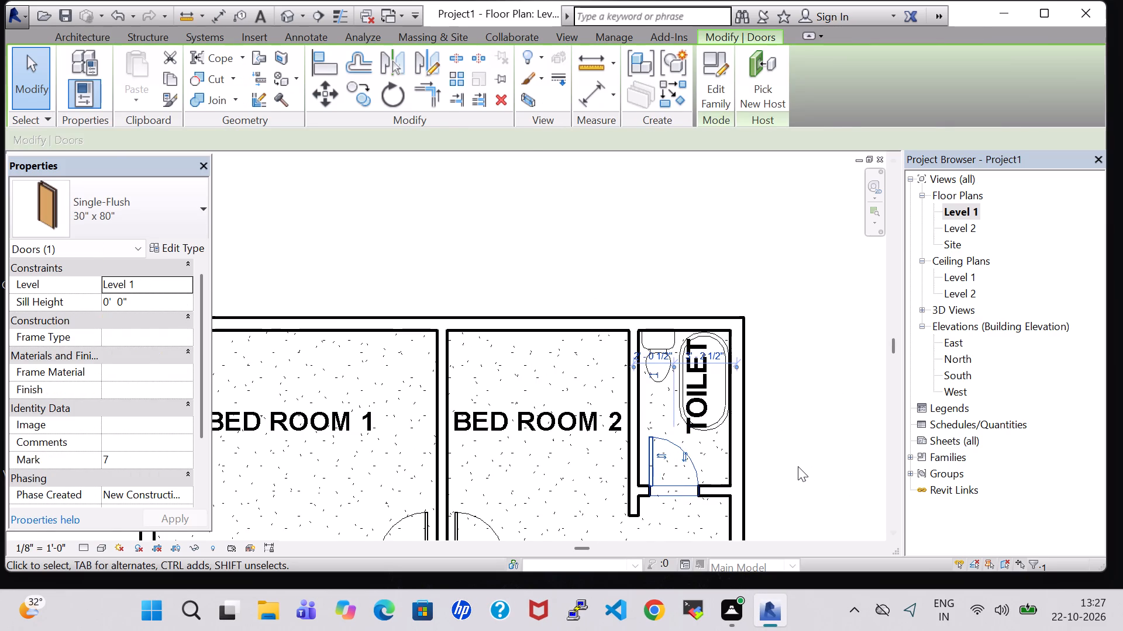
pyautogui.click(798, 466)
# Nudge the water closets in the two western toilets slightly west, so their tanks sit against the west wall.
pyautogui.scroll(-2, 798, 466)
pyautogui.moveTo(798, 466); pyautogui.dragTo(762, 348, button='middle')
pyautogui.scroll(-1, 758, 352)
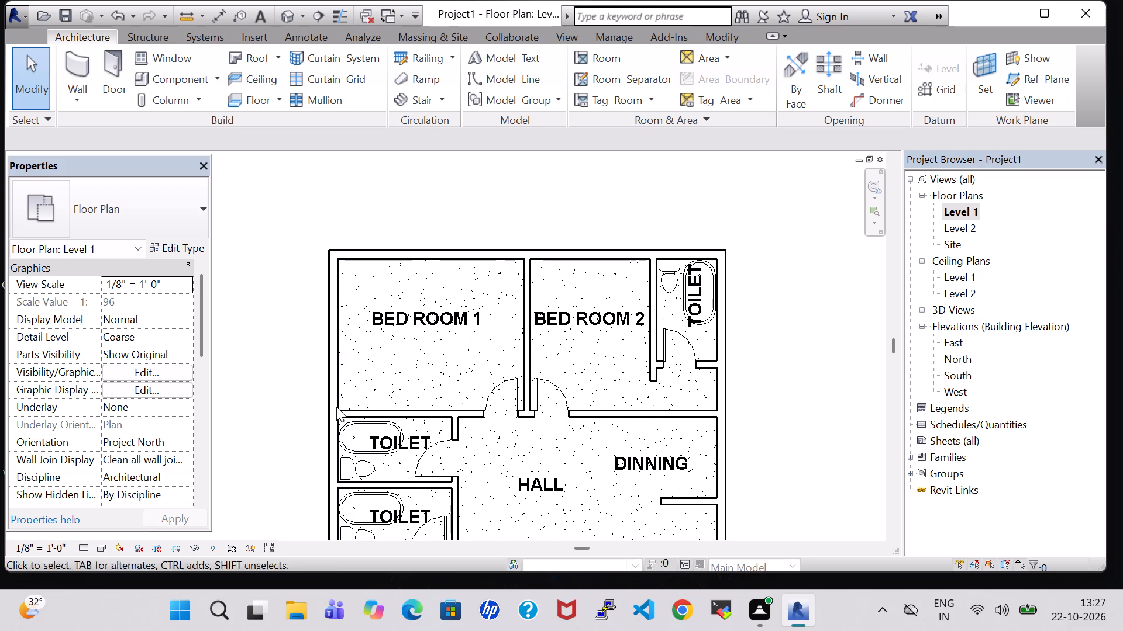
pyautogui.click(350, 463)
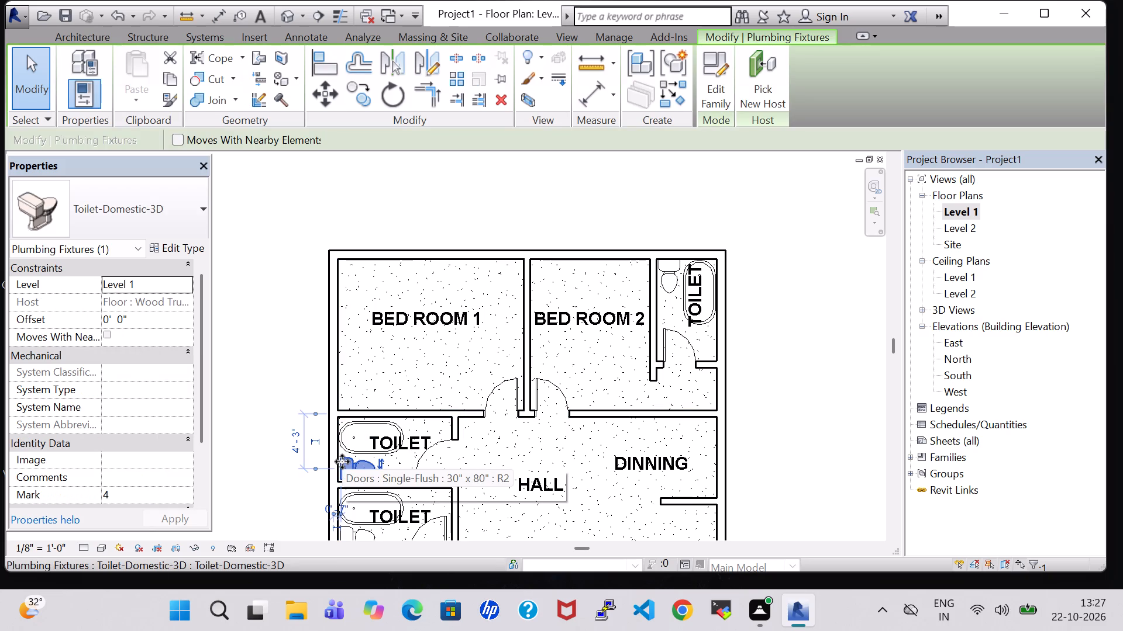
pyautogui.press('Left')
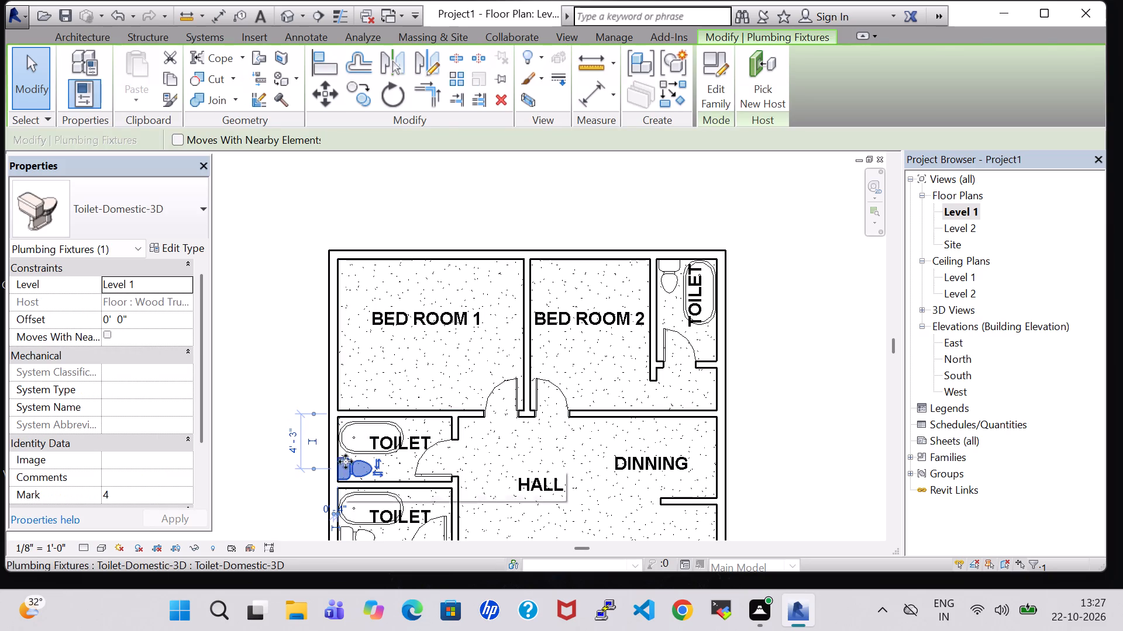
pyautogui.click(278, 345)
pyautogui.middleClick(288, 352)
pyautogui.moveTo(289, 335); pyautogui.dragTo(326, 253, button='middle')
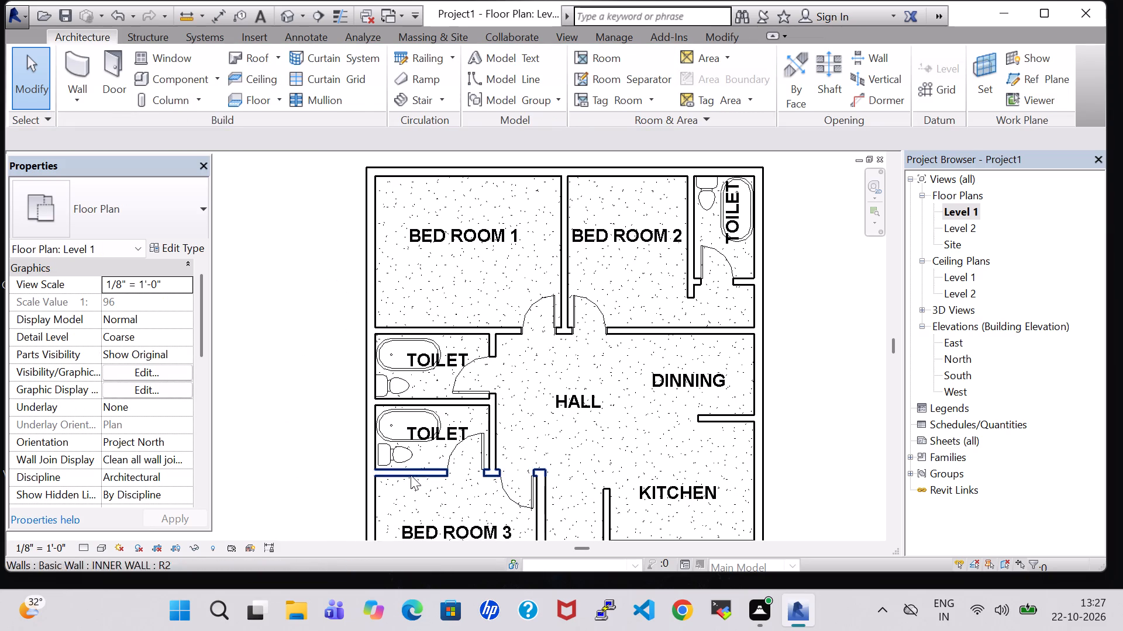
pyautogui.click(398, 455)
pyautogui.press('Left')
pyautogui.press('Down')
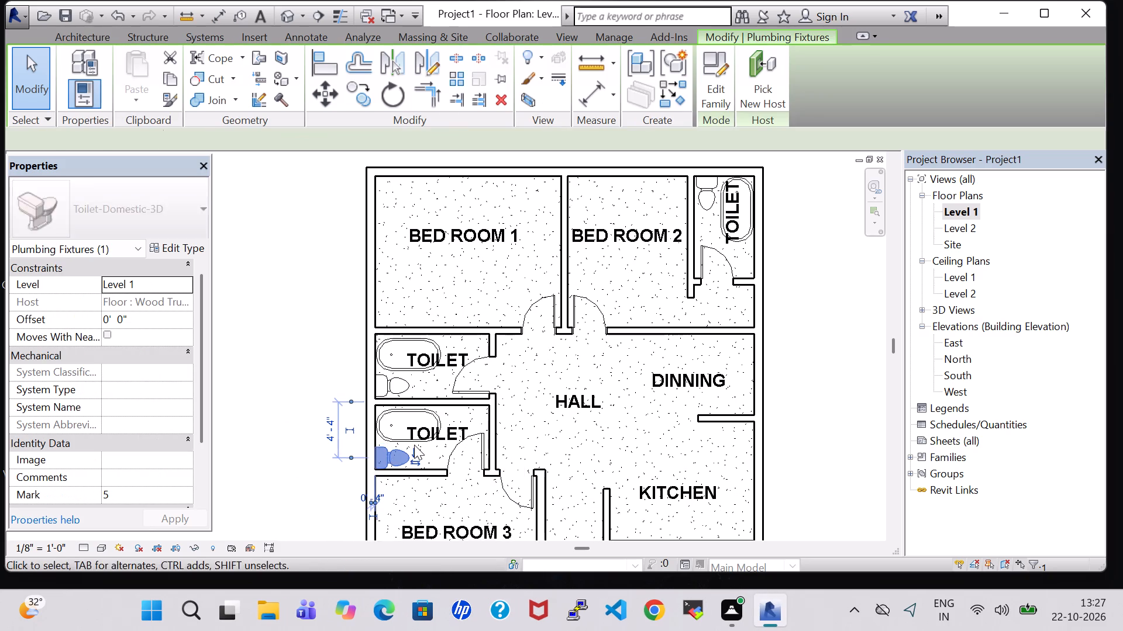
pyautogui.press('Up')
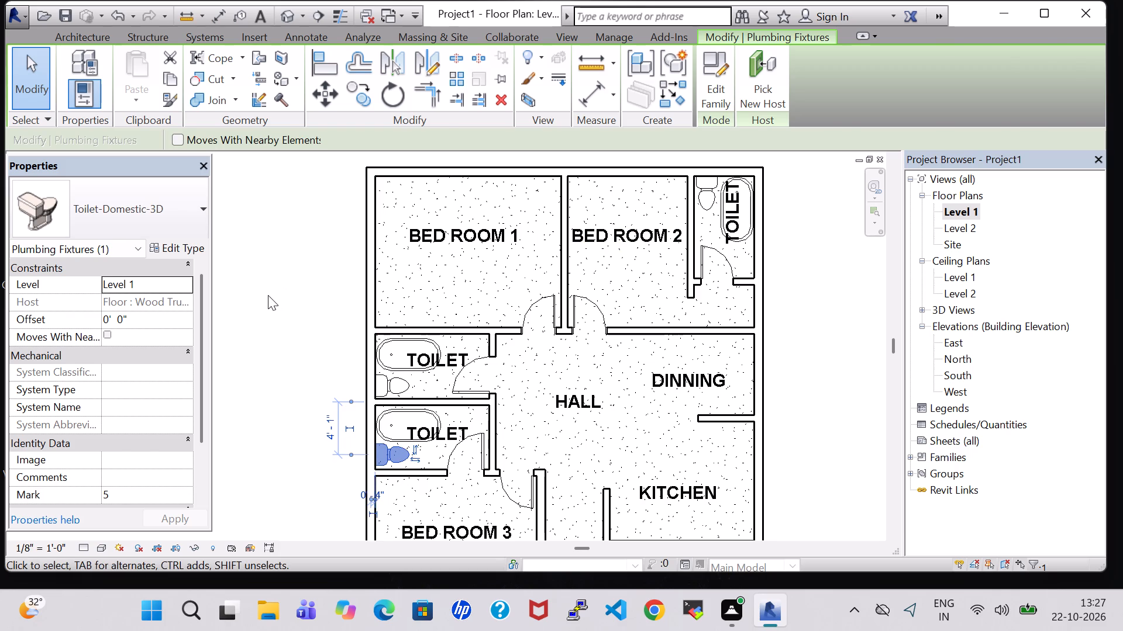
pyautogui.click(268, 295)
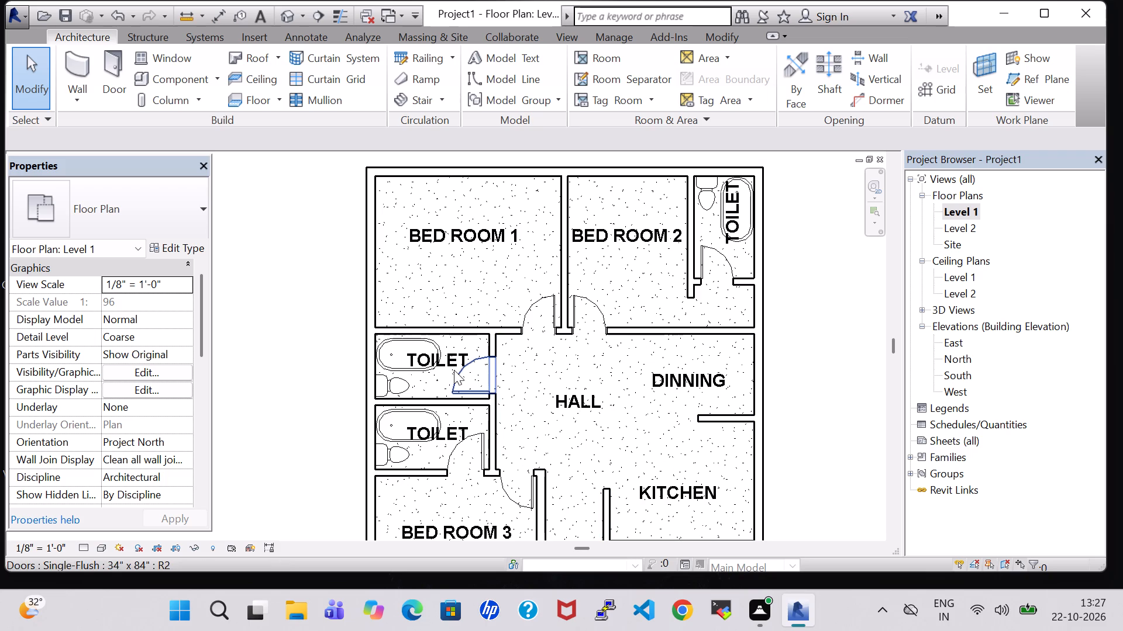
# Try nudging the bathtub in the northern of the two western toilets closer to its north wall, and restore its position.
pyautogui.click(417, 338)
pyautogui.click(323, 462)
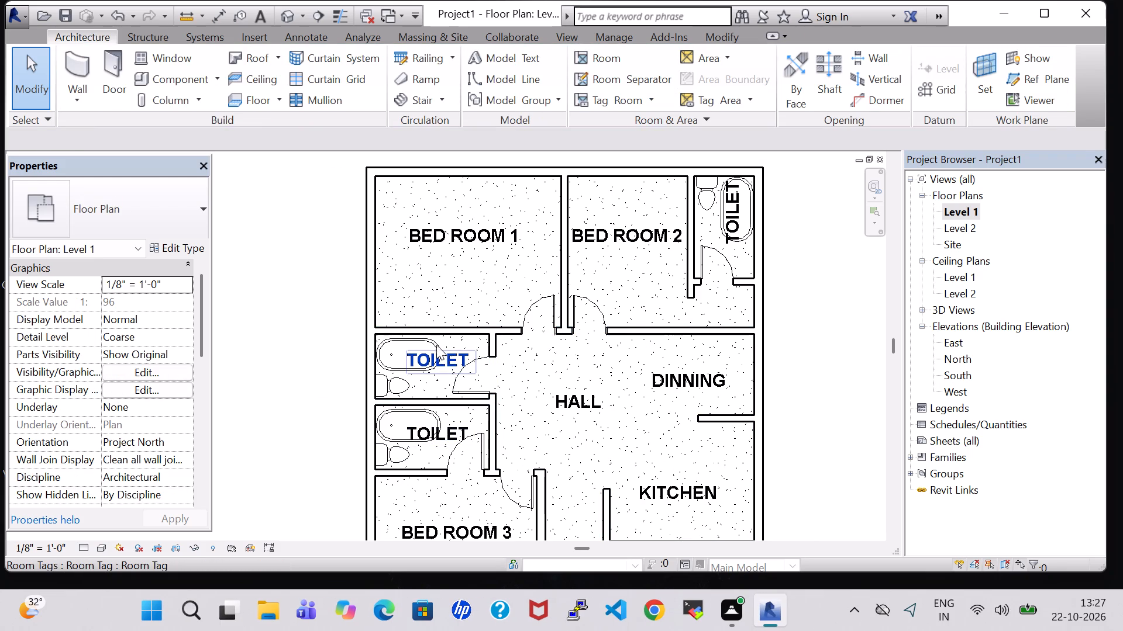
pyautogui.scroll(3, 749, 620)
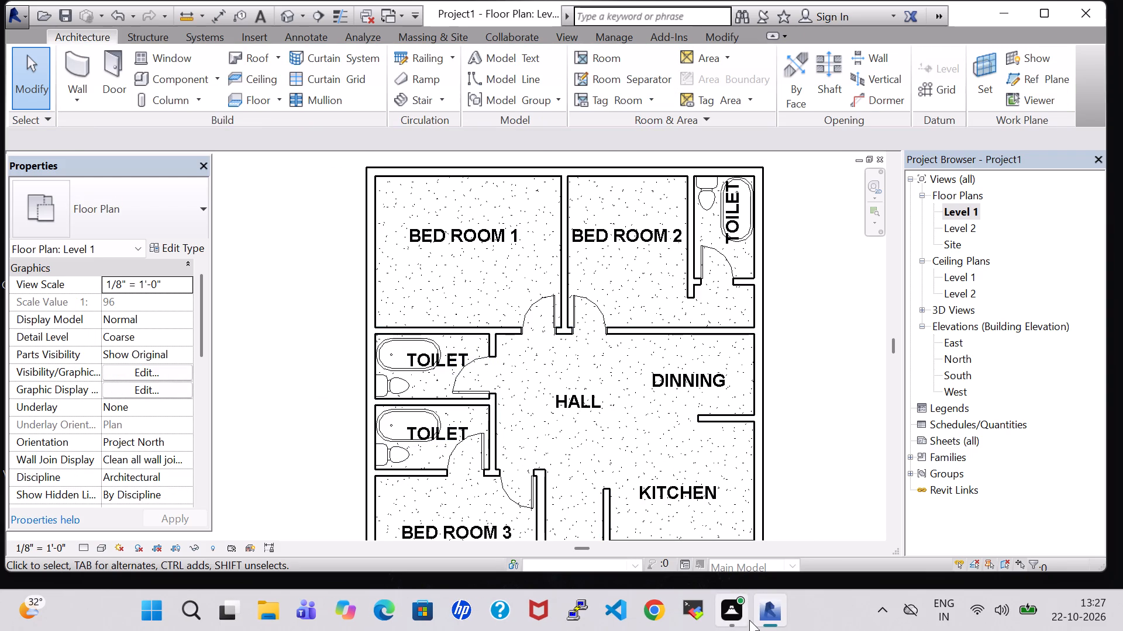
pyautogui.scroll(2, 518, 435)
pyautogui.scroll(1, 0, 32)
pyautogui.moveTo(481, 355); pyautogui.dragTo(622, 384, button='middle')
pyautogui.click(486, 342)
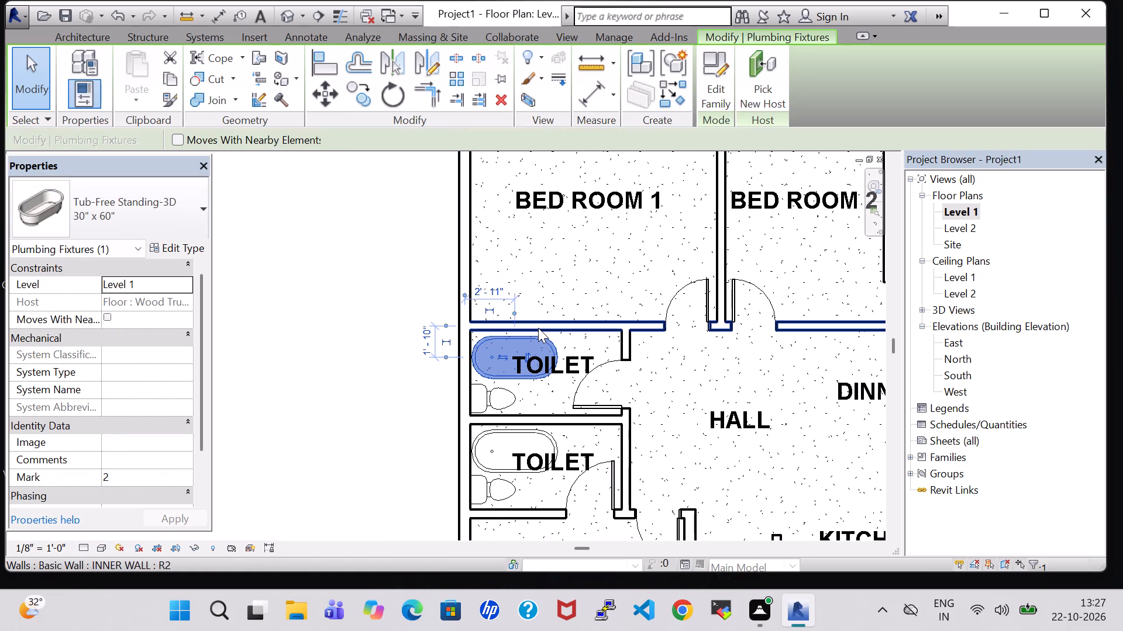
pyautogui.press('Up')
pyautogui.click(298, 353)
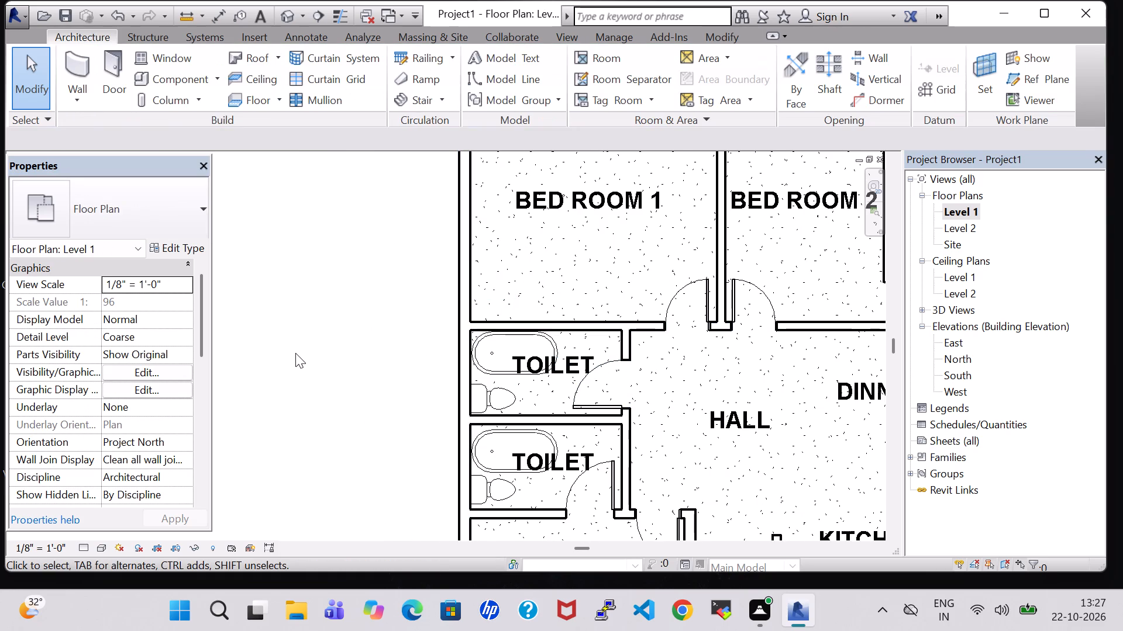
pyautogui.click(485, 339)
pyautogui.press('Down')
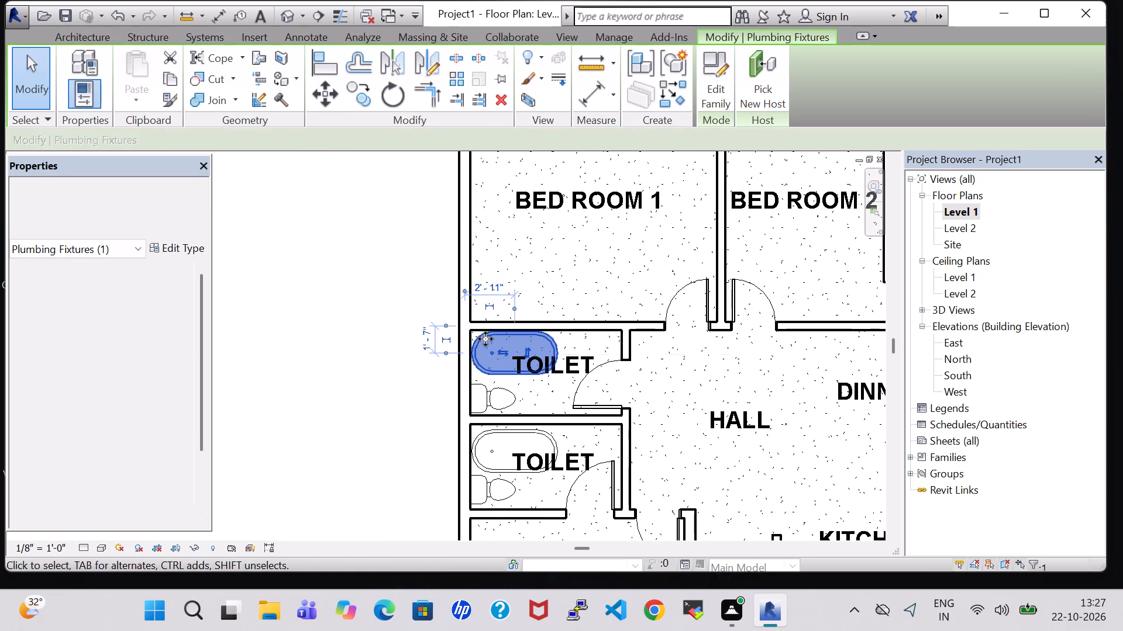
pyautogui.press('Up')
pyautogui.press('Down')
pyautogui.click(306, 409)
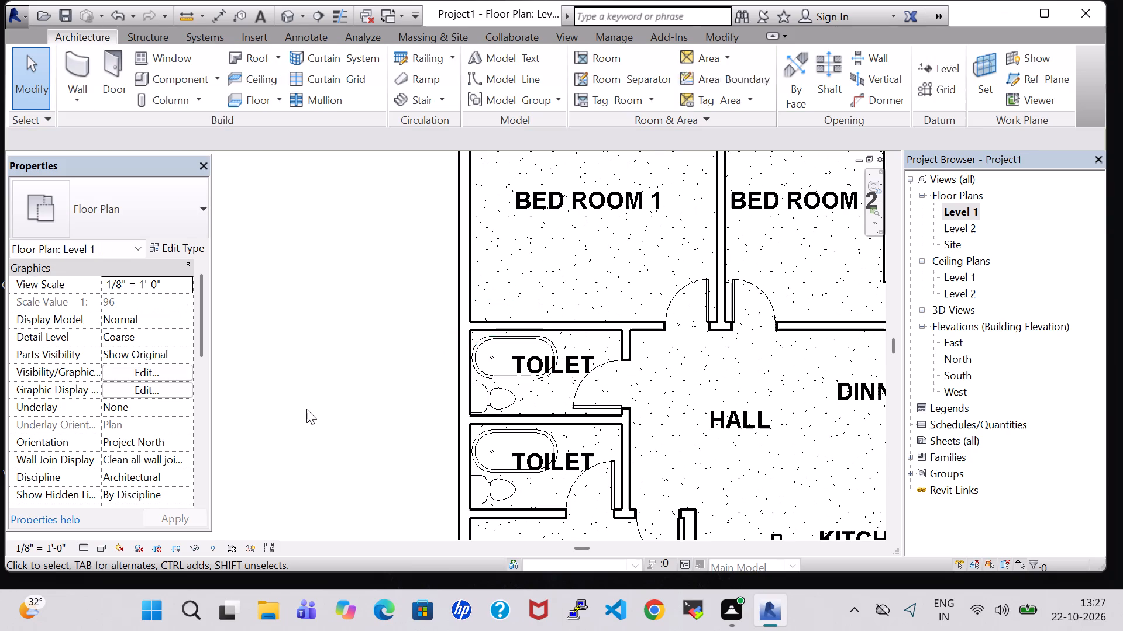
# Load the Sink Vanity-Square family from the US Imperial library's architectural plumbing fixtures, Sinks folder.
pyautogui.scroll(-4, 314, 414)
pyautogui.moveTo(718, 364); pyautogui.dragTo(700, 327, button='middle')
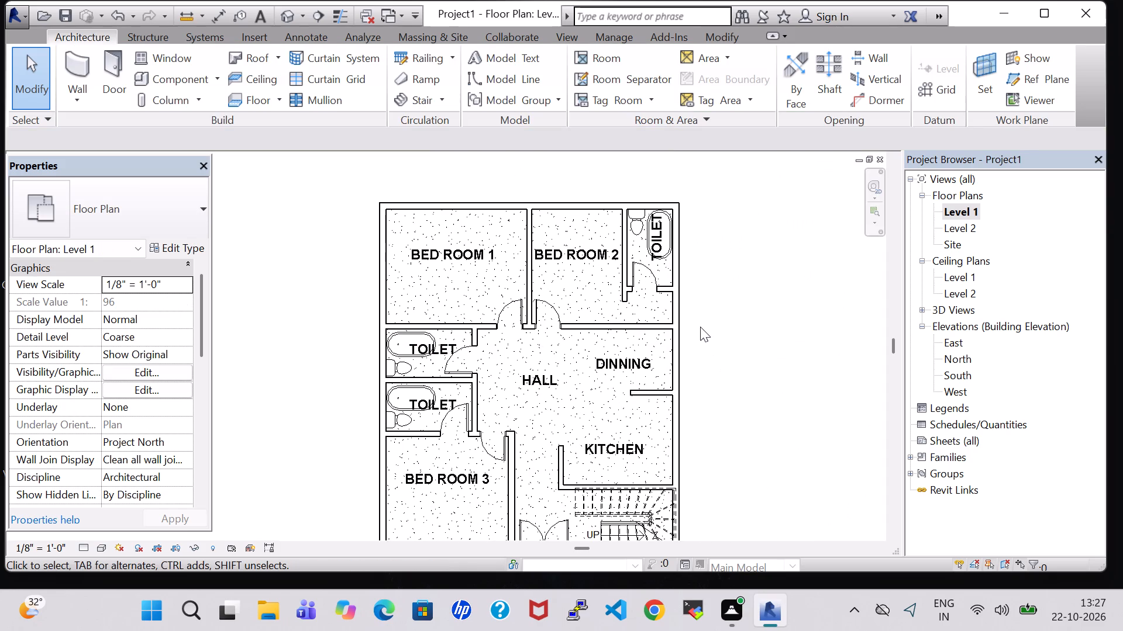
pyautogui.moveTo(765, 351); pyautogui.dragTo(745, 324, button='middle')
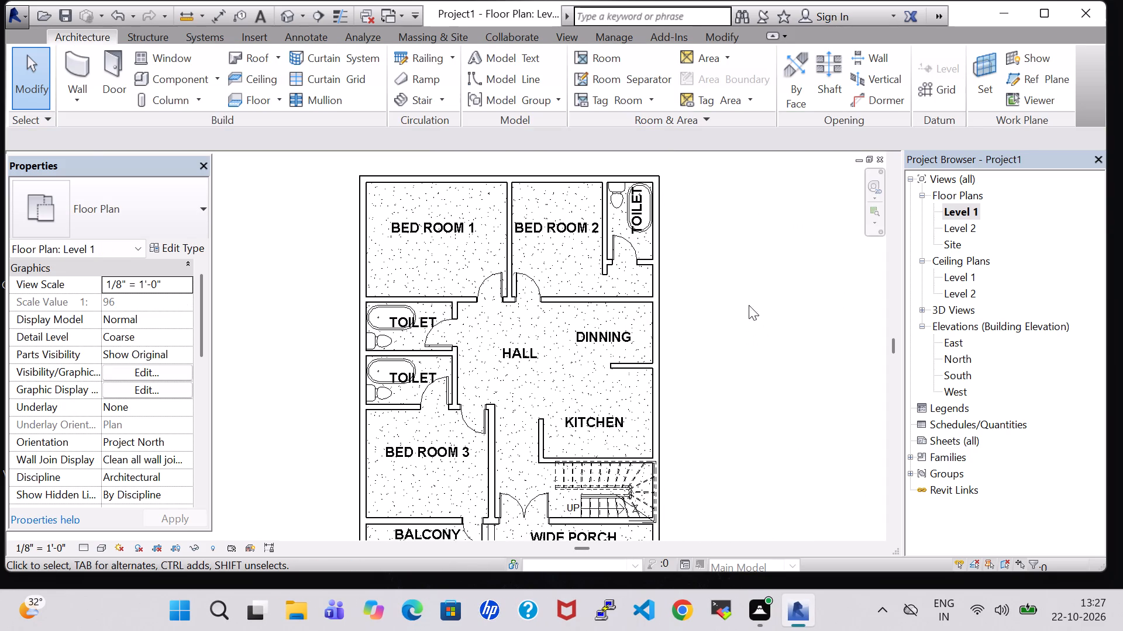
pyautogui.click(175, 77)
pyautogui.click(726, 74)
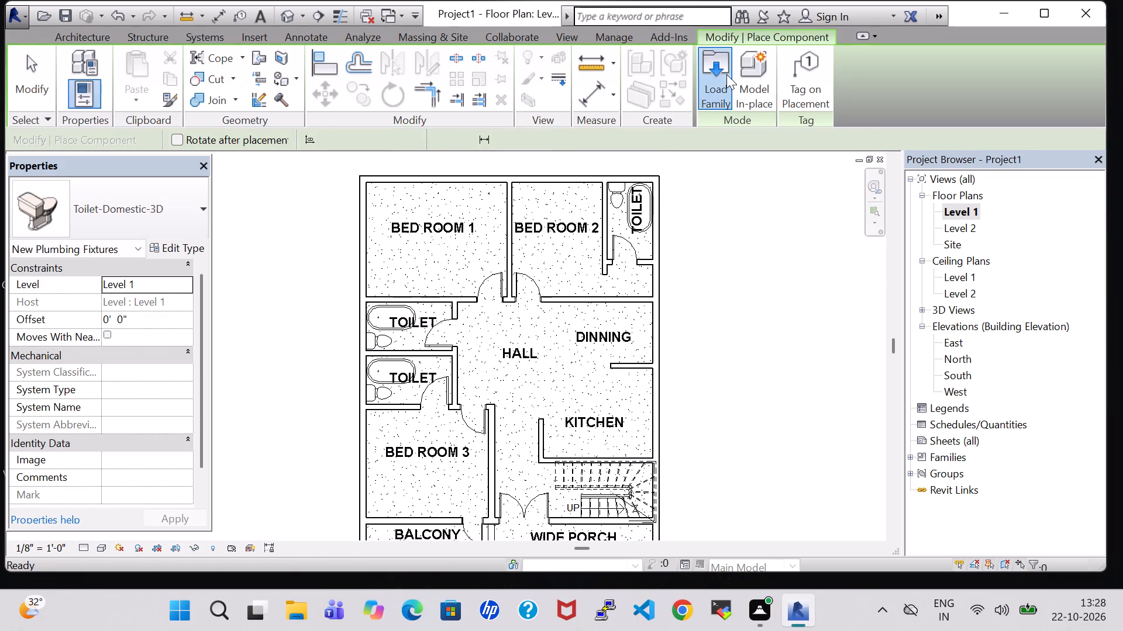
pyautogui.scroll(-2, 597, 322)
pyautogui.doubleClick(507, 295)
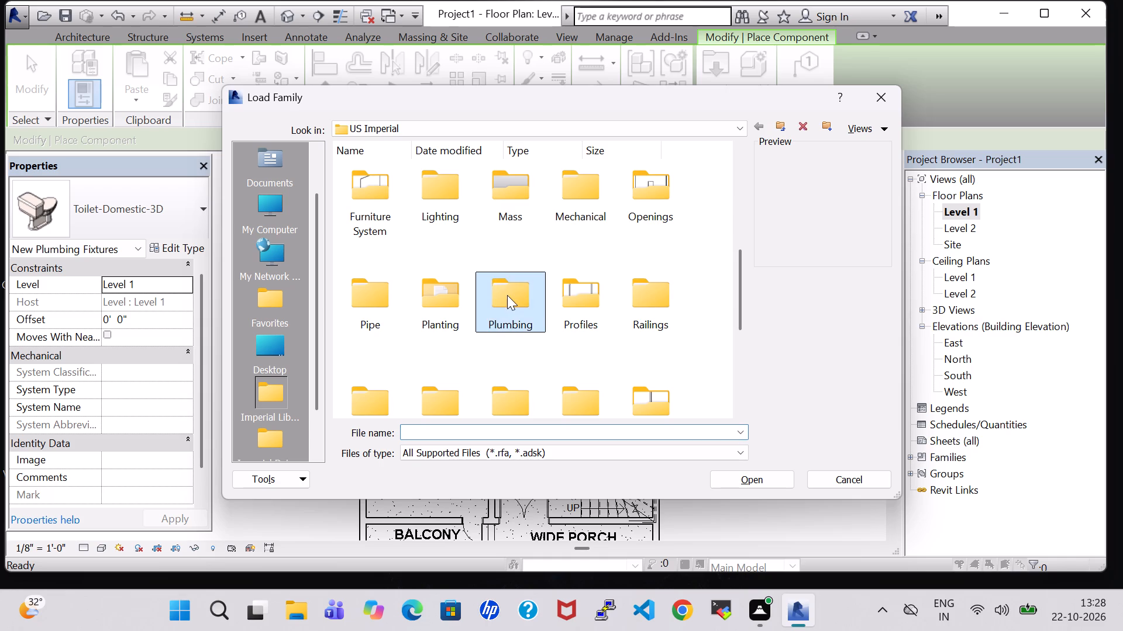
pyautogui.scroll(-1, 494, 287)
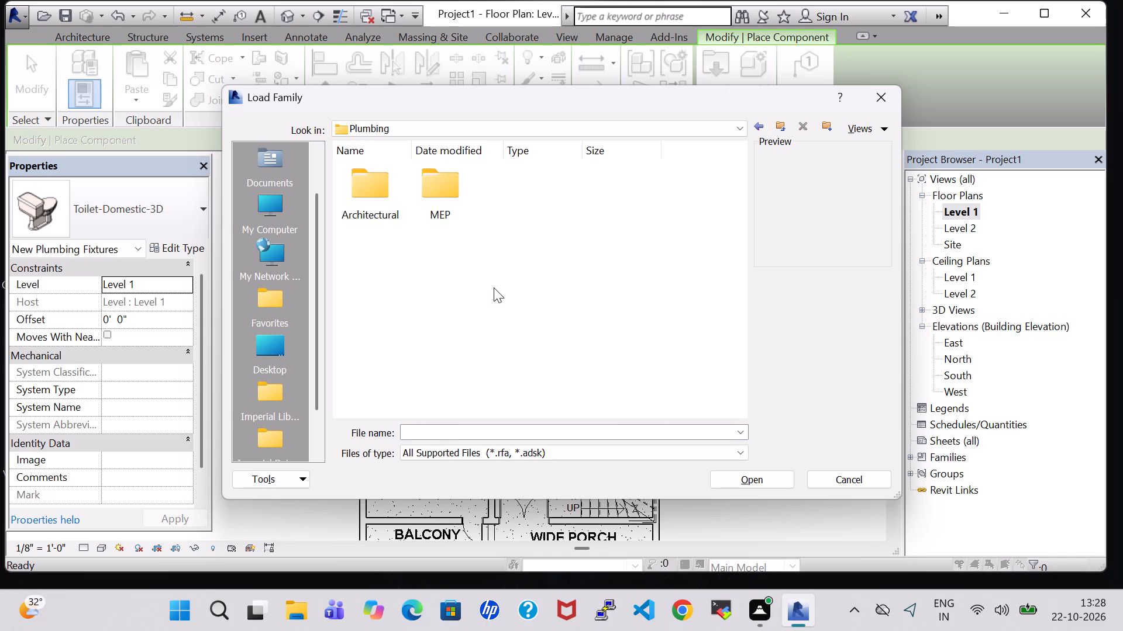
pyautogui.doubleClick(380, 206)
pyautogui.doubleClick(430, 199)
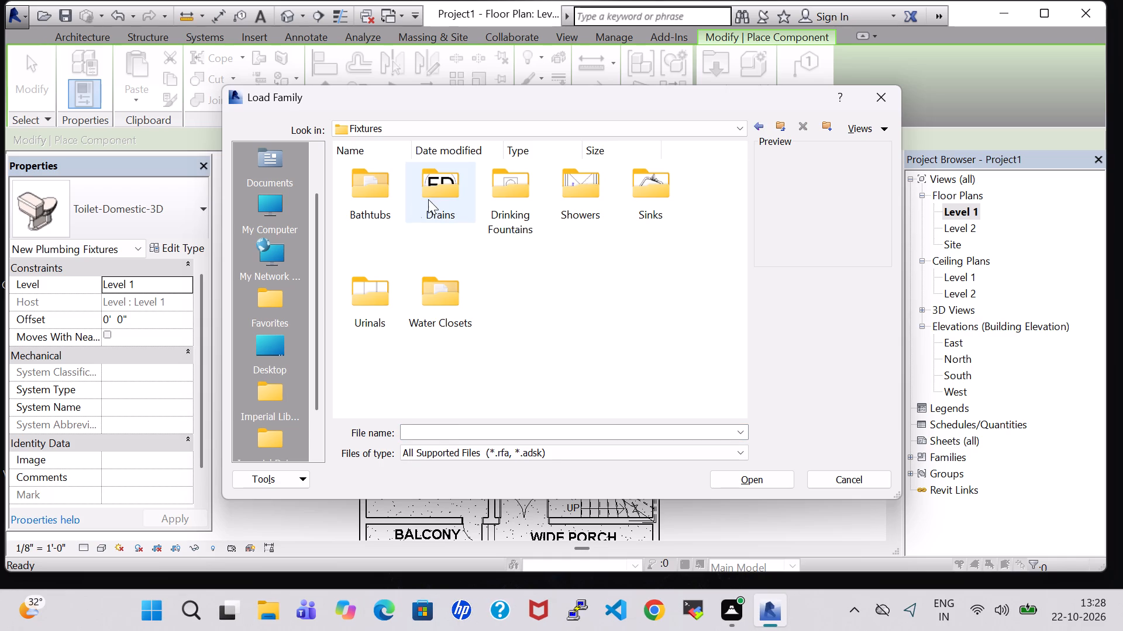
pyautogui.click(753, 123)
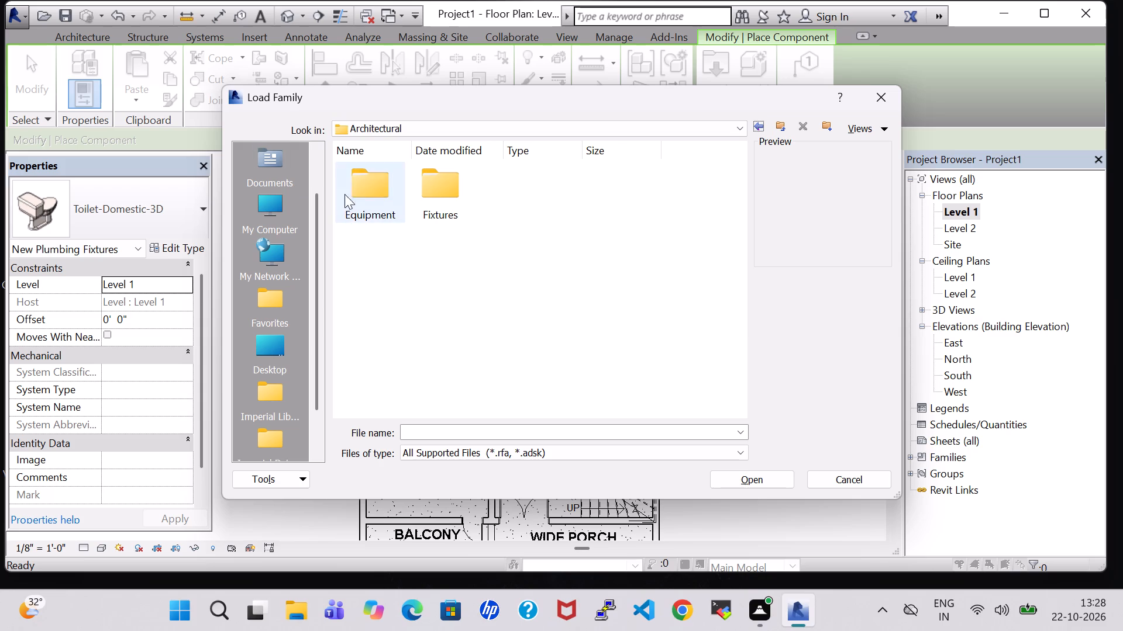
pyautogui.doubleClick(376, 195)
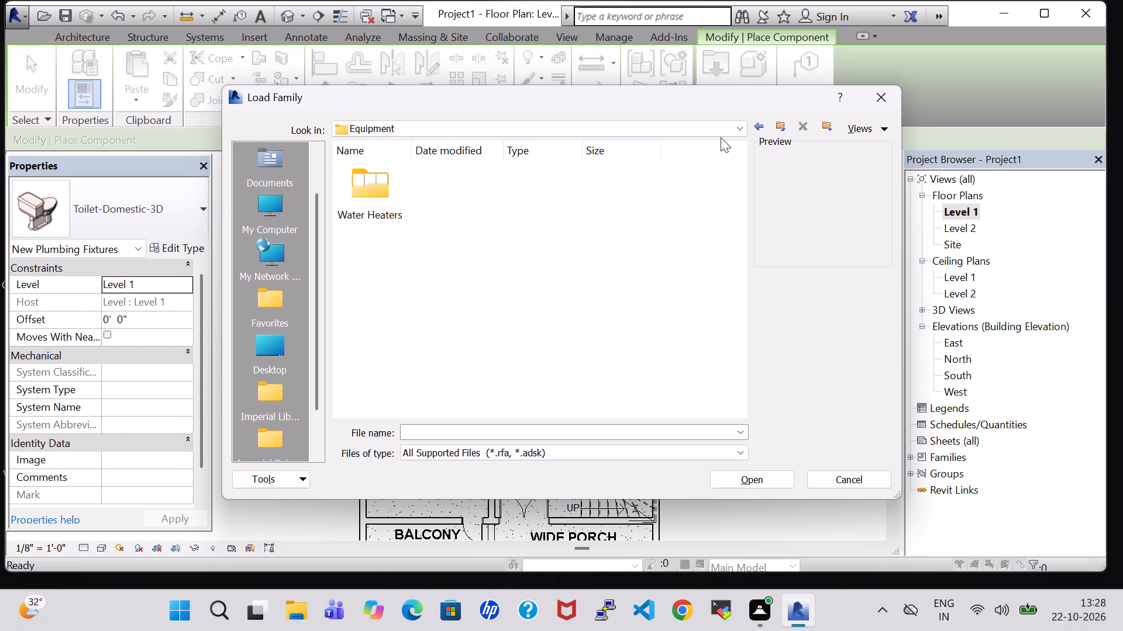
pyautogui.click(757, 126)
pyautogui.click(404, 199)
pyautogui.doubleClick(456, 189)
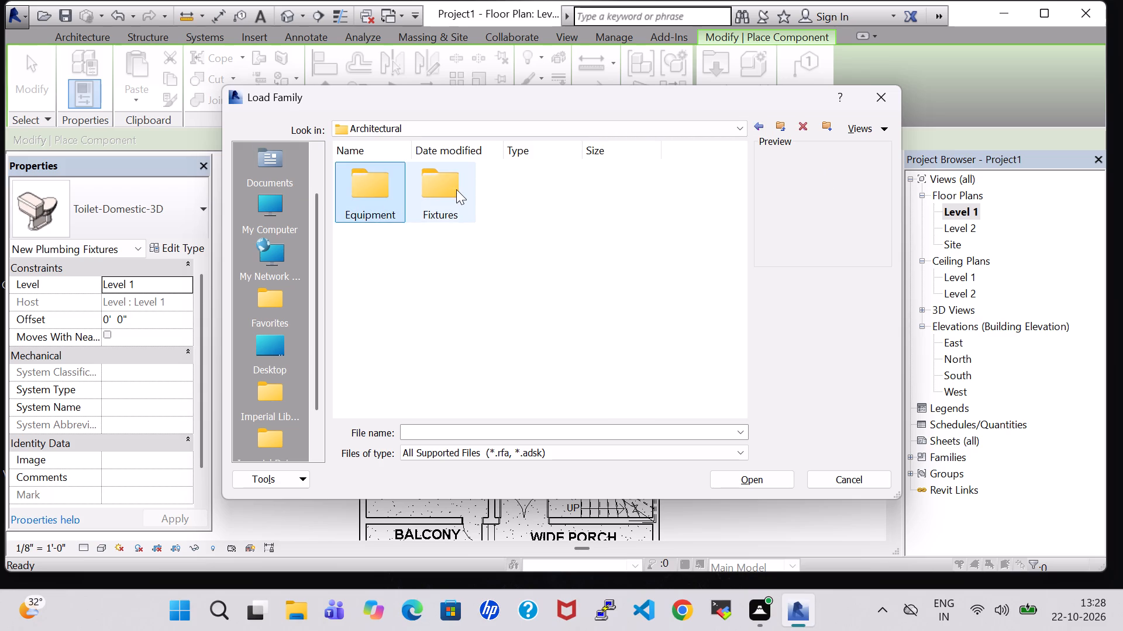
pyautogui.doubleClick(641, 181)
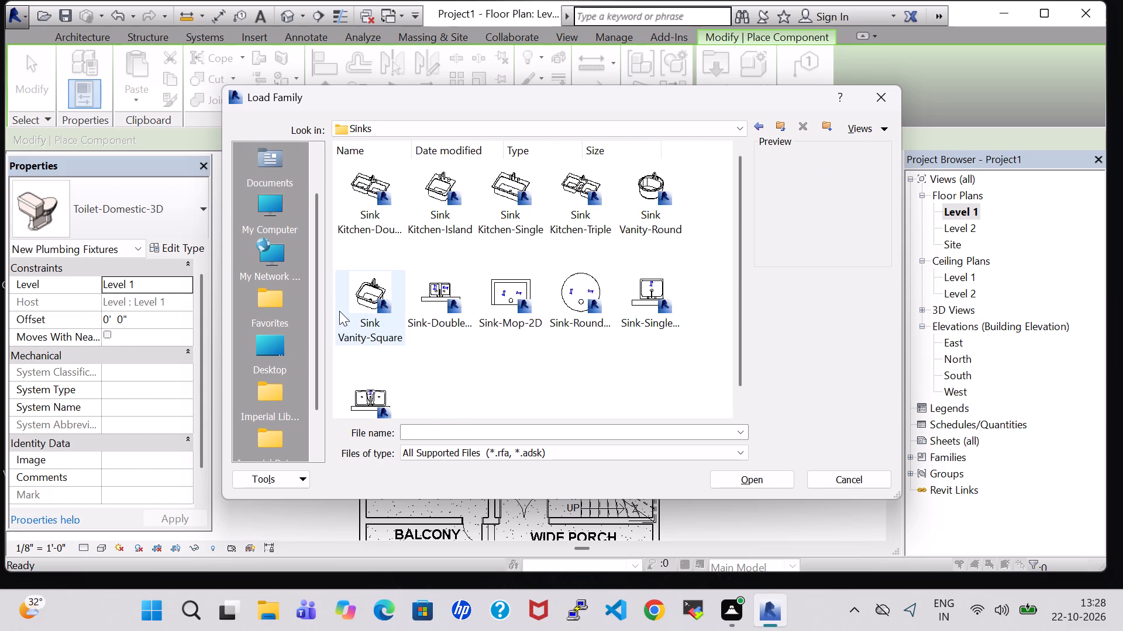
pyautogui.click(339, 311)
pyautogui.click(742, 483)
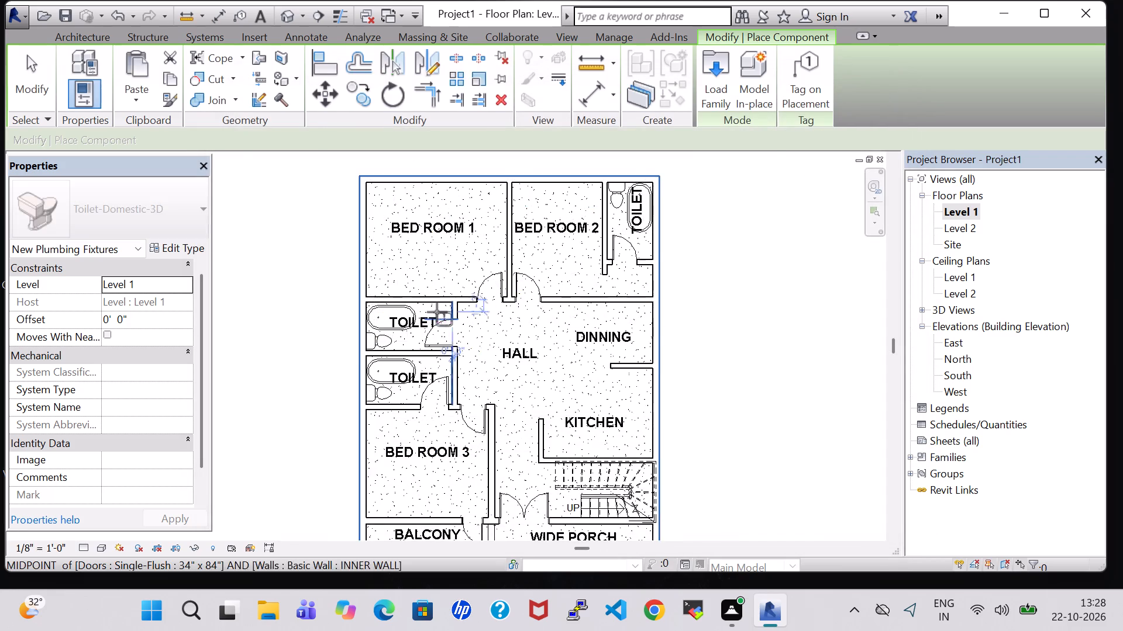
# Place a 20" x 18" Sink Vanity-Square east of the tub against the north wall in each western toilet, about 1' from the east wall.
pyautogui.scroll(16, 437, 312)
pyautogui.click(445, 293)
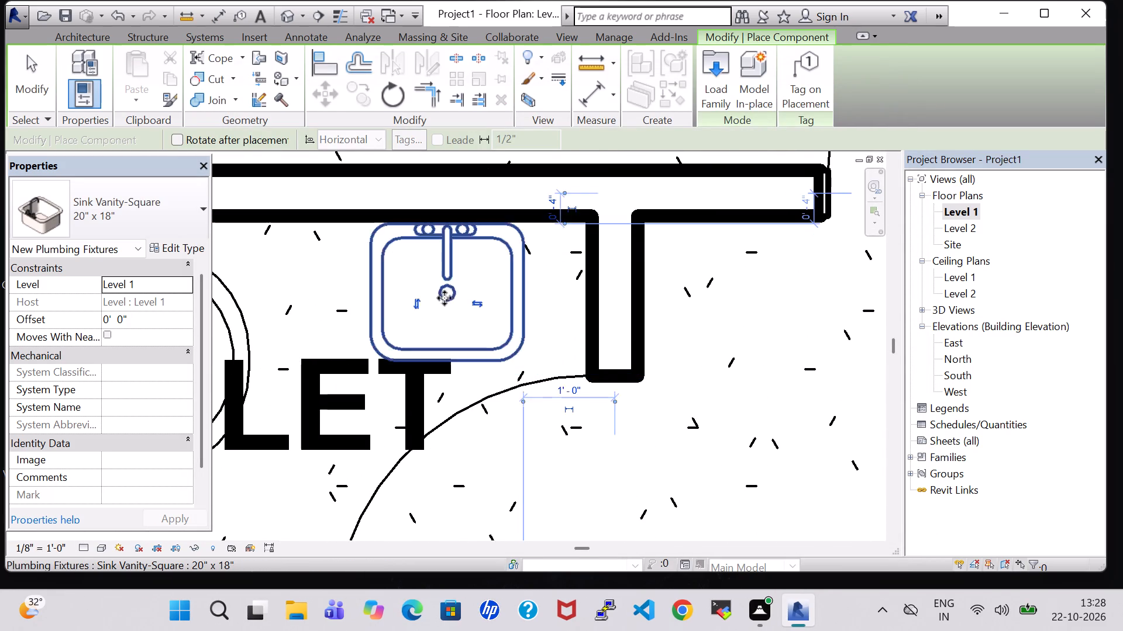
pyautogui.scroll(-4, 443, 304)
pyautogui.moveTo(441, 327); pyautogui.dragTo(470, 229, button='middle')
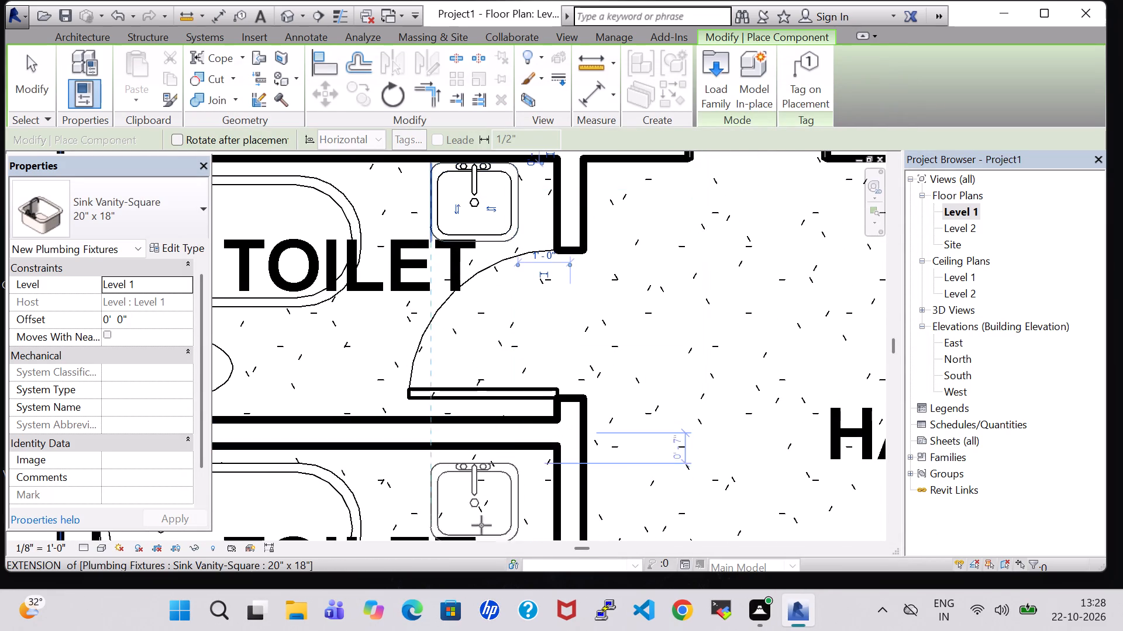
pyautogui.scroll(3, 463, 489)
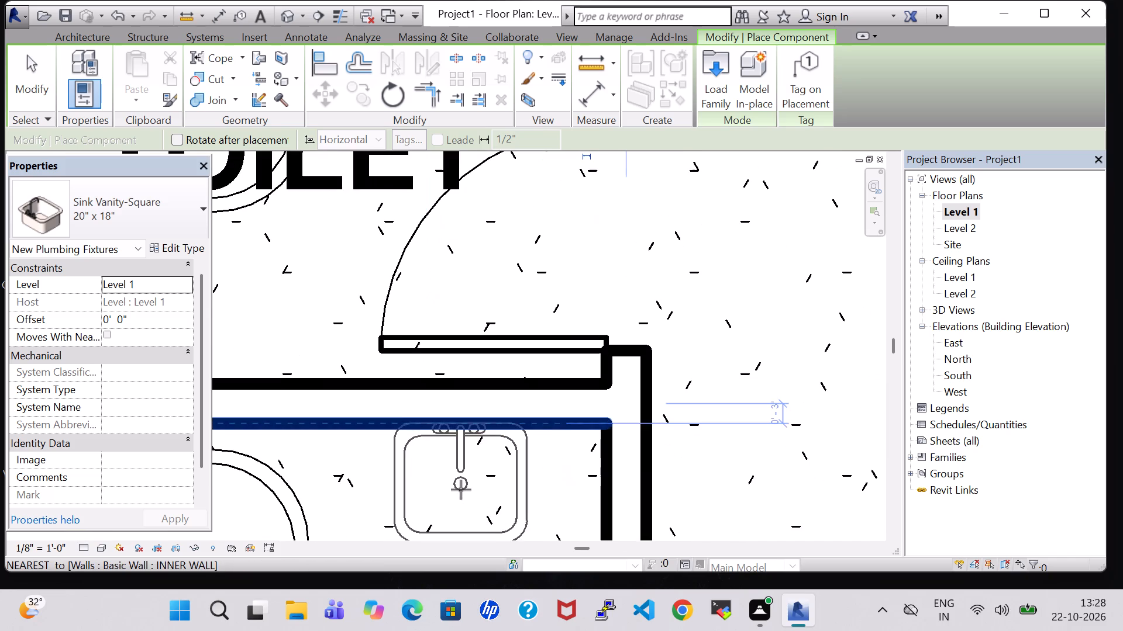
pyautogui.click(461, 492)
pyautogui.scroll(-5, 462, 492)
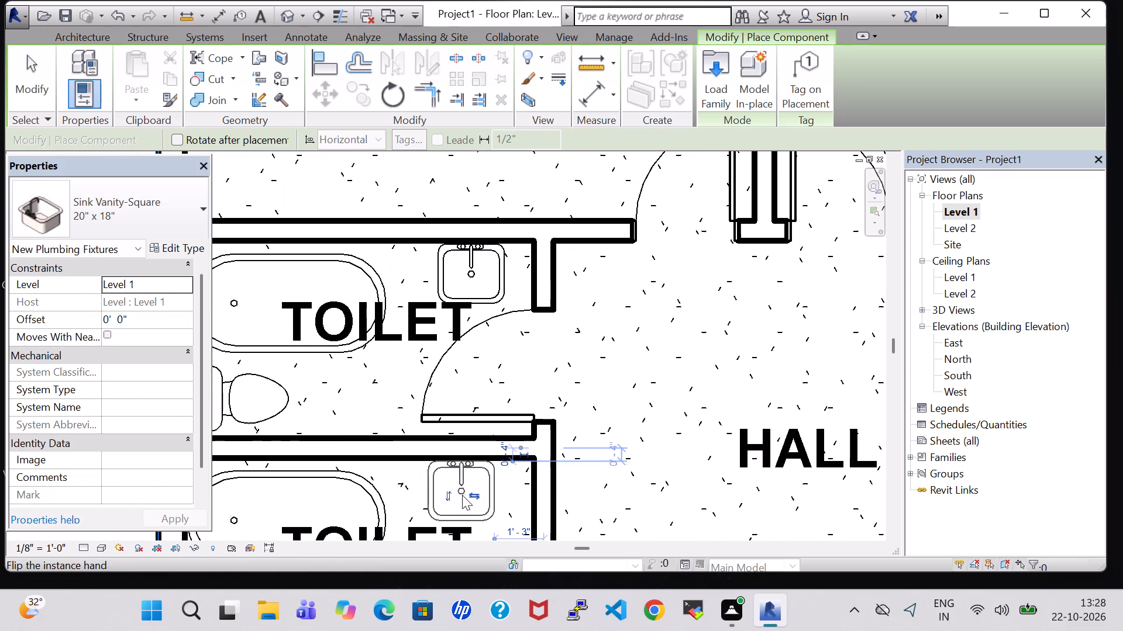
pyautogui.press('Escape')
pyautogui.press('Escape')
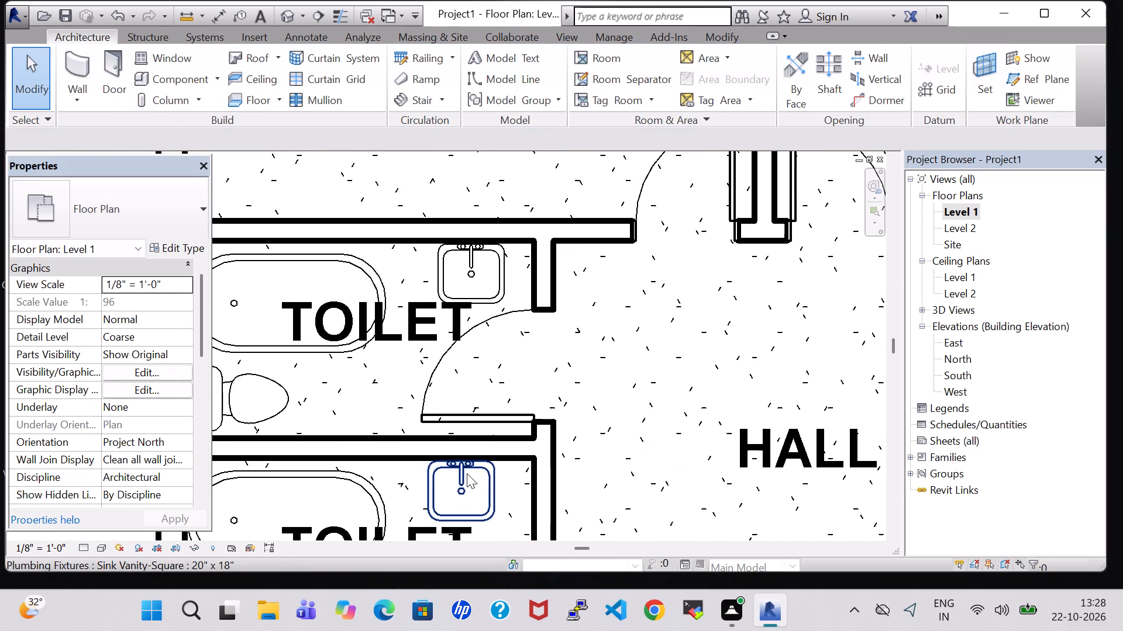
# Set the offset of the sinks in both western toilets to 3' 0" above Level 1 and check them in 3D.
pyautogui.click(467, 473)
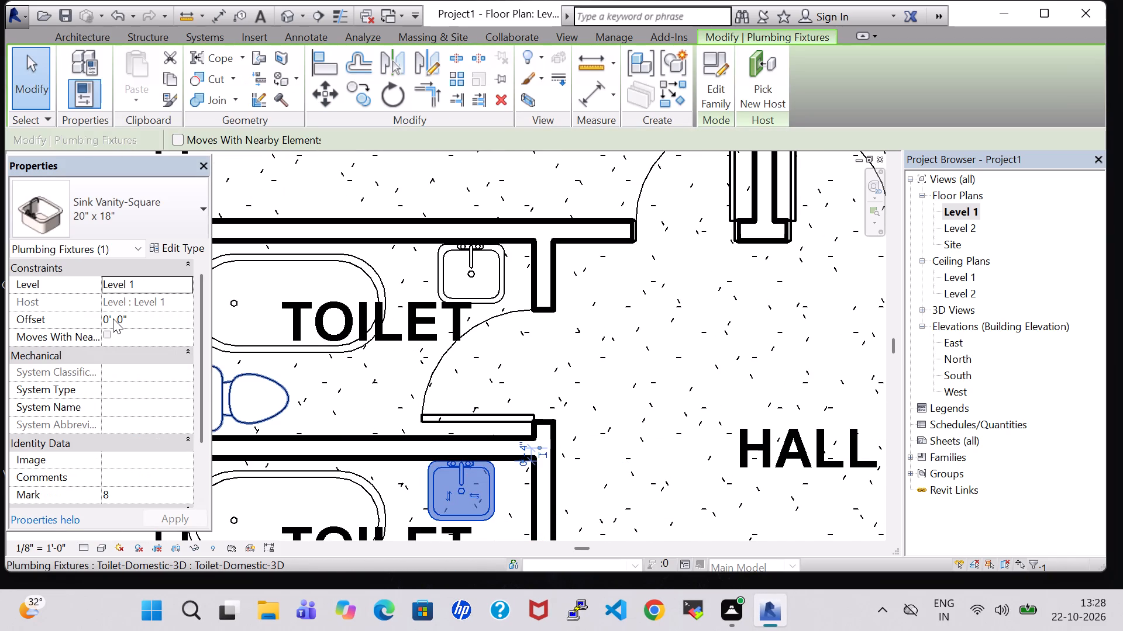
pyautogui.click(112, 318)
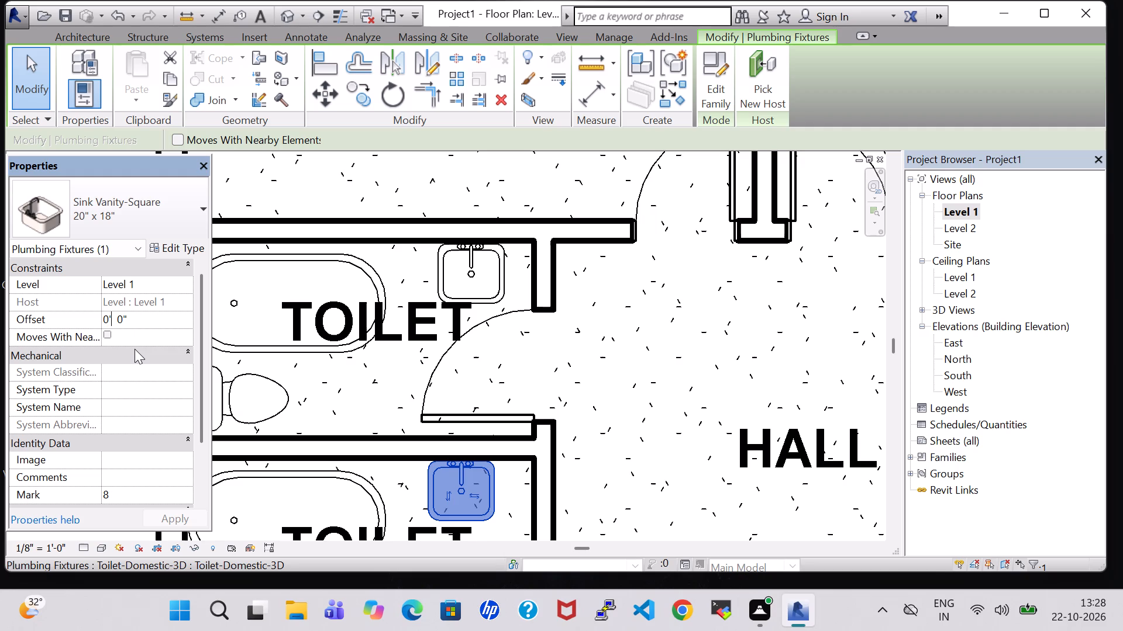
pyautogui.press('BackSpace')
pyautogui.press('BackSpace')
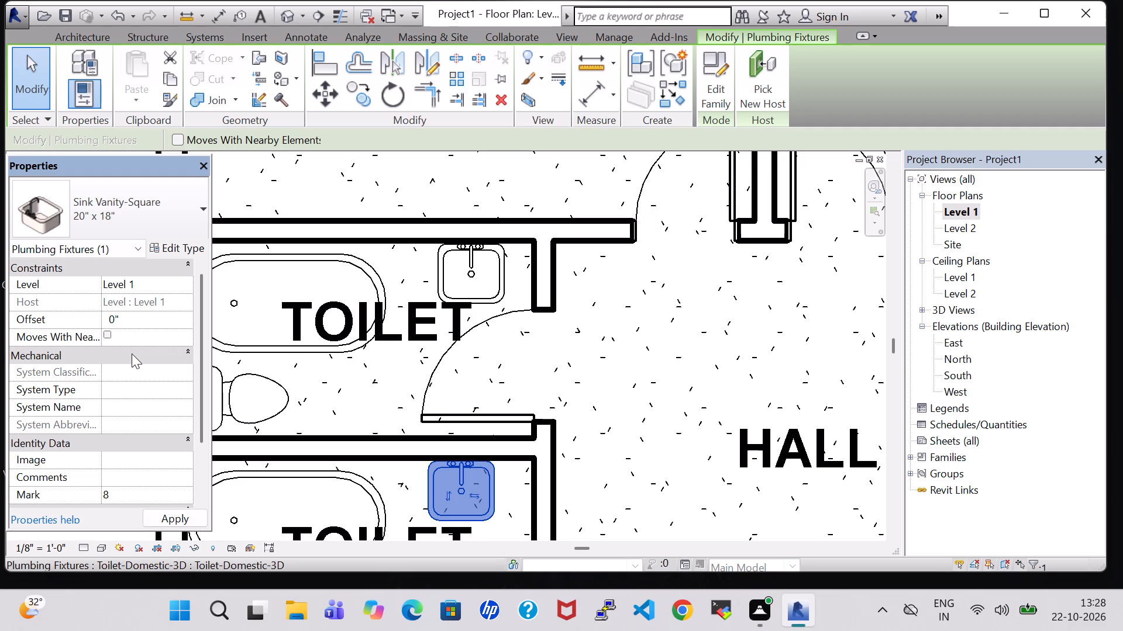
pyautogui.press('3')
pyautogui.press('Return')
pyautogui.click(490, 256)
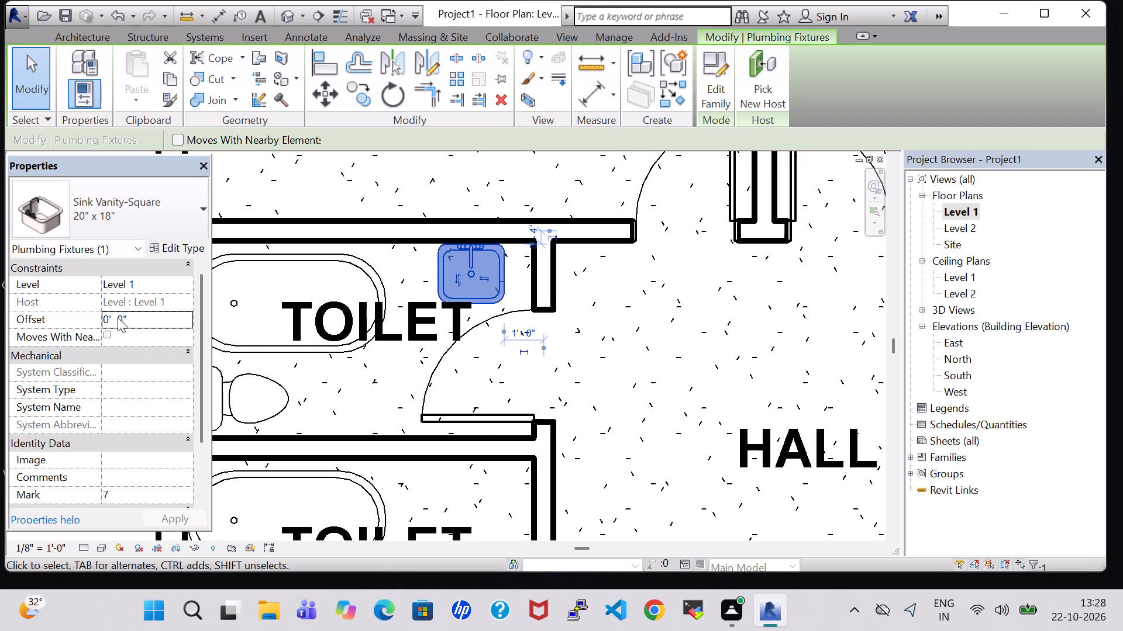
pyautogui.click(110, 317)
pyautogui.press('BackSpace')
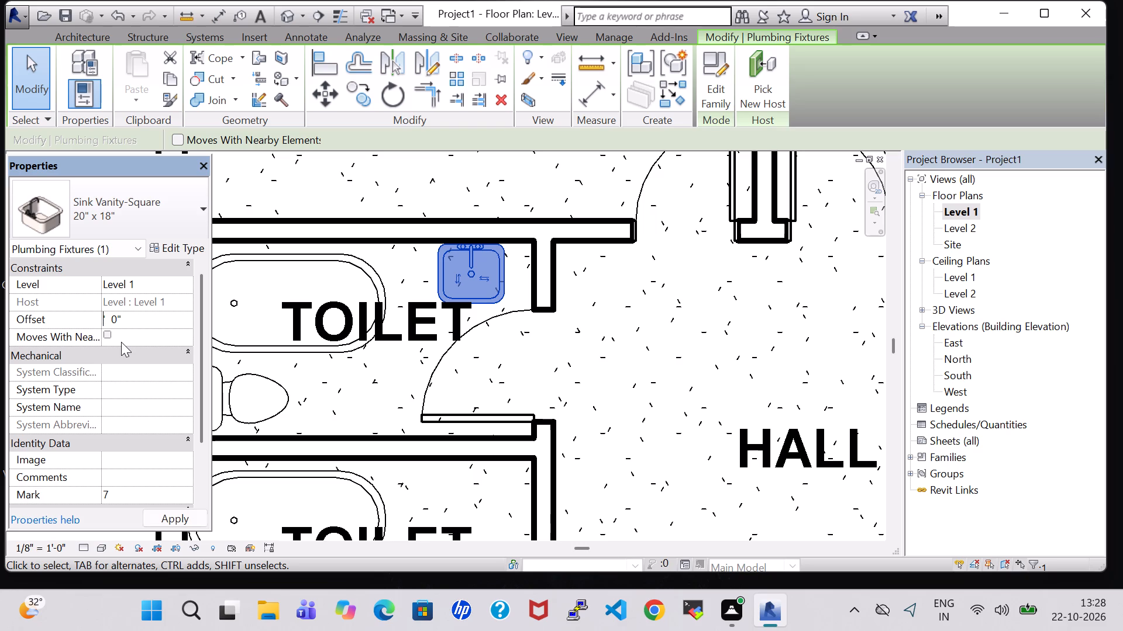
pyautogui.press('3')
pyautogui.press('Return')
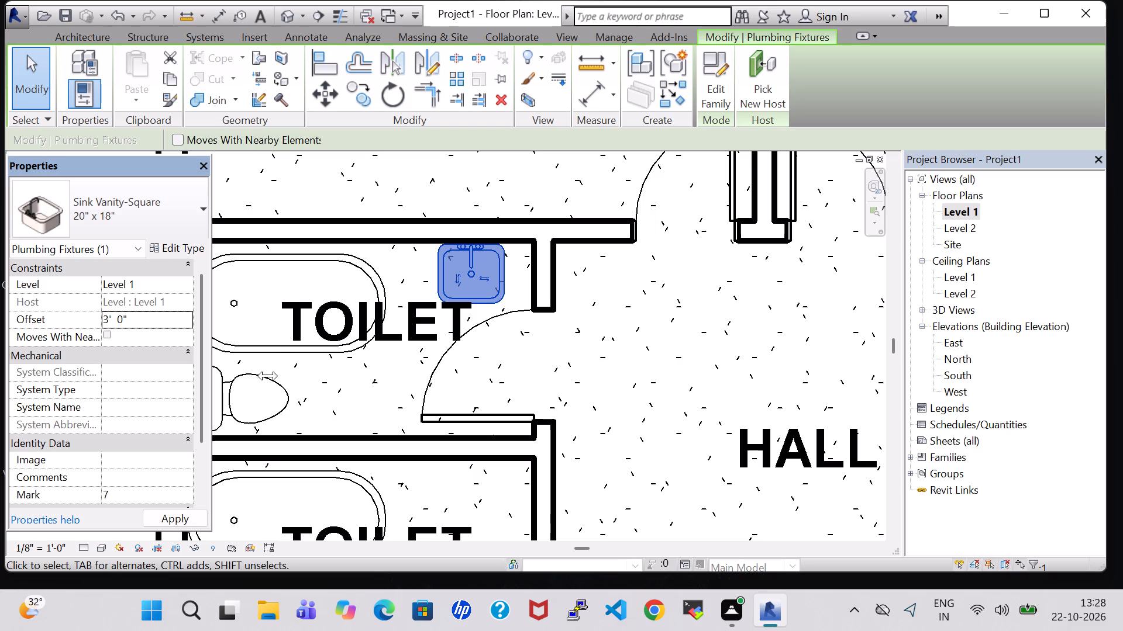
pyautogui.click(280, 13)
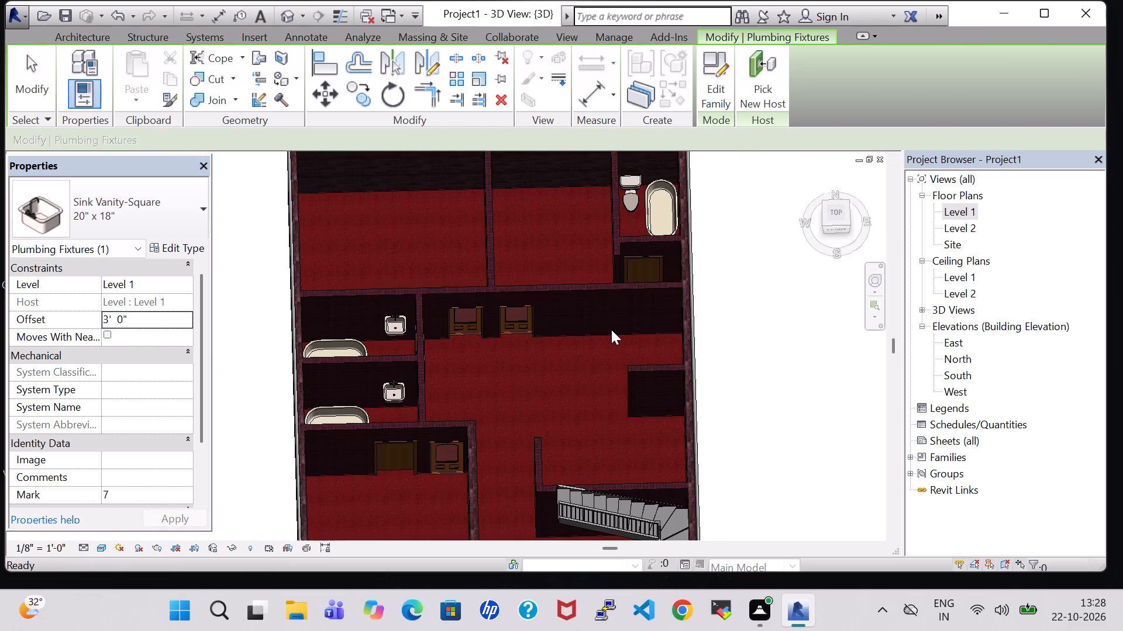
pyautogui.moveTo(758, 342); pyautogui.dragTo(753, 415, button='middle')
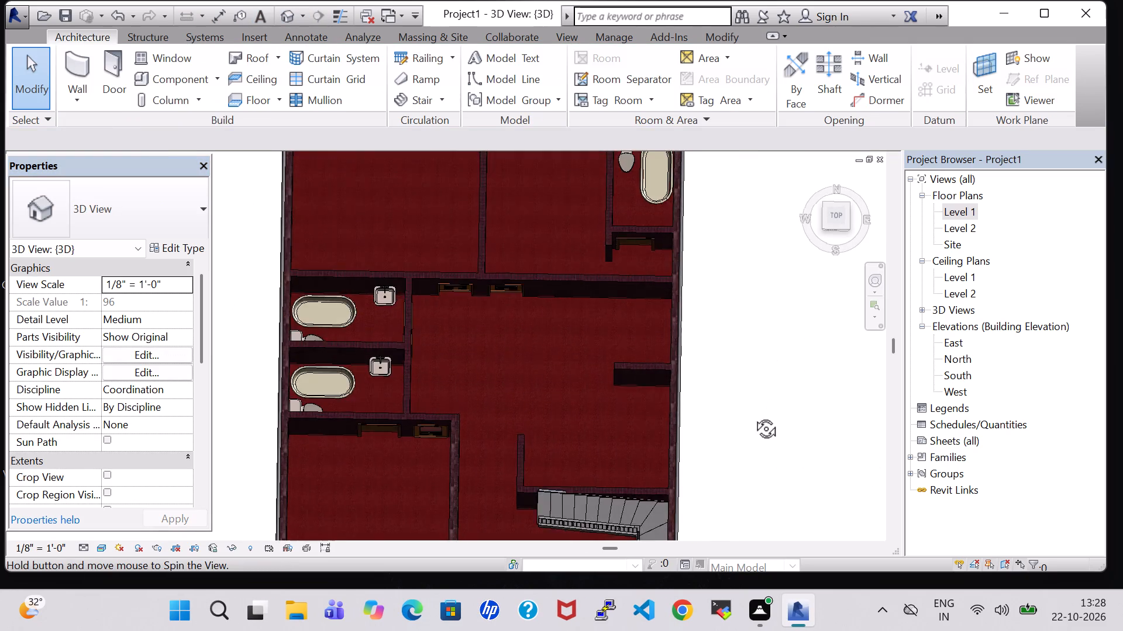
pyautogui.moveTo(753, 415); pyautogui.dragTo(721, 423, button='middle')
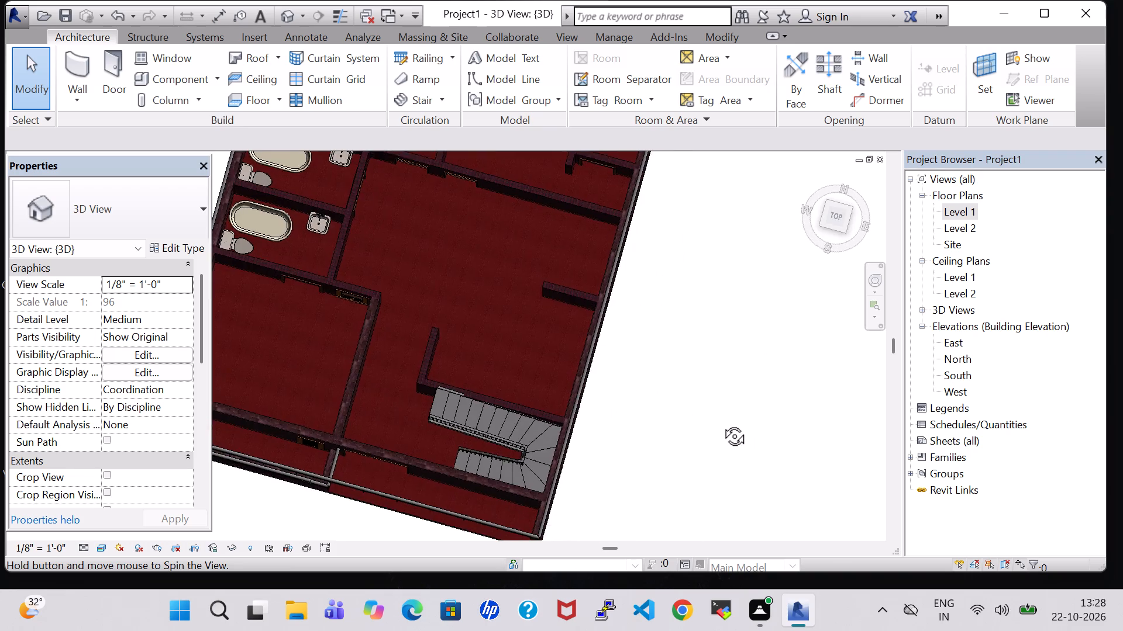
pyautogui.moveTo(721, 423); pyautogui.dragTo(760, 425, button='middle')
# Place a 20" x 18" Sink Vanity-Square in the northeastern toilet, south of the tub, faucet facing east, about 11" from the south wall.
pyautogui.doubleClick(961, 213)
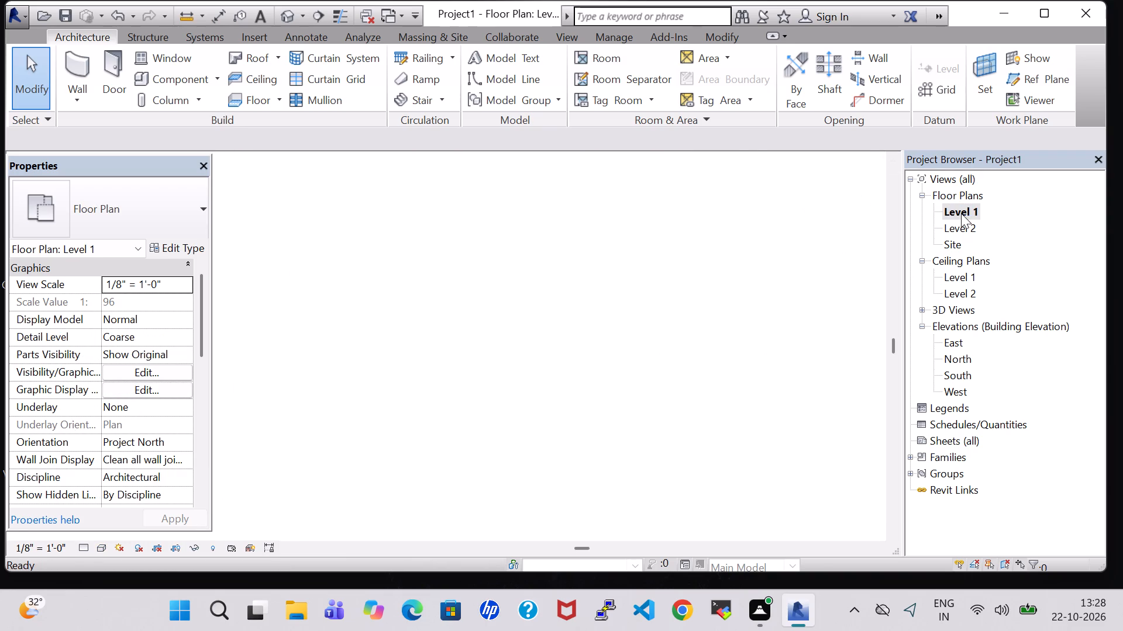
pyautogui.scroll(-5, 787, 322)
pyautogui.moveTo(784, 322); pyautogui.dragTo(502, 341, button='middle')
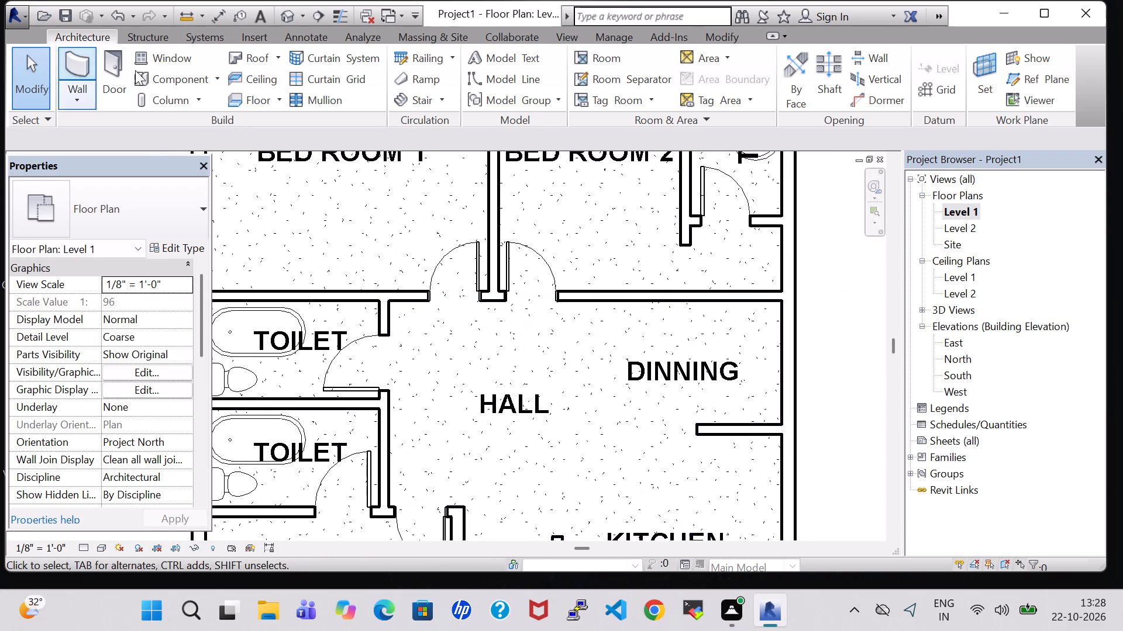
pyautogui.click(170, 81)
pyautogui.scroll(4, 758, 249)
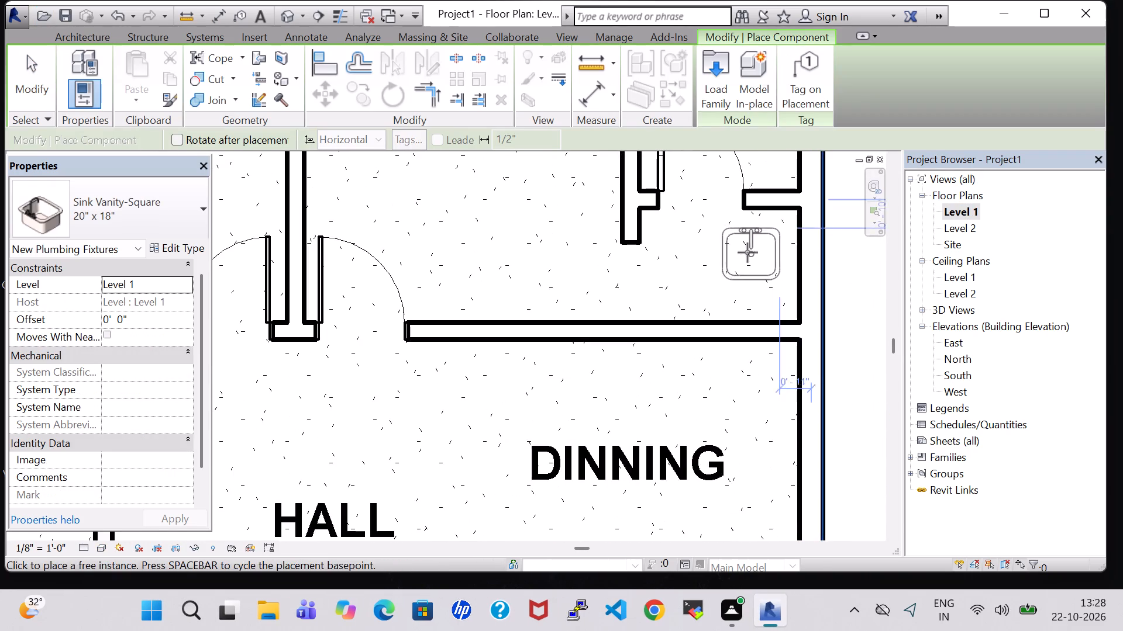
pyautogui.scroll(-2, 736, 258)
pyautogui.moveTo(690, 280); pyautogui.dragTo(651, 471, button='middle')
pyautogui.press('space')
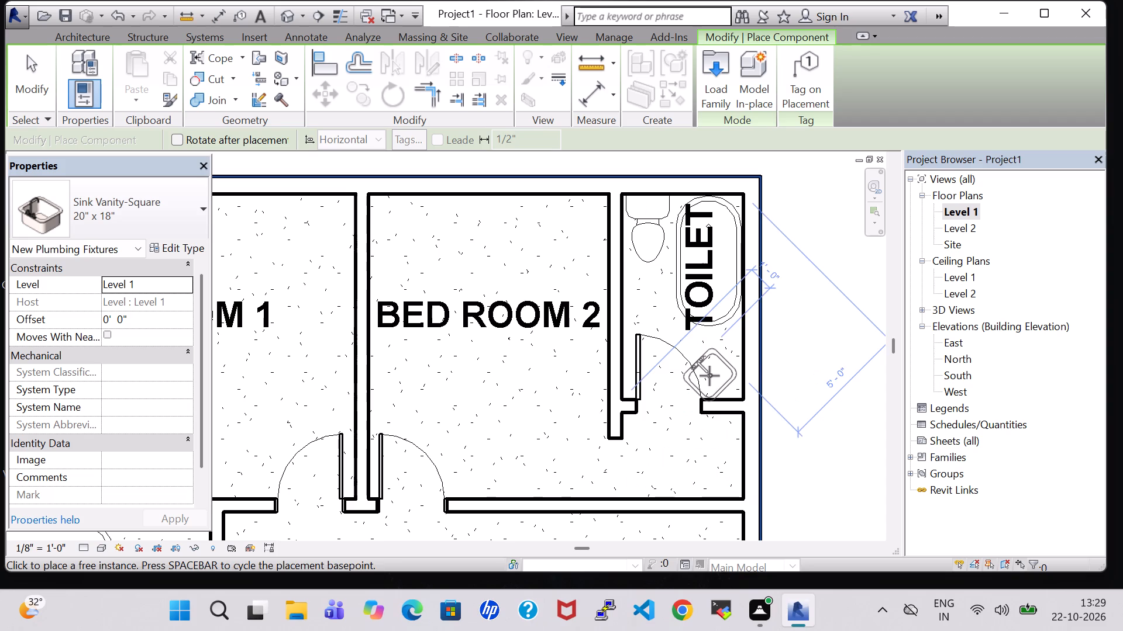
pyautogui.press('space')
pyautogui.press('space')
pyautogui.press('space')
pyautogui.scroll(4, 705, 360)
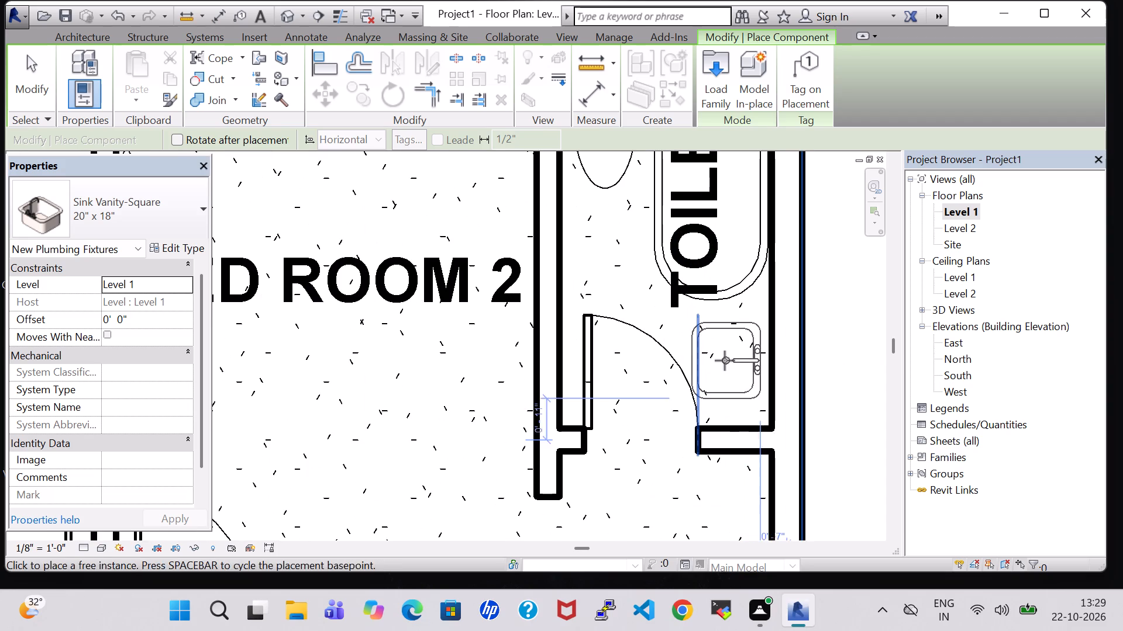
pyautogui.scroll(6, 729, 355)
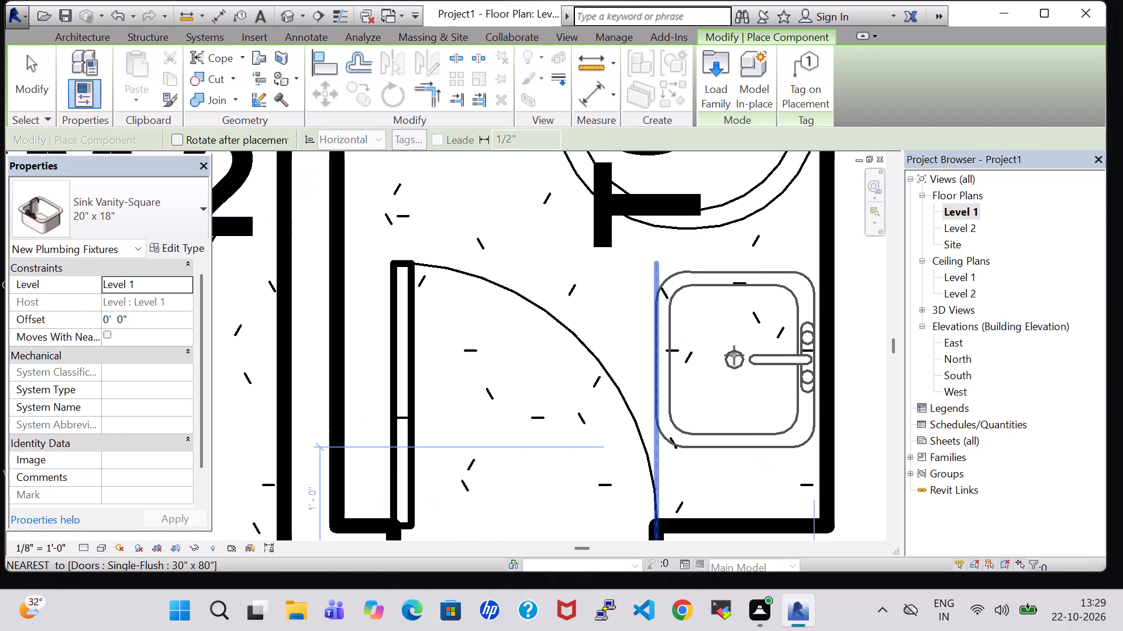
pyautogui.click(729, 366)
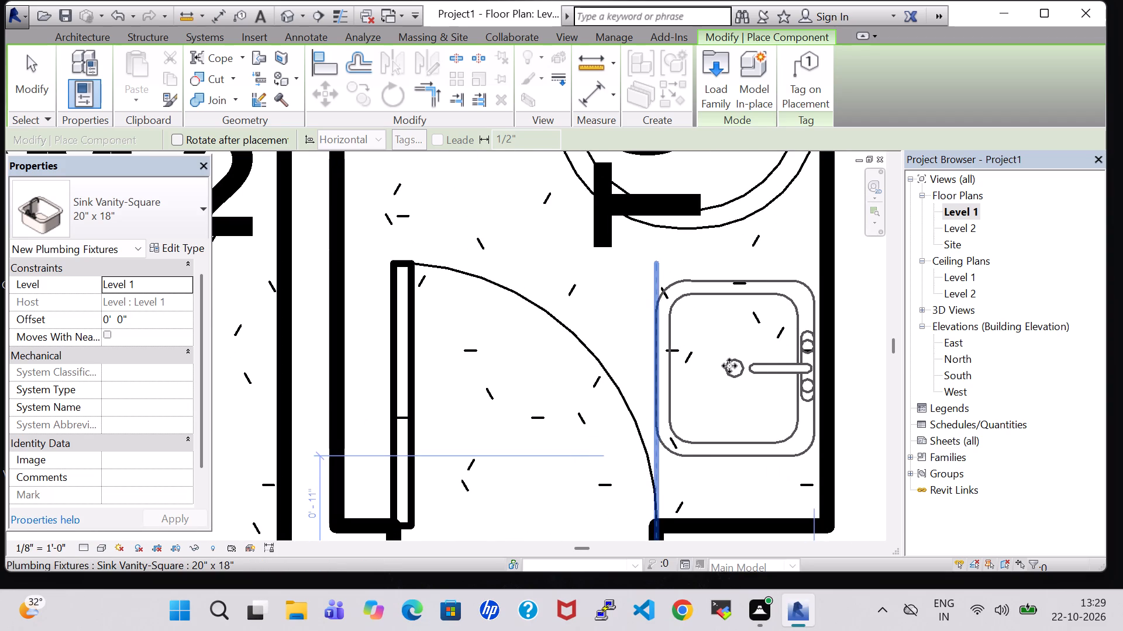
pyautogui.press('Escape')
pyautogui.press('Escape')
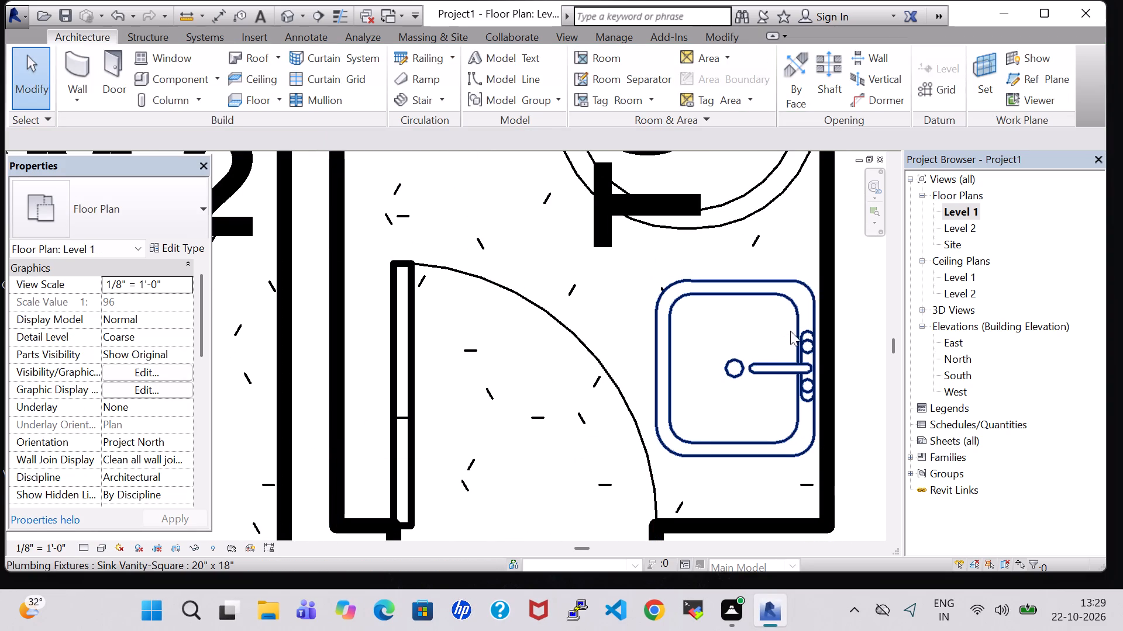
# Nudge the northeastern toilet's sink slightly east toward the wall and set its offset to 3' 0".
pyautogui.click(790, 331)
pyautogui.press('Right')
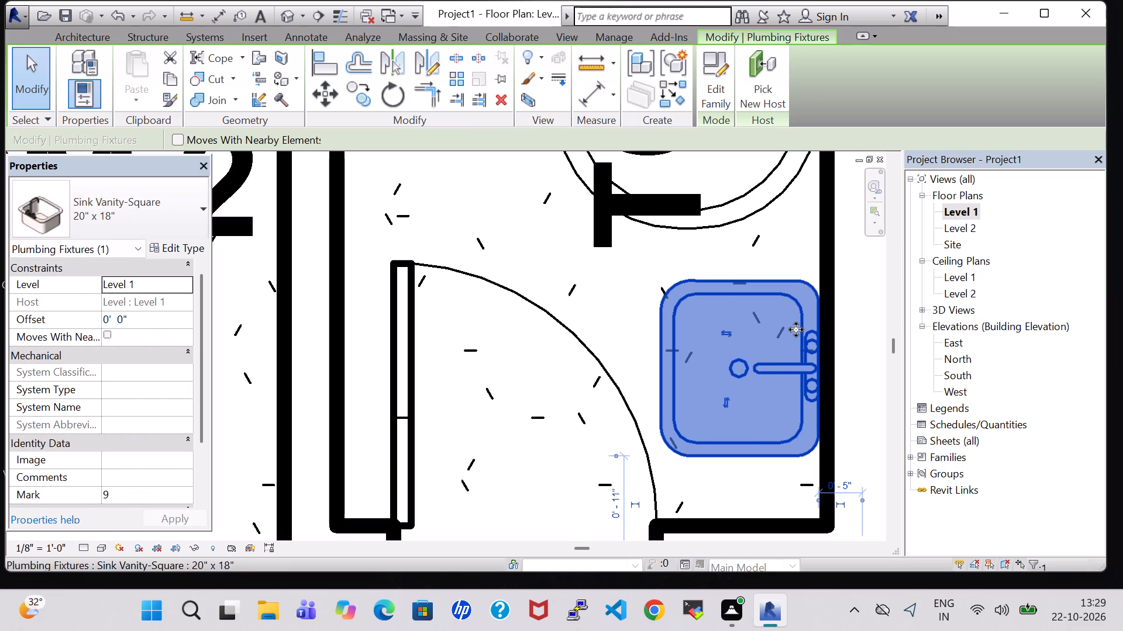
pyautogui.click(109, 319)
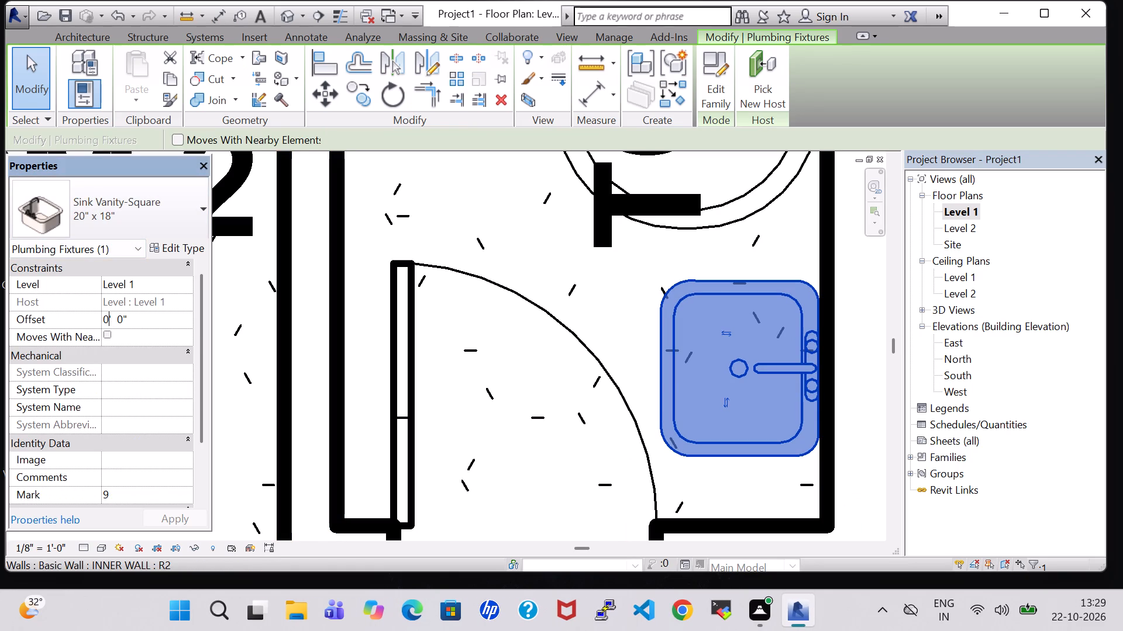
pyautogui.press('BackSpace')
pyautogui.press('3')
pyautogui.press('Return')
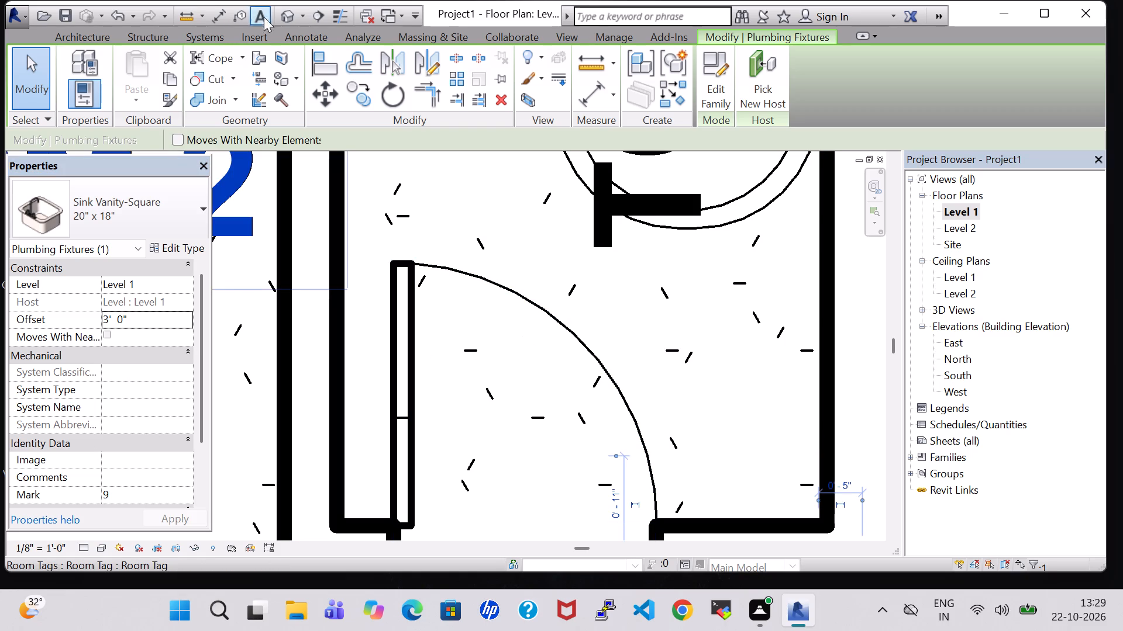
# Examine the sinks and other toilet fixtures from above in the 3D view, focusing on the northeastern toilet.
pyautogui.click(287, 19)
pyautogui.scroll(-3, 485, 210)
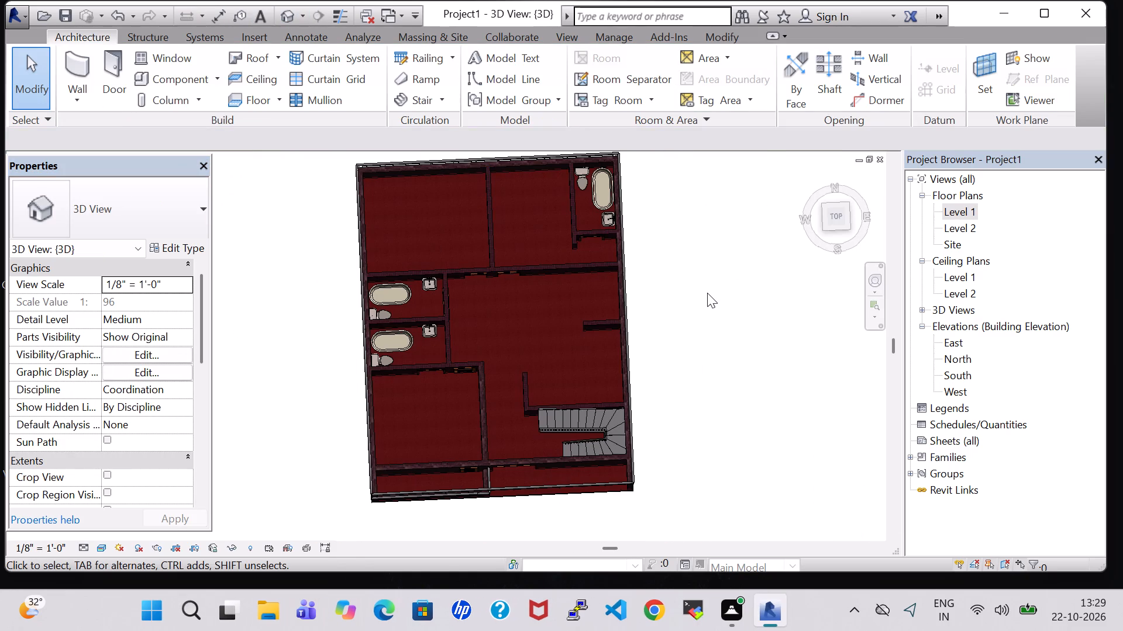
pyautogui.keyDown('shift'); pyautogui.moveTo(707, 293); pyautogui.dragTo(718, 353, button='middle'); pyautogui.keyUp('shift')
pyautogui.keyDown('shift'); pyautogui.moveTo(688, 300); pyautogui.dragTo(683, 284, button='middle'); pyautogui.keyUp('shift')
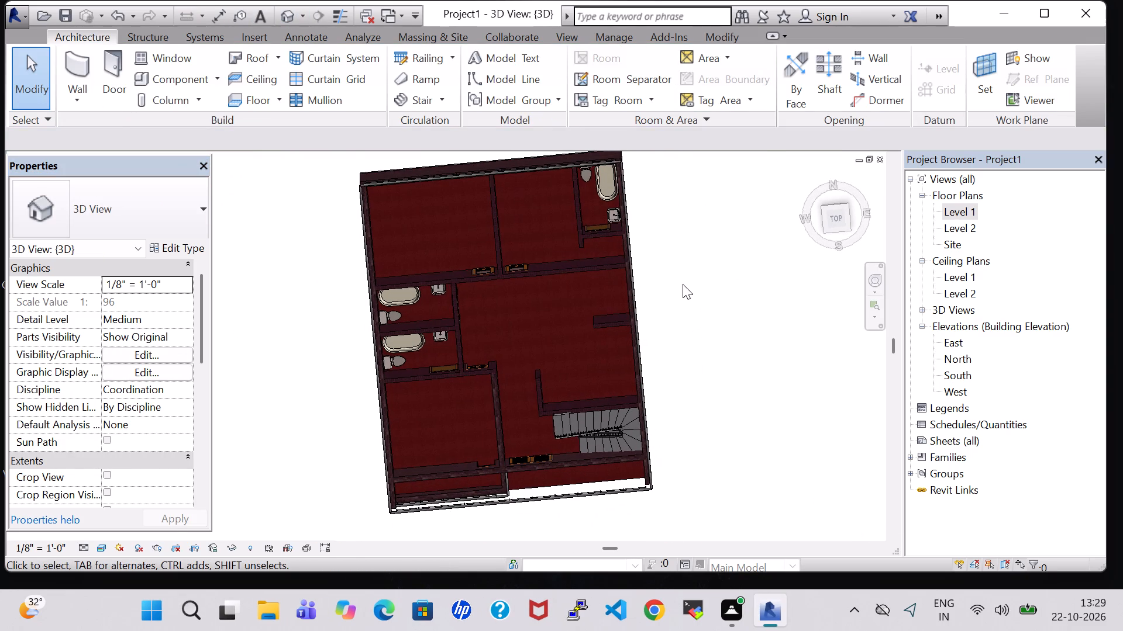
pyautogui.keyDown('shift'); pyautogui.moveTo(680, 275); pyautogui.dragTo(663, 256, button='middle'); pyautogui.keyUp('shift')
pyautogui.moveTo(663, 256); pyautogui.dragTo(664, 426, button='middle')
pyautogui.scroll(4, 636, 377)
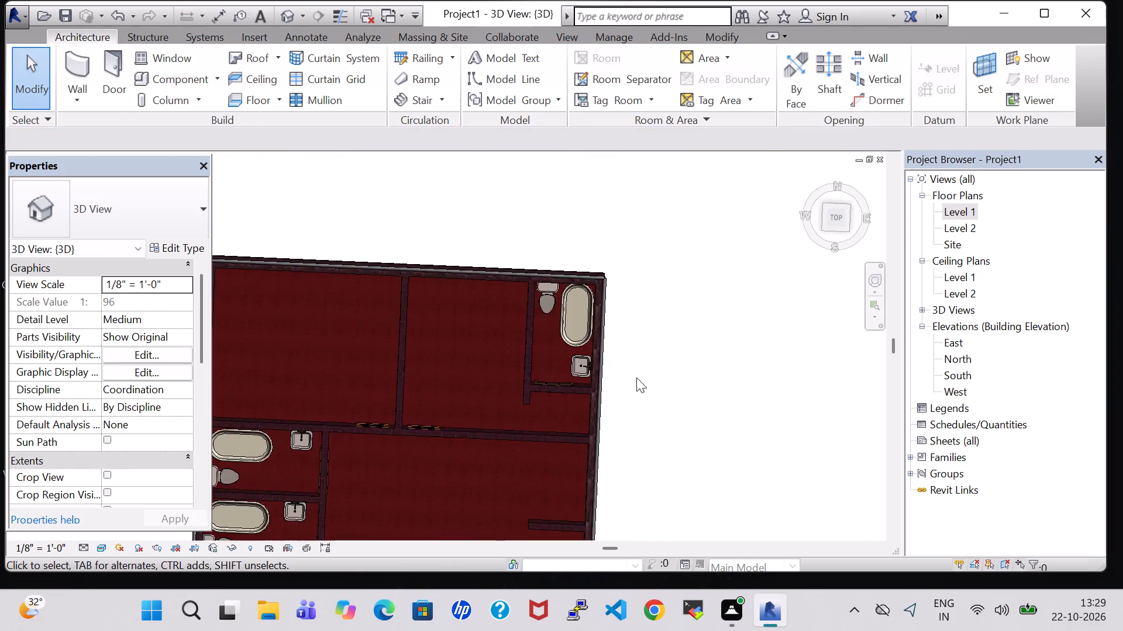
# Inspect the 3D model, examining the corner bathroom, the interior room layout and the front facade.
pyautogui.scroll(4, 636, 377)
pyautogui.keyDown('shift'); pyautogui.moveTo(629, 380); pyautogui.dragTo(683, 380, button='middle'); pyautogui.keyUp('shift')
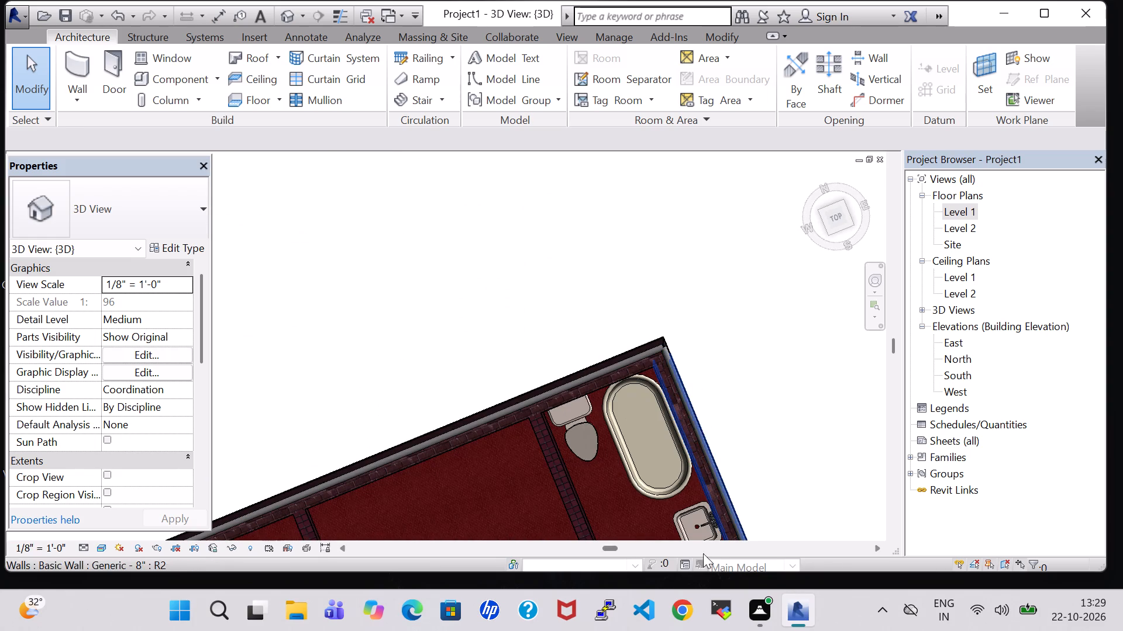
pyautogui.moveTo(759, 427); pyautogui.dragTo(703, 261, button='middle')
pyautogui.scroll(4, 666, 313)
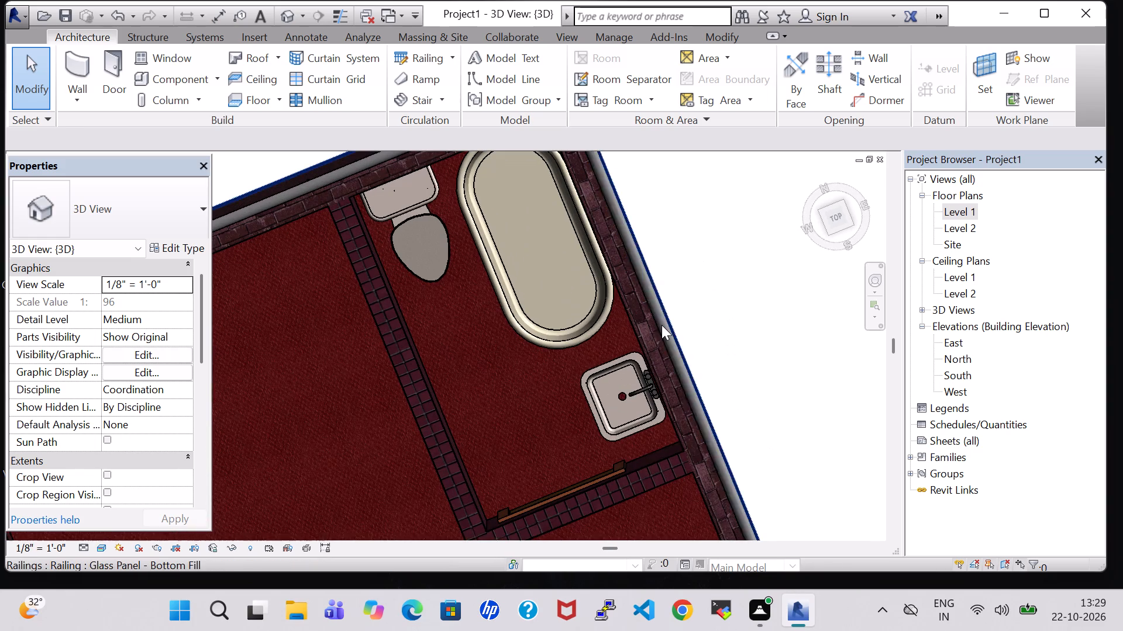
pyautogui.keyDown('shift'); pyautogui.moveTo(756, 357); pyautogui.dragTo(757, 304, button='middle'); pyautogui.keyUp('shift')
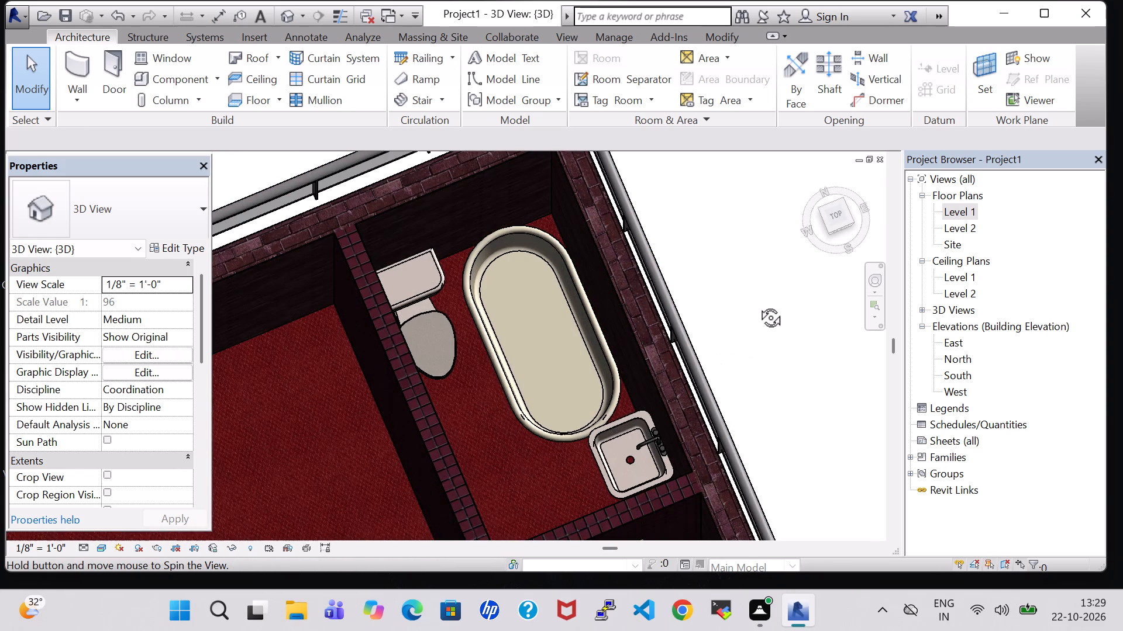
pyautogui.keyDown('shift'); pyautogui.moveTo(757, 304); pyautogui.dragTo(697, 323, button='middle'); pyautogui.keyUp('shift')
pyautogui.scroll(-7, 525, 321)
pyautogui.moveTo(518, 304); pyautogui.dragTo(606, 327, button='middle')
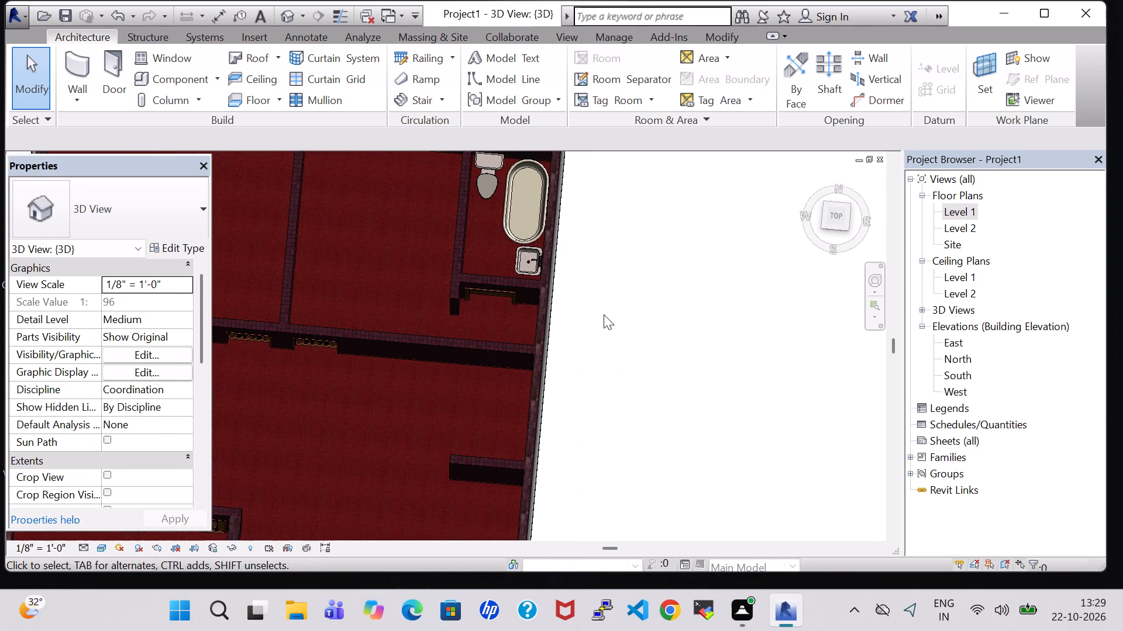
pyautogui.keyDown('shift'); pyautogui.moveTo(602, 238); pyautogui.dragTo(607, 282, button='middle'); pyautogui.keyUp('shift')
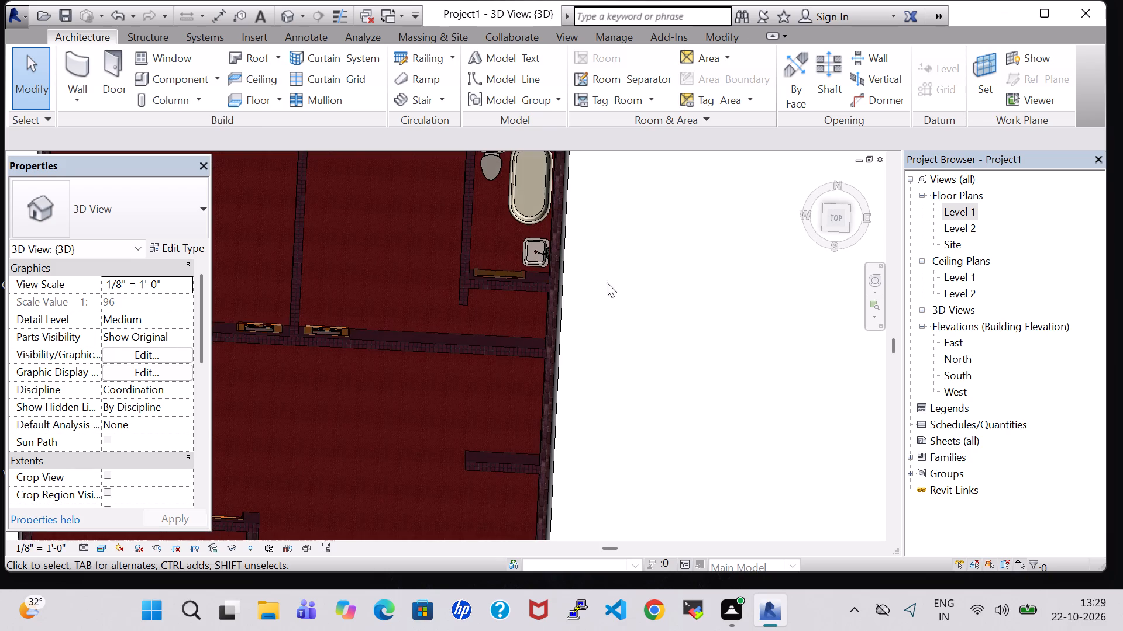
pyautogui.scroll(-2, 615, 326)
pyautogui.moveTo(674, 356); pyautogui.dragTo(690, 273, button='middle')
pyautogui.moveTo(699, 417); pyautogui.dragTo(666, 334, button='middle')
pyautogui.moveTo(659, 372); pyautogui.dragTo(623, 318, button='middle')
pyautogui.moveTo(614, 318); pyautogui.dragTo(728, 301, button='middle')
pyautogui.keyDown('shift'); pyautogui.moveTo(705, 382); pyautogui.dragTo(715, 314, button='middle'); pyautogui.keyUp('shift')
pyautogui.moveTo(713, 314); pyautogui.dragTo(770, 315, button='middle')
pyautogui.keyDown('shift'); pyautogui.moveTo(755, 370); pyautogui.dragTo(763, 300, button='middle'); pyautogui.keyUp('shift')
pyautogui.moveTo(753, 301); pyautogui.dragTo(753, 284, button='middle')
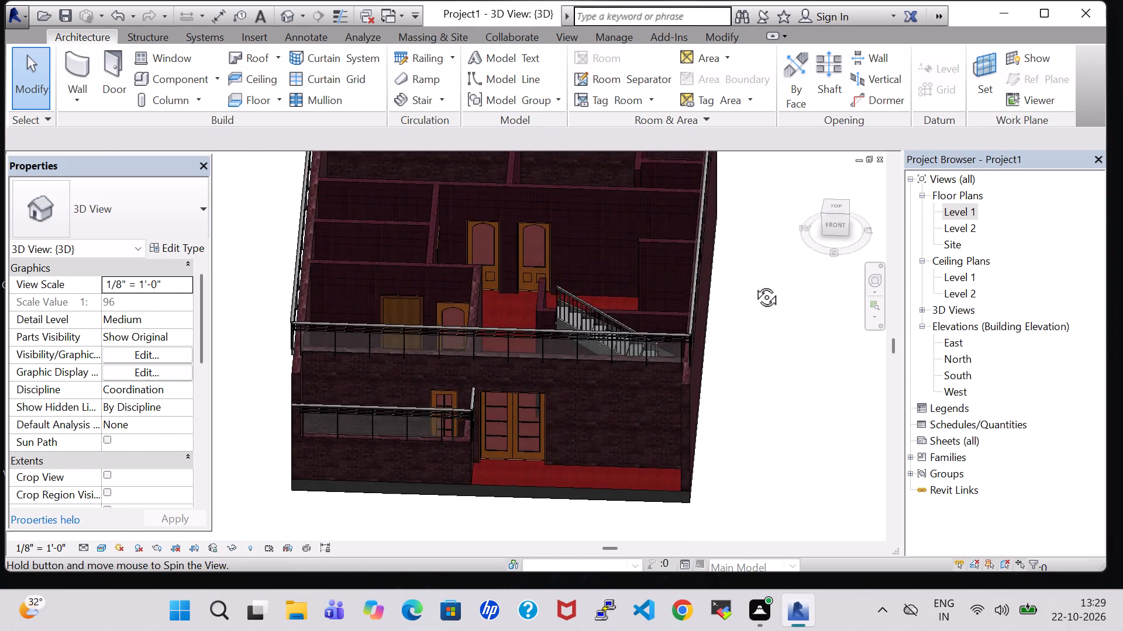
pyautogui.moveTo(753, 284); pyautogui.dragTo(756, 265, button='middle')
pyautogui.moveTo(756, 265); pyautogui.dragTo(769, 384, button='middle')
pyautogui.keyDown('shift'); pyautogui.moveTo(770, 391); pyautogui.dragTo(767, 322, button='middle'); pyautogui.keyUp('shift')
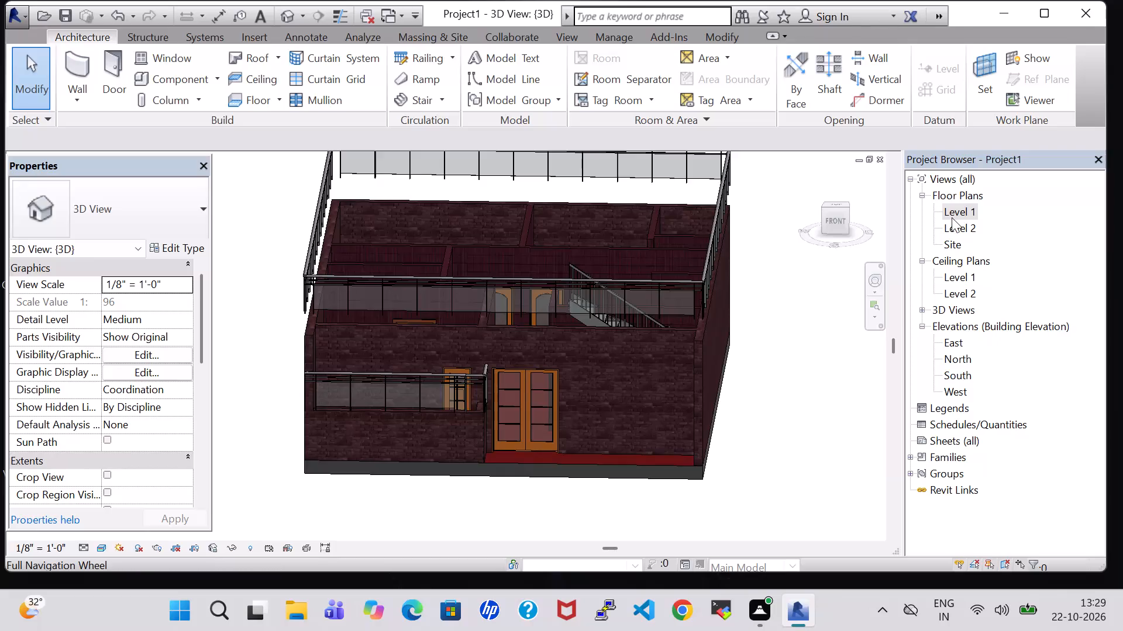
# Open the Level 1 floor plan showing the bedrooms, toilets and hall.
pyautogui.doubleClick(952, 217)
pyautogui.scroll(-10, 560, 332)
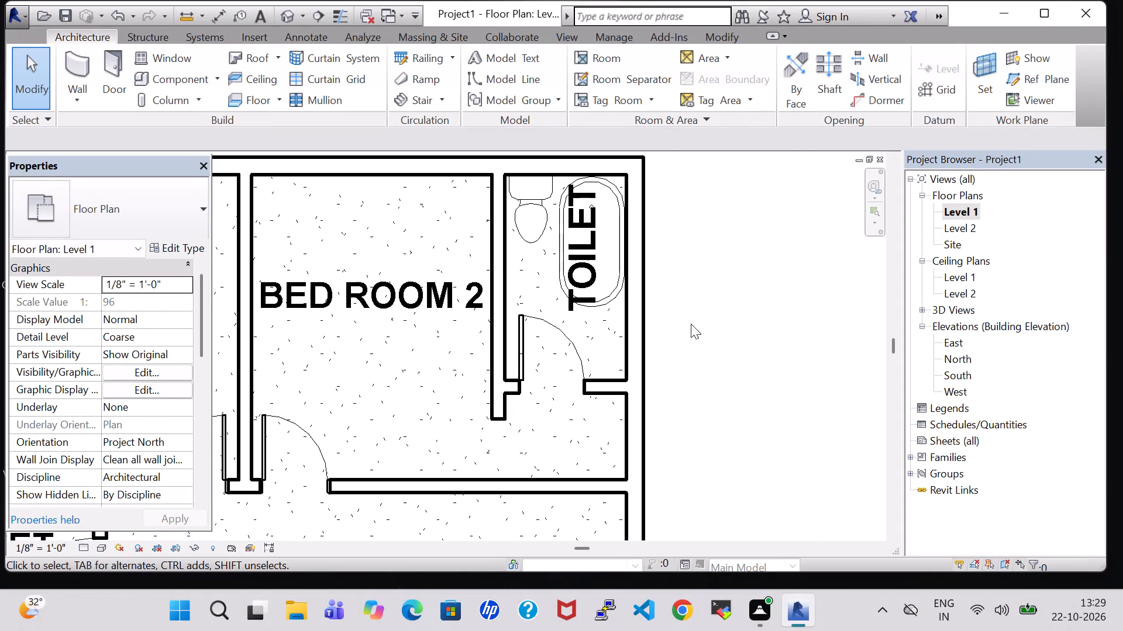
pyautogui.click(766, 324)
pyautogui.scroll(-3, 763, 324)
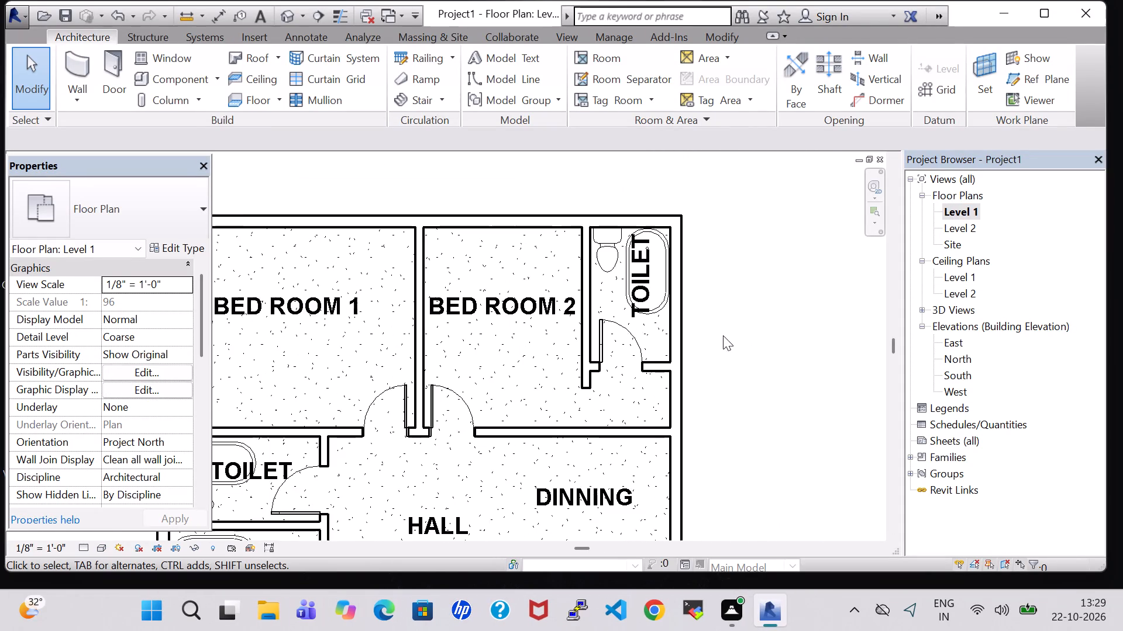
pyautogui.scroll(-3, 683, 315)
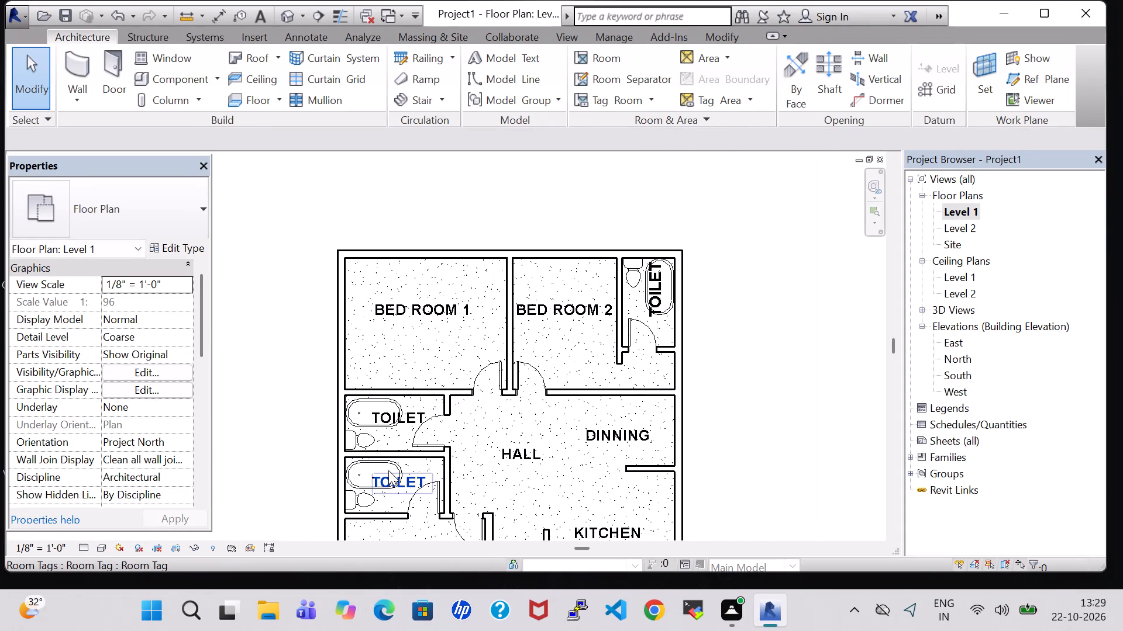
pyautogui.click(765, 390)
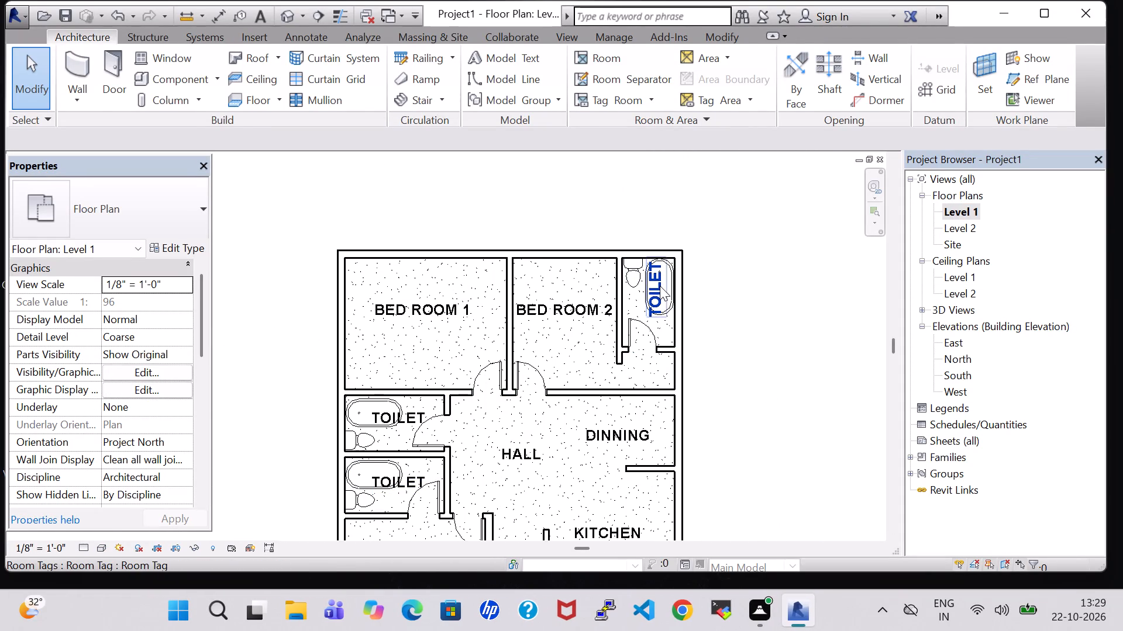
# Nudge the vertical TOILET room tag beside Bed Room 2 slightly left and down, clear of the bathtub's centre.
pyautogui.doubleClick(660, 286)
pyautogui.press('Left')
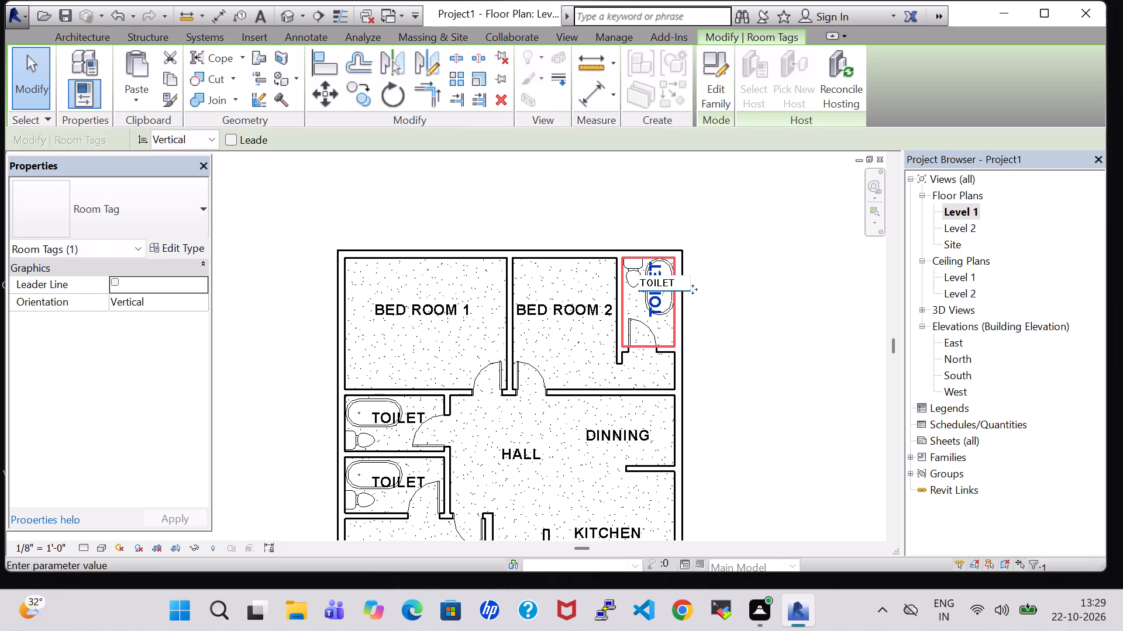
pyautogui.press('Escape')
pyautogui.press('Left')
pyautogui.press('Left')
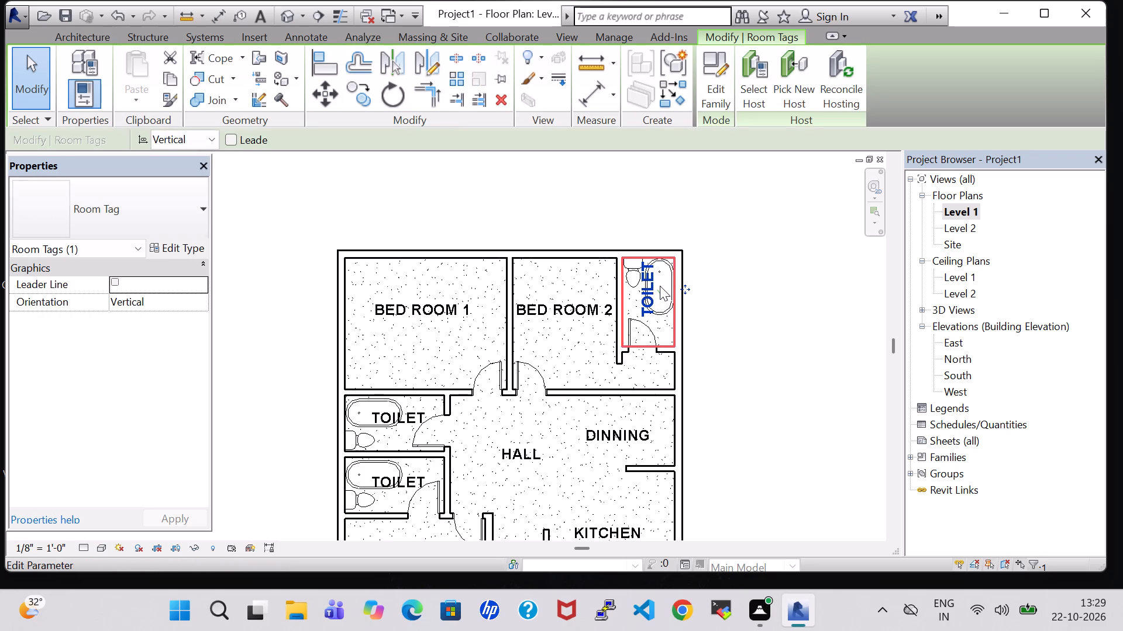
pyautogui.press('Down')
pyautogui.press('Down')
pyautogui.press('Down')
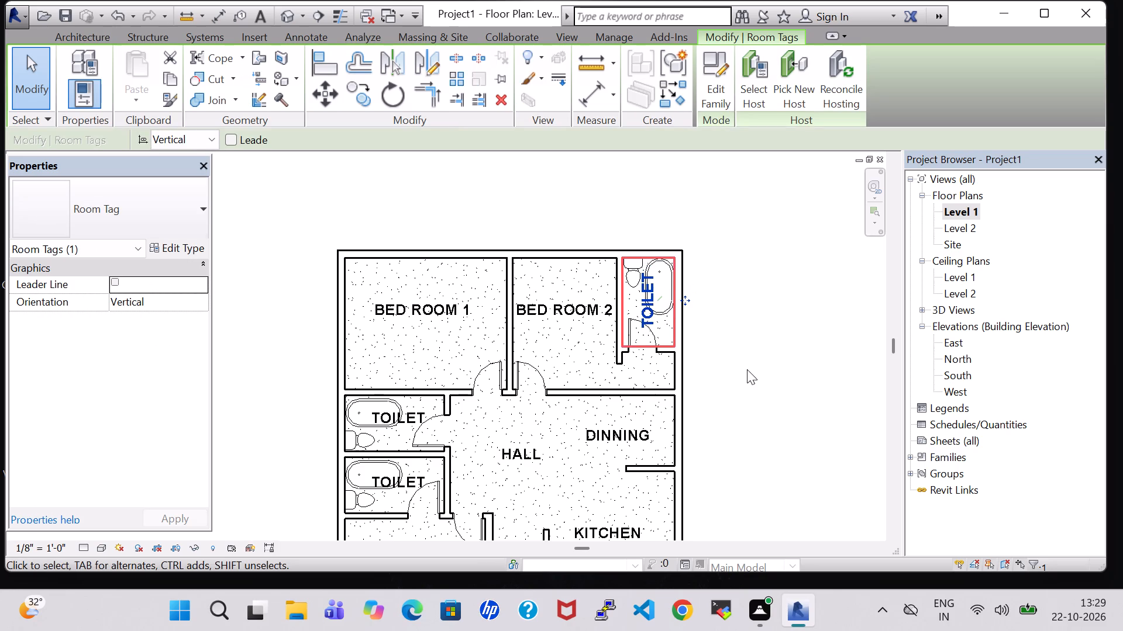
pyautogui.click(742, 359)
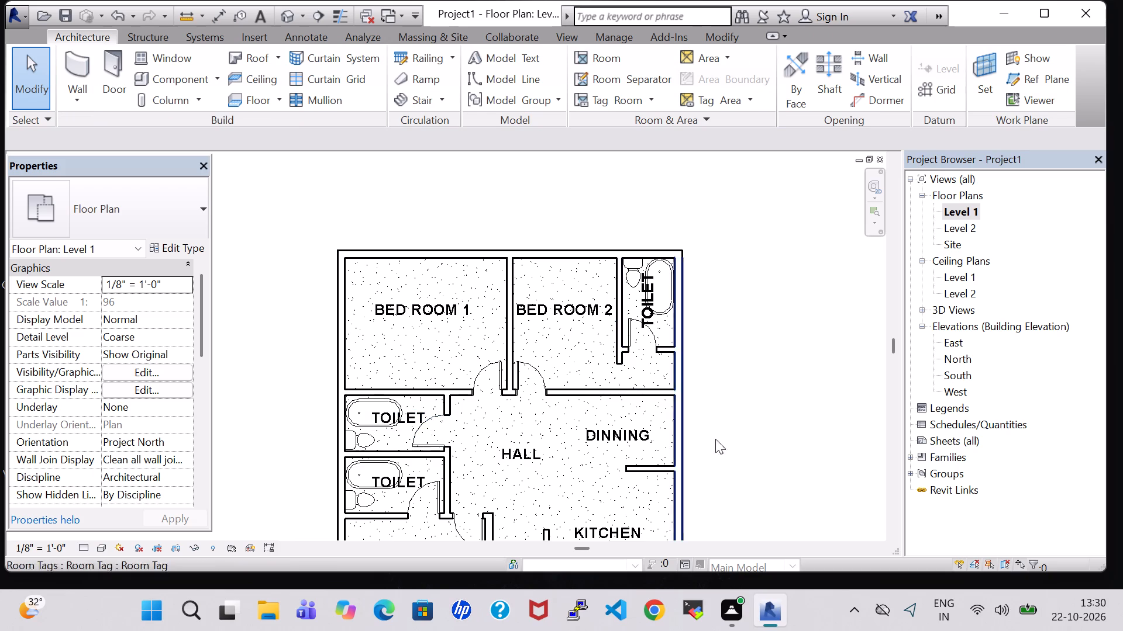
# Start the Window command and load the Casement 3x3 with Trim family from the US Imperial Windows library folder.
pyautogui.scroll(-1, 747, 438)
pyautogui.moveTo(747, 438); pyautogui.dragTo(747, 385, button='middle')
pyautogui.moveTo(747, 385); pyautogui.dragTo(737, 323, button='middle')
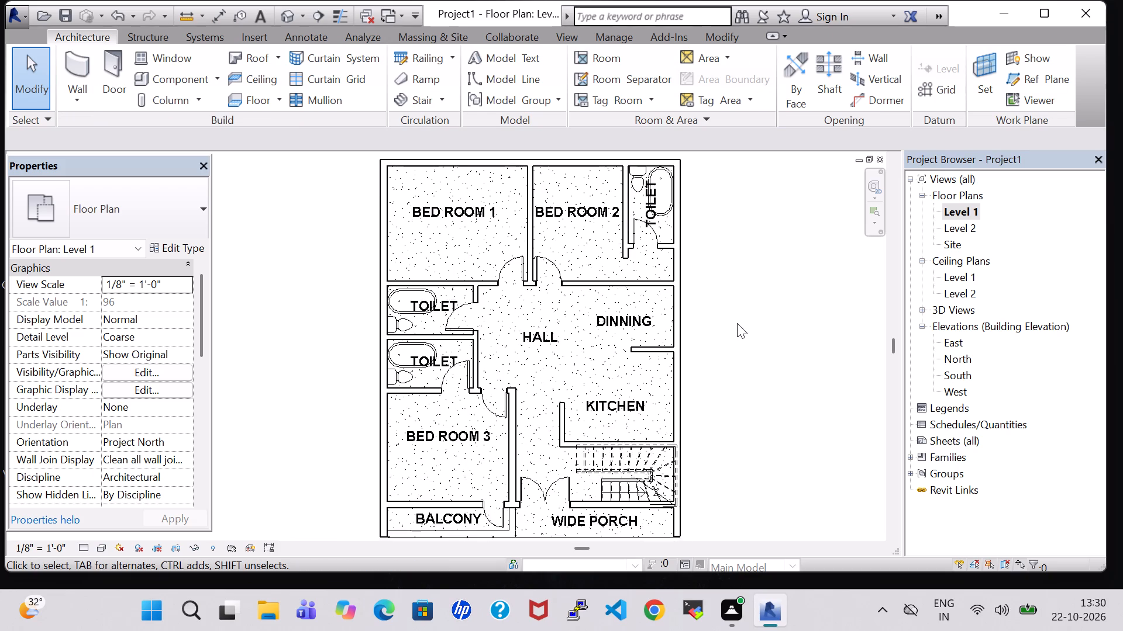
pyautogui.scroll(-1, 737, 323)
pyautogui.click(150, 61)
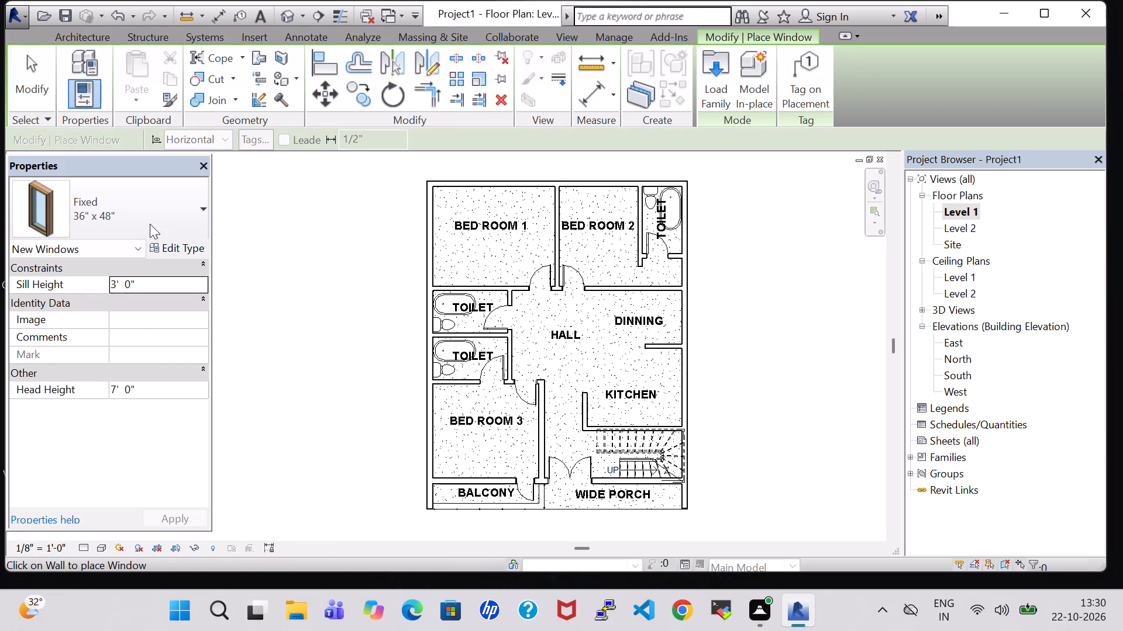
pyautogui.click(157, 209)
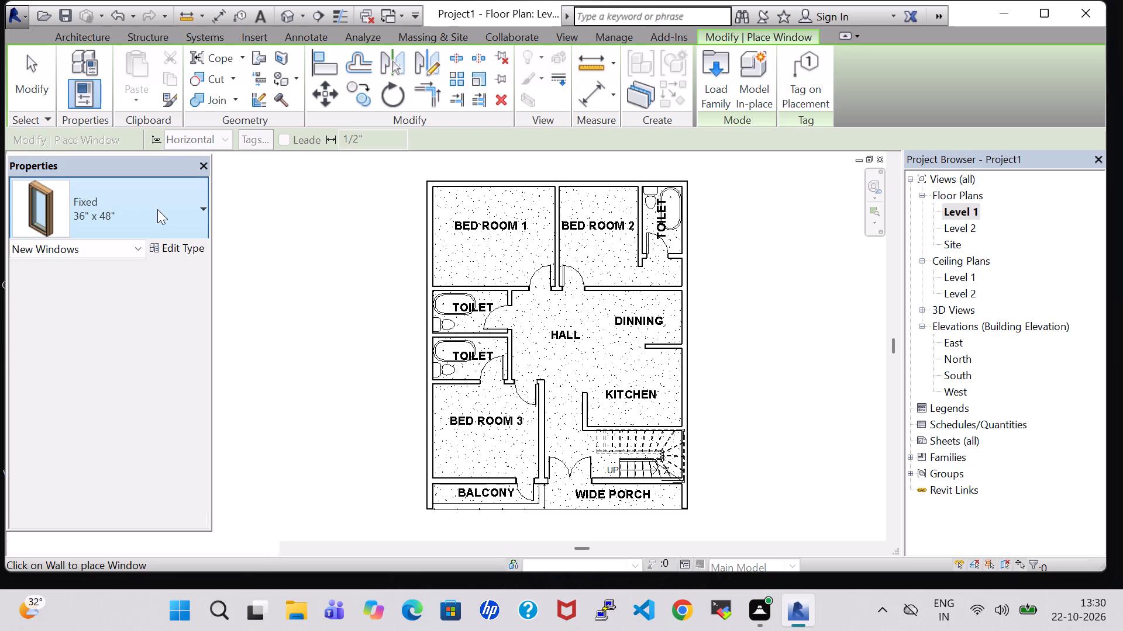
pyautogui.scroll(9, 191, 332)
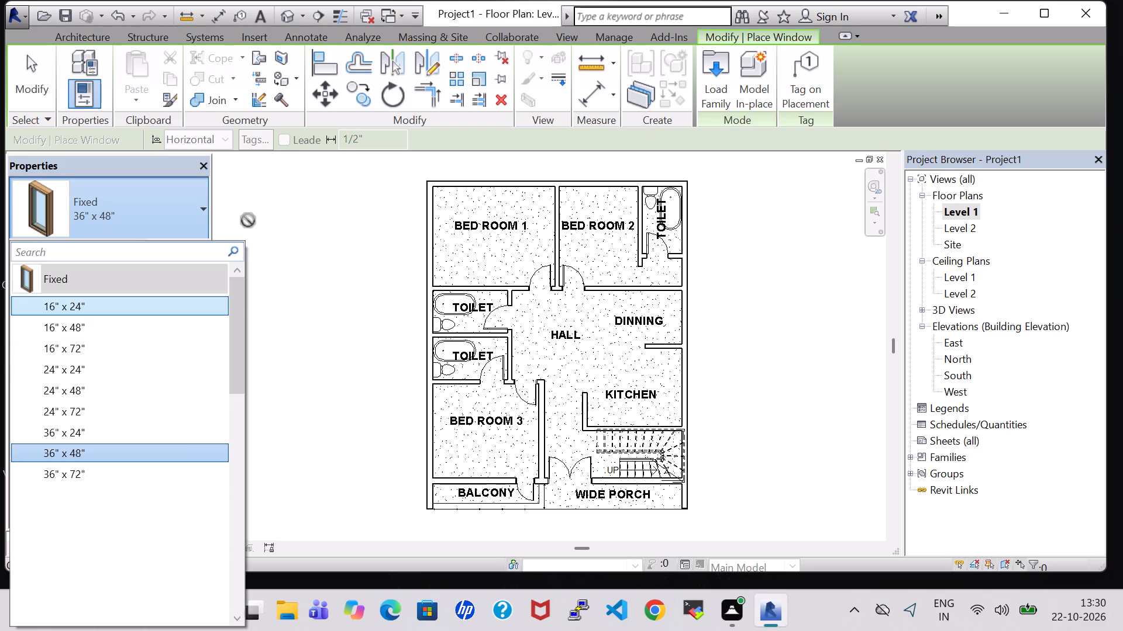
pyautogui.press('Escape')
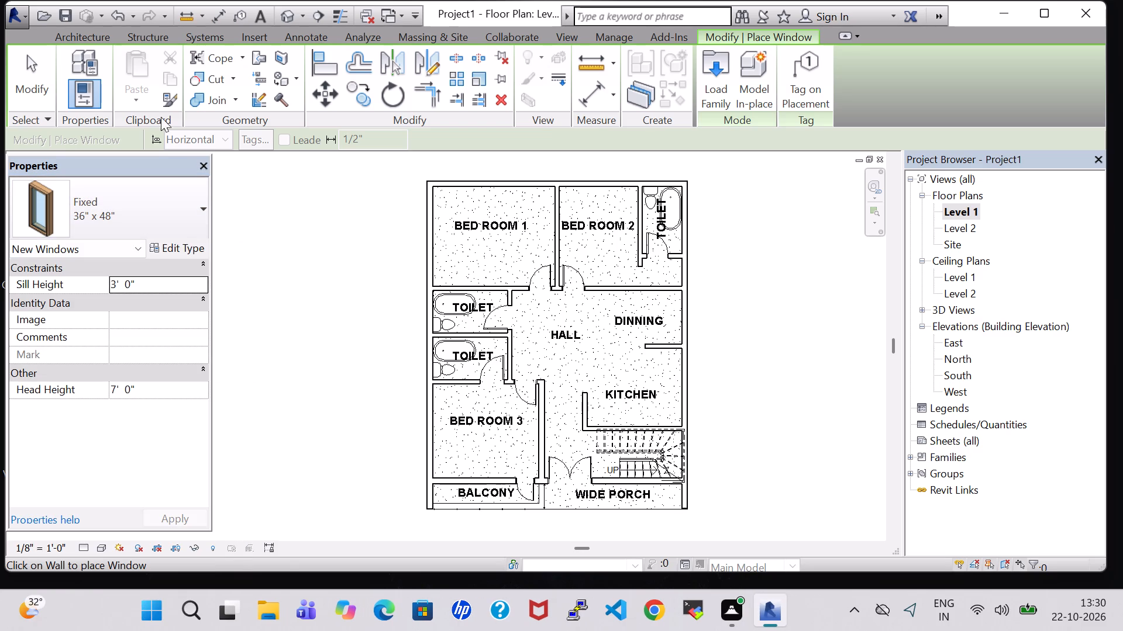
pyautogui.click(725, 78)
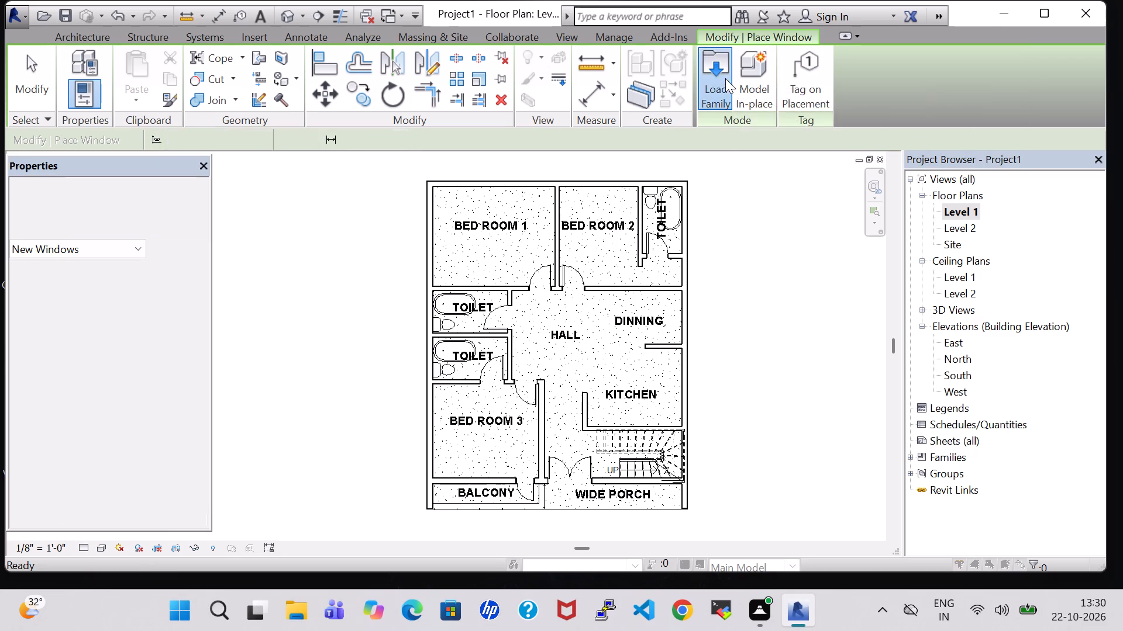
pyautogui.scroll(-5, 621, 269)
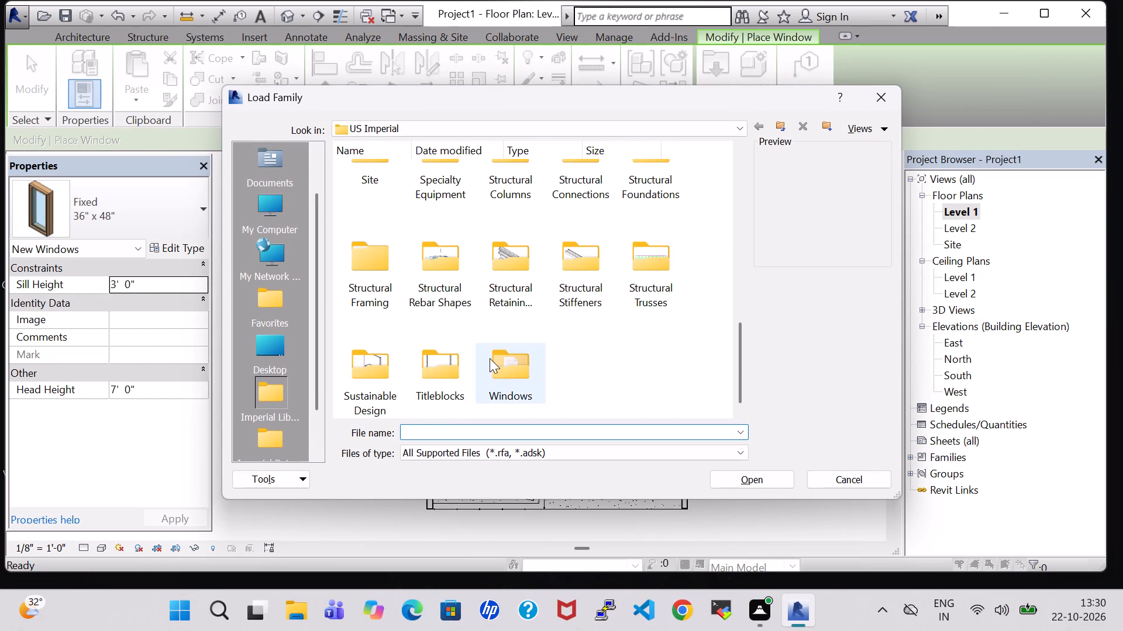
pyautogui.doubleClick(490, 358)
pyautogui.click(519, 188)
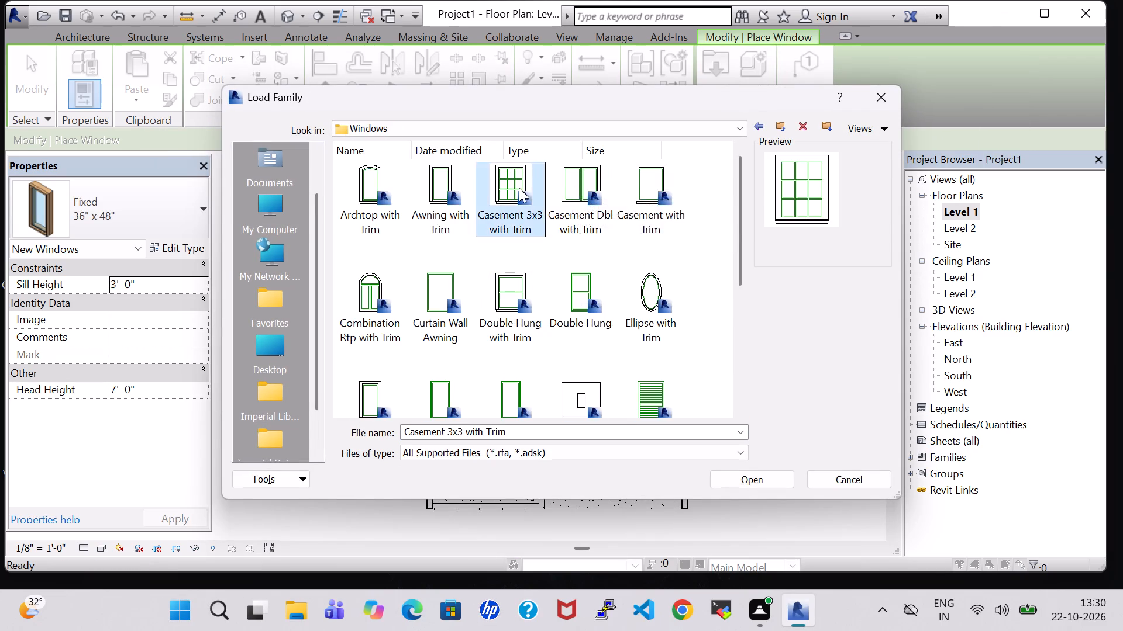
pyautogui.scroll(-2, 654, 249)
pyautogui.click(740, 480)
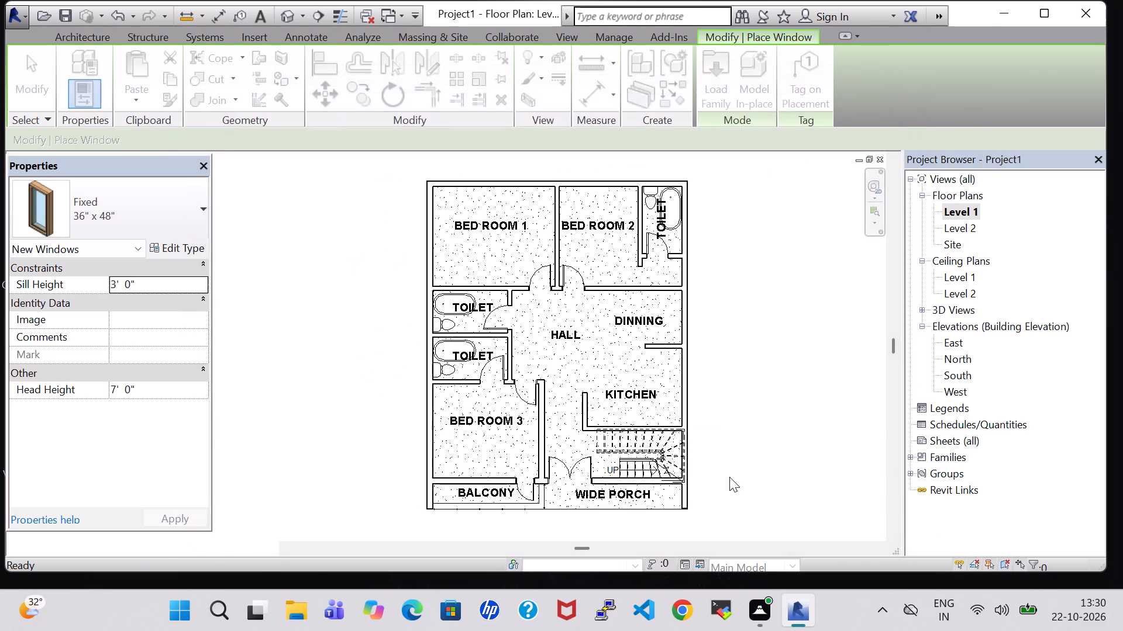
# Place 36" x 48" casement windows in Bed Room 3's balcony wall, about 5'-1" from the west wall, and west wall, about 5'-10" from the toilet wall.
pyautogui.scroll(2, 478, 441)
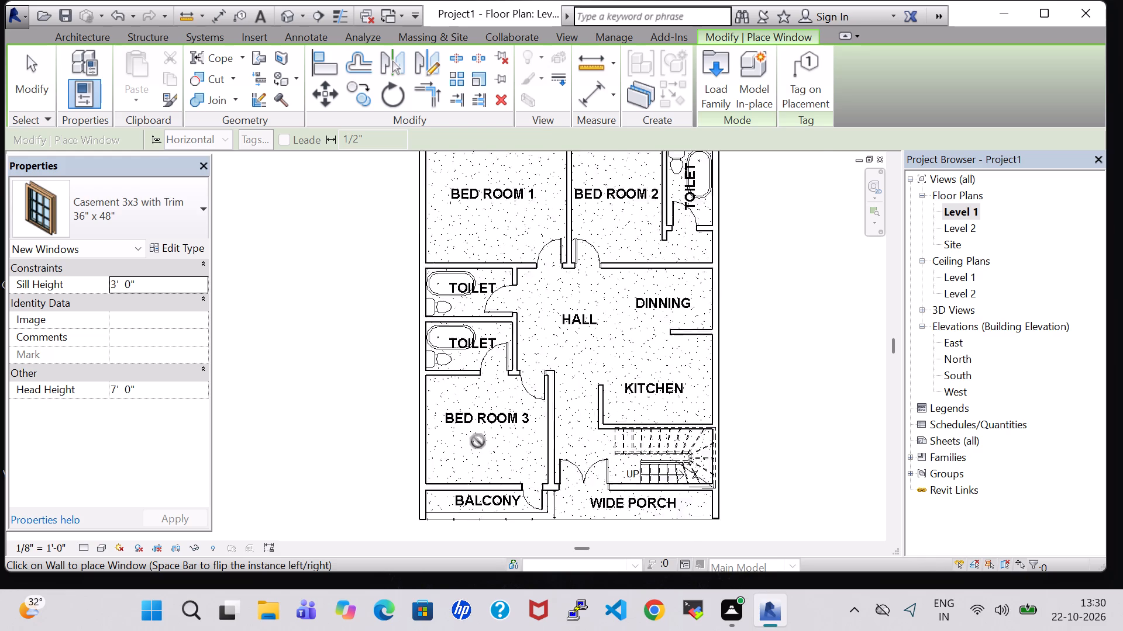
pyautogui.scroll(2, 478, 441)
pyautogui.moveTo(469, 502); pyautogui.dragTo(464, 450, button='middle')
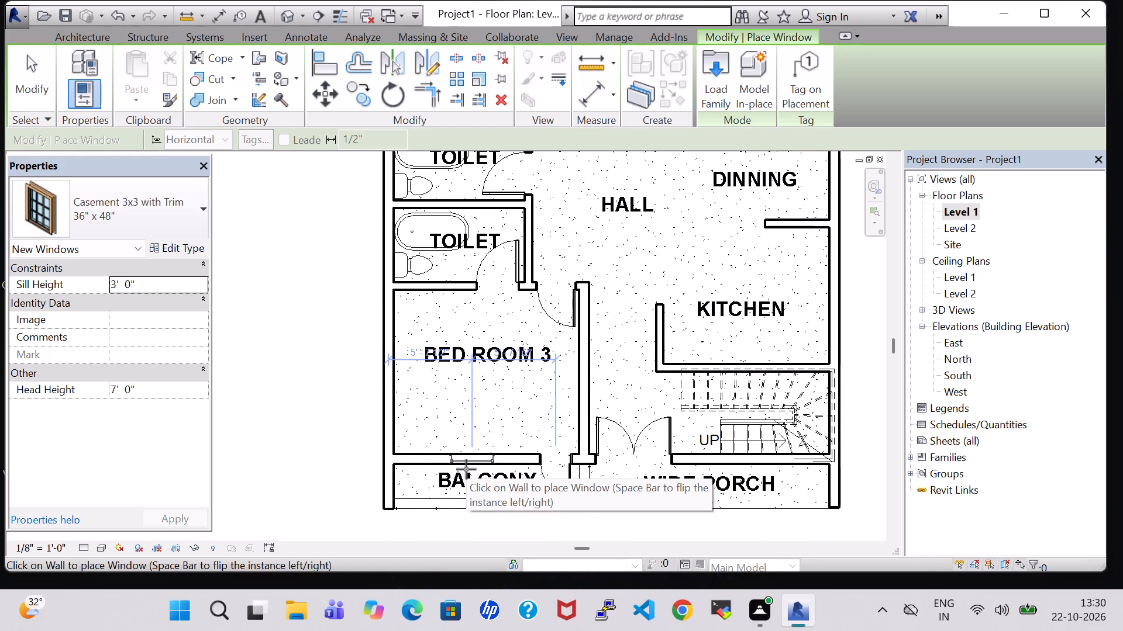
pyautogui.click(464, 469)
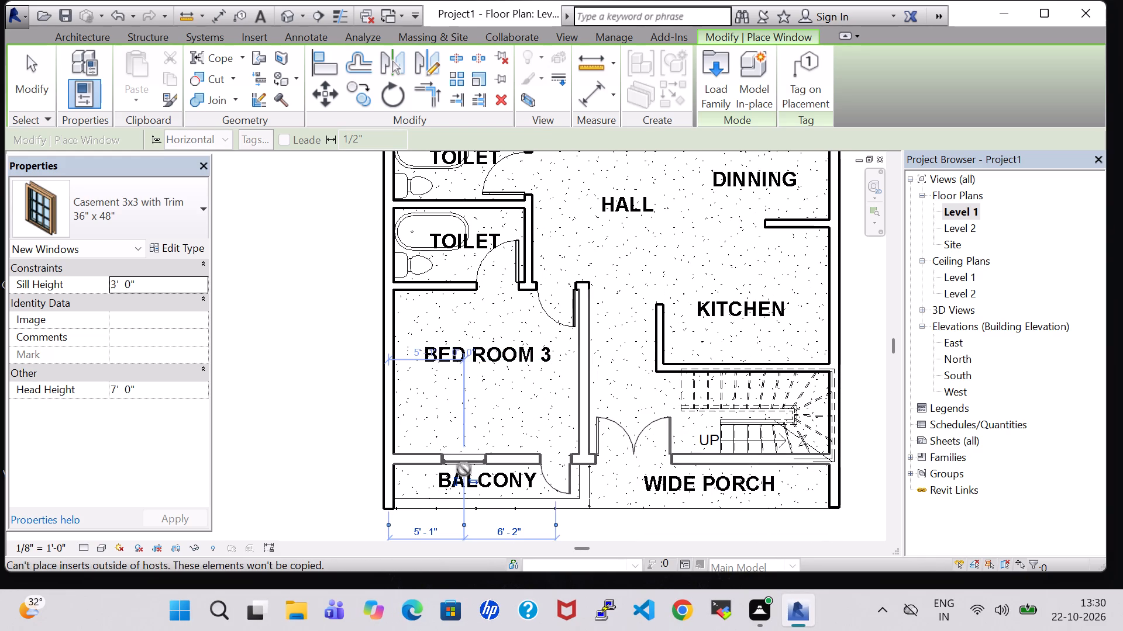
pyautogui.click(377, 377)
# Place casement windows in Bed Room 1's west wall, about 4'-9" from the north wall, and north wall, about 6'-8" from the west wall.
pyautogui.moveTo(344, 315); pyautogui.dragTo(356, 514, button='middle')
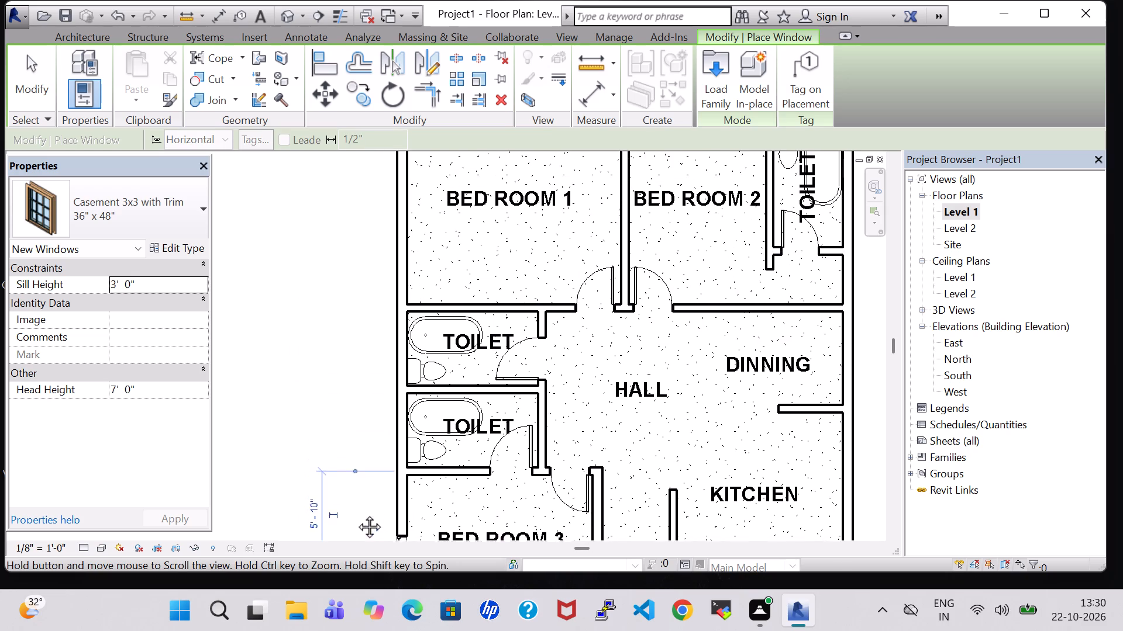
pyautogui.moveTo(356, 514); pyautogui.dragTo(354, 516, button='middle')
pyautogui.click(390, 211)
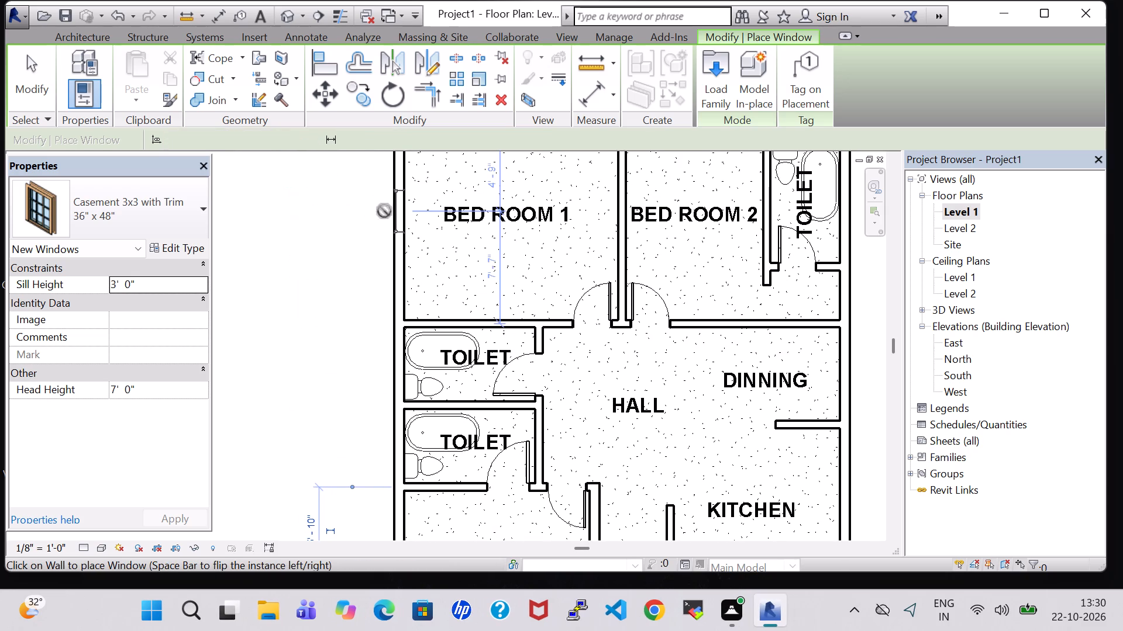
pyautogui.middleClick(315, 436)
pyautogui.moveTo(332, 301); pyautogui.dragTo(315, 527, button='middle')
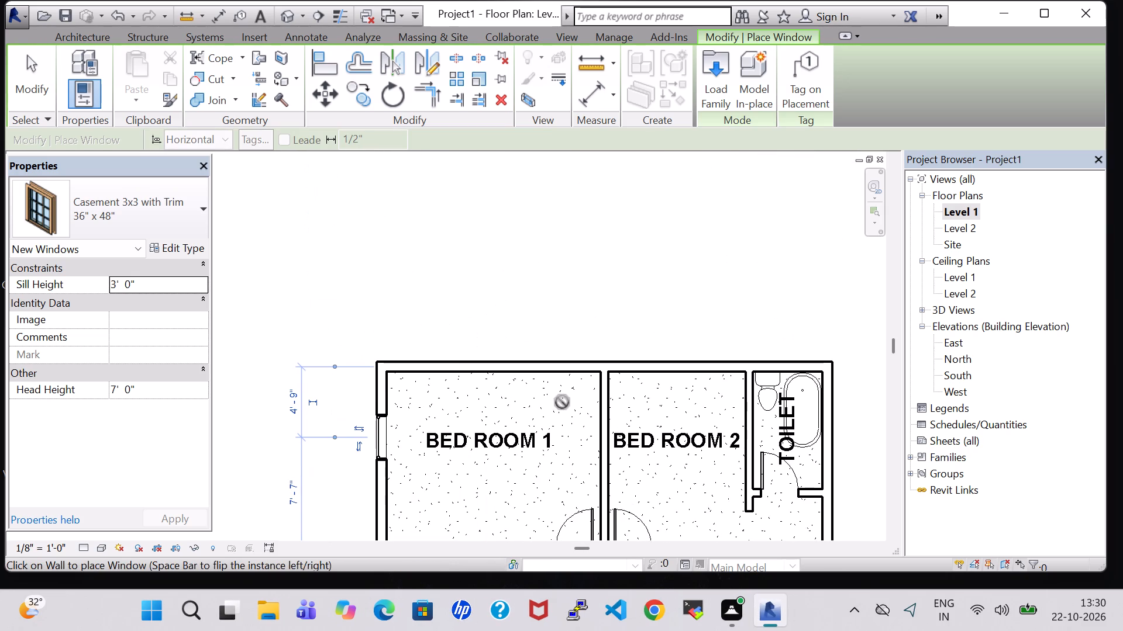
pyautogui.click(481, 359)
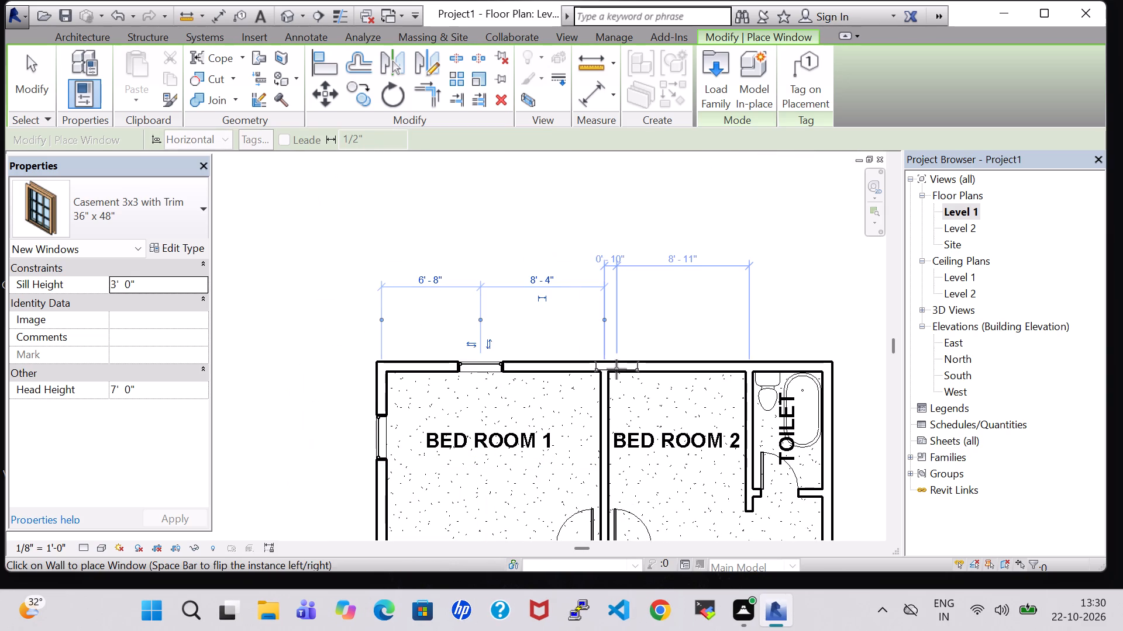
# Place a 36" x 48" casement window centred in Bed Room 2's north wall, about 4'-10 1/2" from each side wall.
pyautogui.click(674, 362)
# Finish placing windows and nudge the assembled stair slightly west, clear of the east exterior wall.
pyautogui.moveTo(704, 438); pyautogui.dragTo(595, 370, button='middle')
pyautogui.scroll(-1, 704, 438)
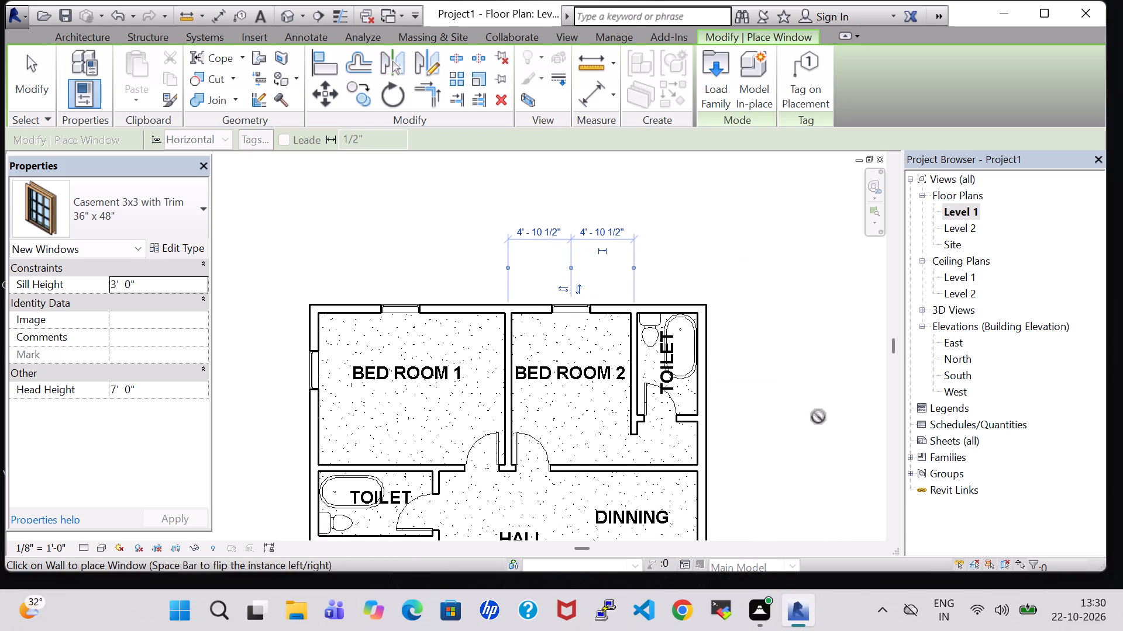
pyautogui.moveTo(818, 417); pyautogui.dragTo(792, 304, button='middle')
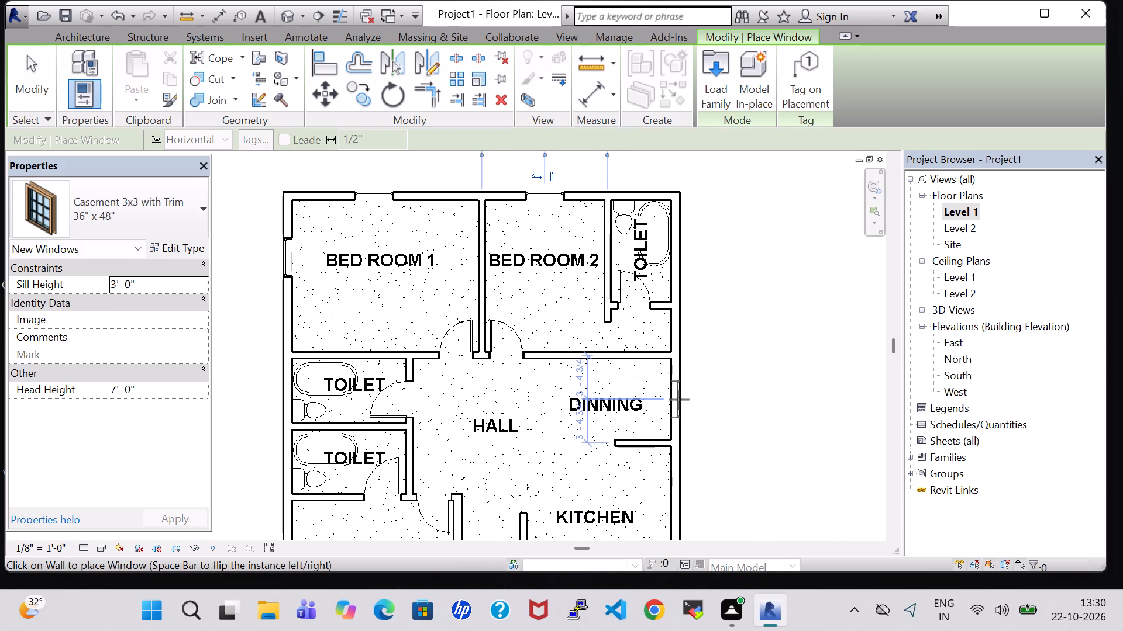
pyautogui.moveTo(737, 428); pyautogui.dragTo(721, 324, button='middle')
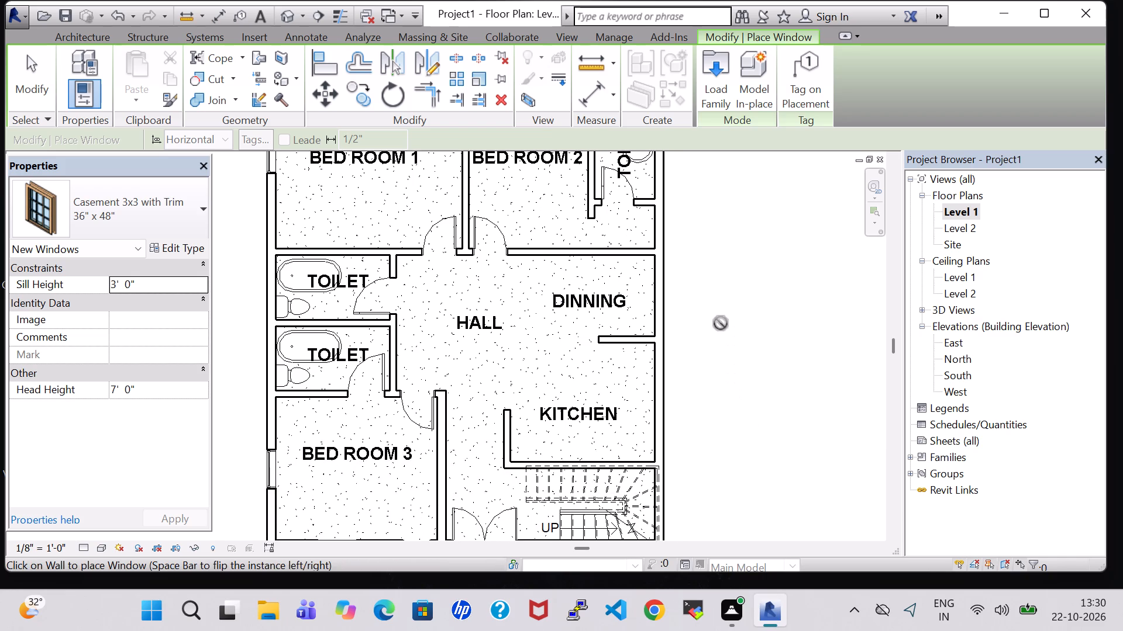
pyautogui.moveTo(742, 407); pyautogui.dragTo(723, 364, button='middle')
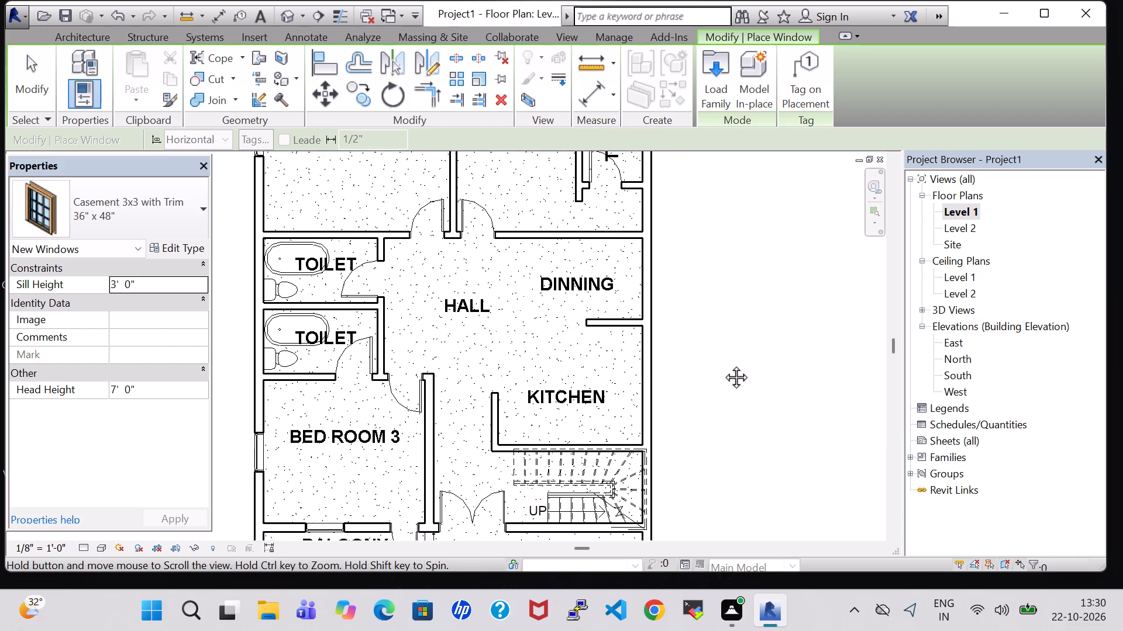
pyautogui.moveTo(723, 364); pyautogui.dragTo(722, 324, button='middle')
pyautogui.middleClick(722, 323)
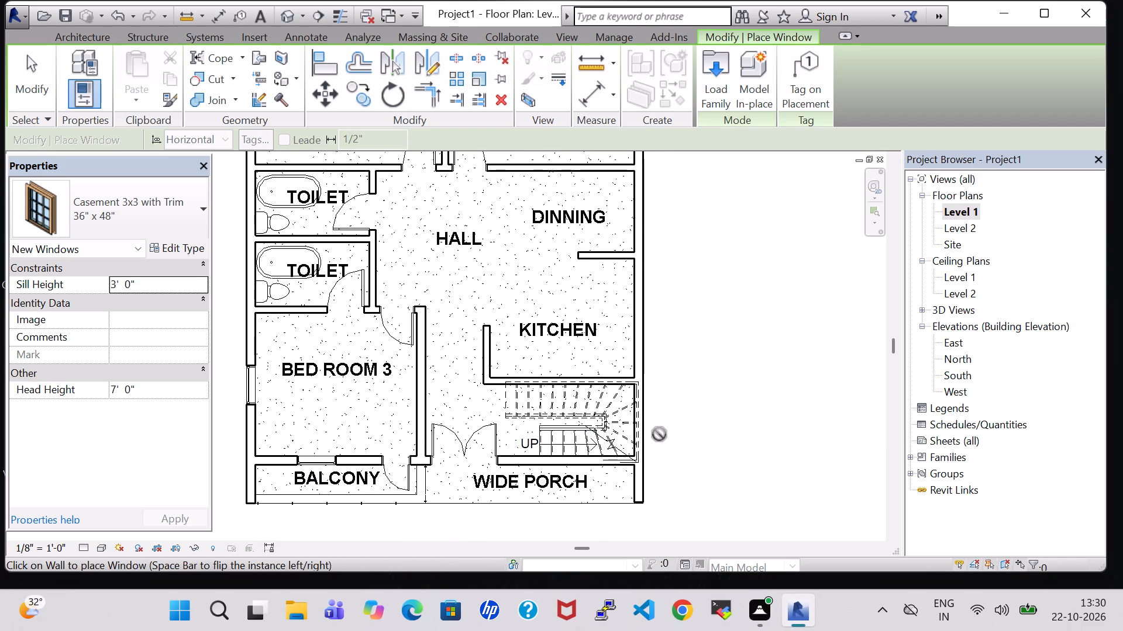
pyautogui.press('Escape')
pyautogui.press('Escape')
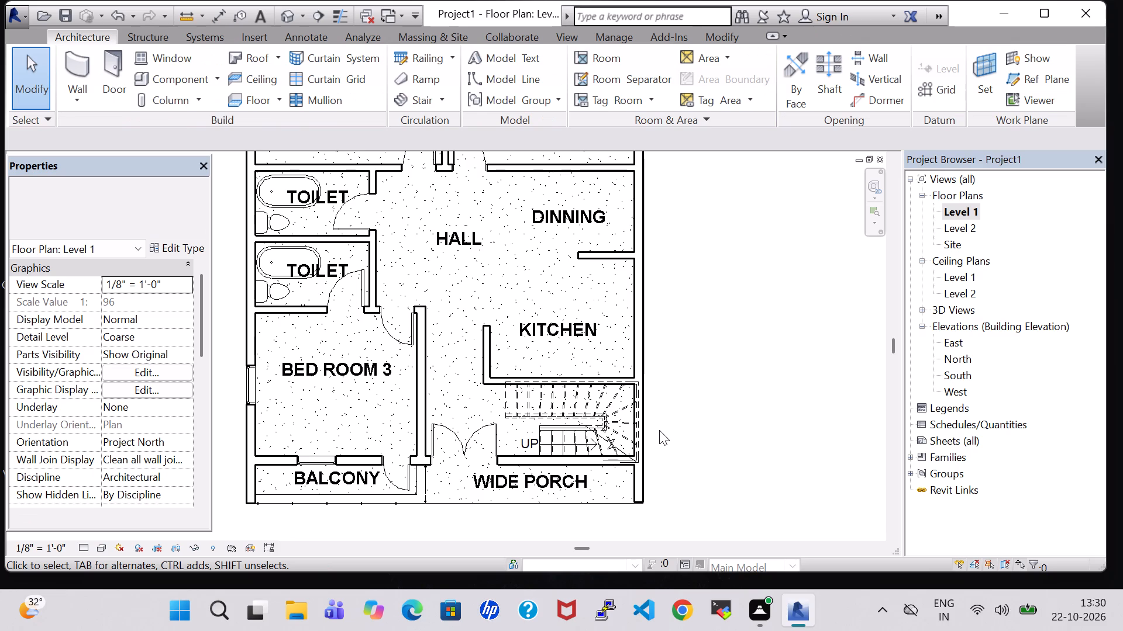
pyautogui.click(639, 431)
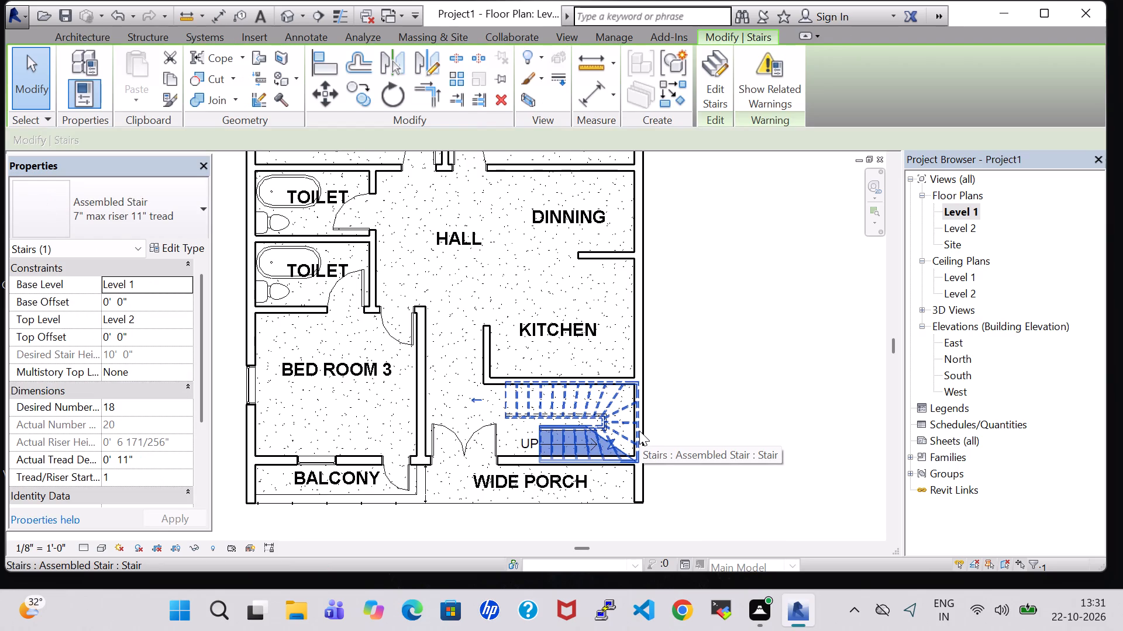
pyautogui.press('Left')
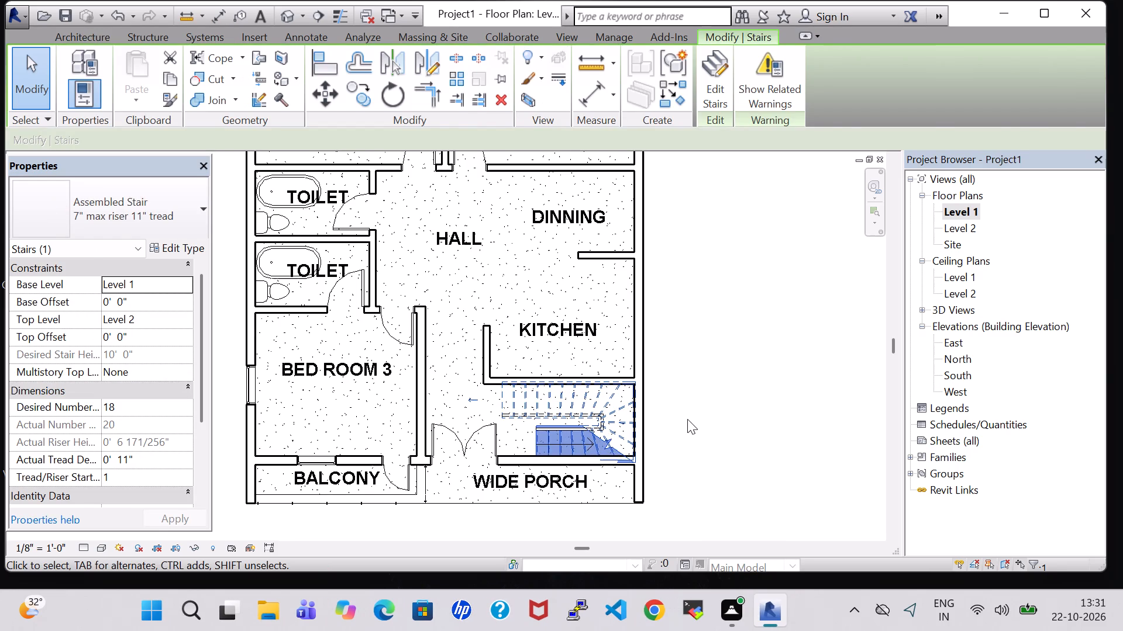
pyautogui.click(687, 419)
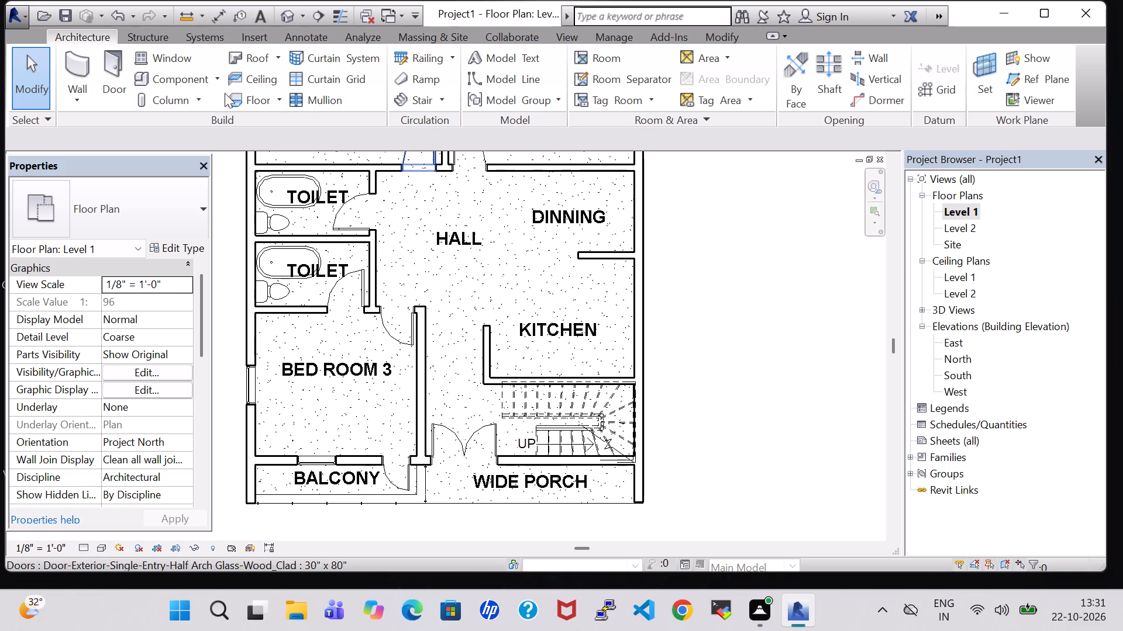
# Examine the stair's position against the east wall and the house interior in the 3D view.
pyautogui.click(285, 6)
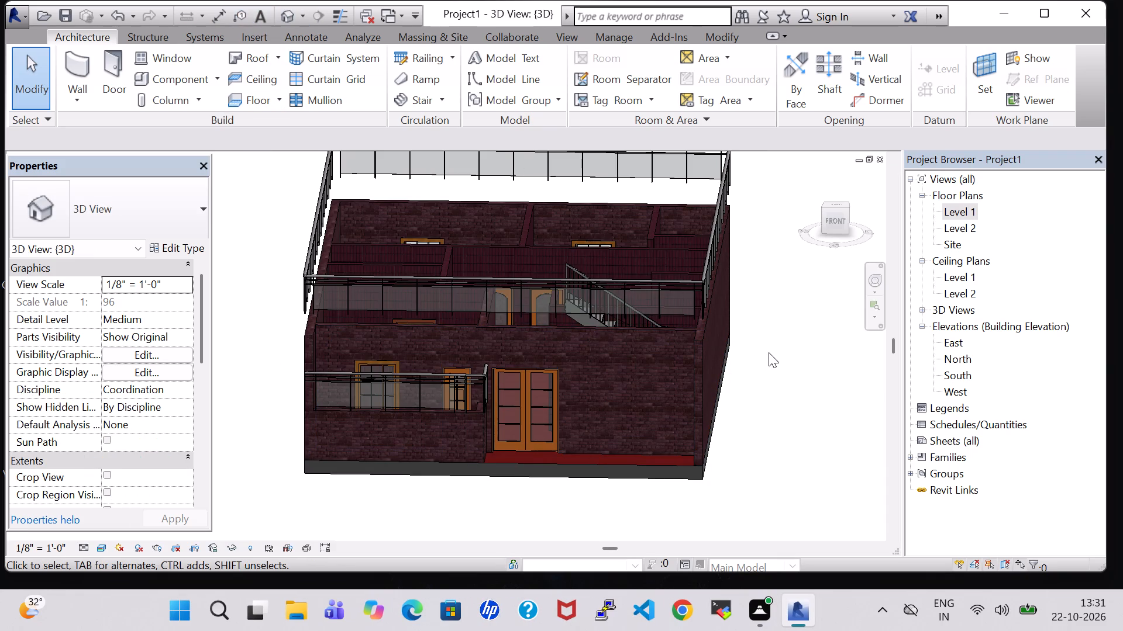
pyautogui.keyDown('shift'); pyautogui.moveTo(769, 352); pyautogui.dragTo(770, 473, button='middle'); pyautogui.keyUp('shift')
pyautogui.moveTo(767, 466); pyautogui.dragTo(700, 290, button='middle')
pyautogui.keyDown('shift'); pyautogui.moveTo(701, 277); pyautogui.dragTo(719, 465, button='middle'); pyautogui.keyUp('shift')
pyautogui.keyDown('shift'); pyautogui.scroll(-1, 704, 408); pyautogui.keyUp('shift')
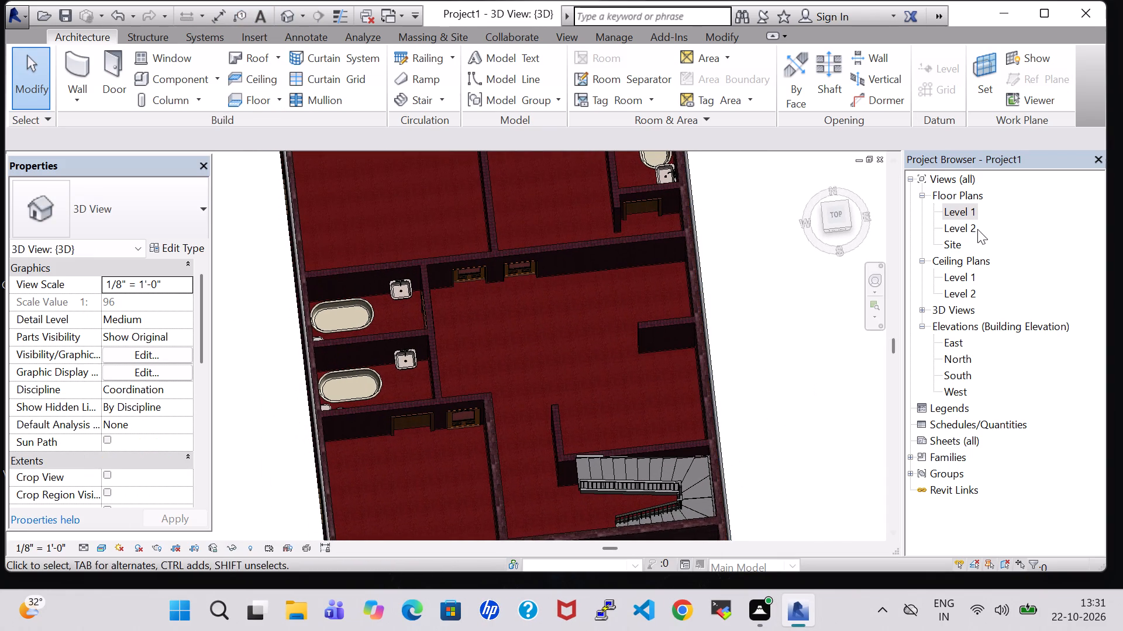
pyautogui.doubleClick(949, 214)
pyautogui.scroll(-2, 517, 340)
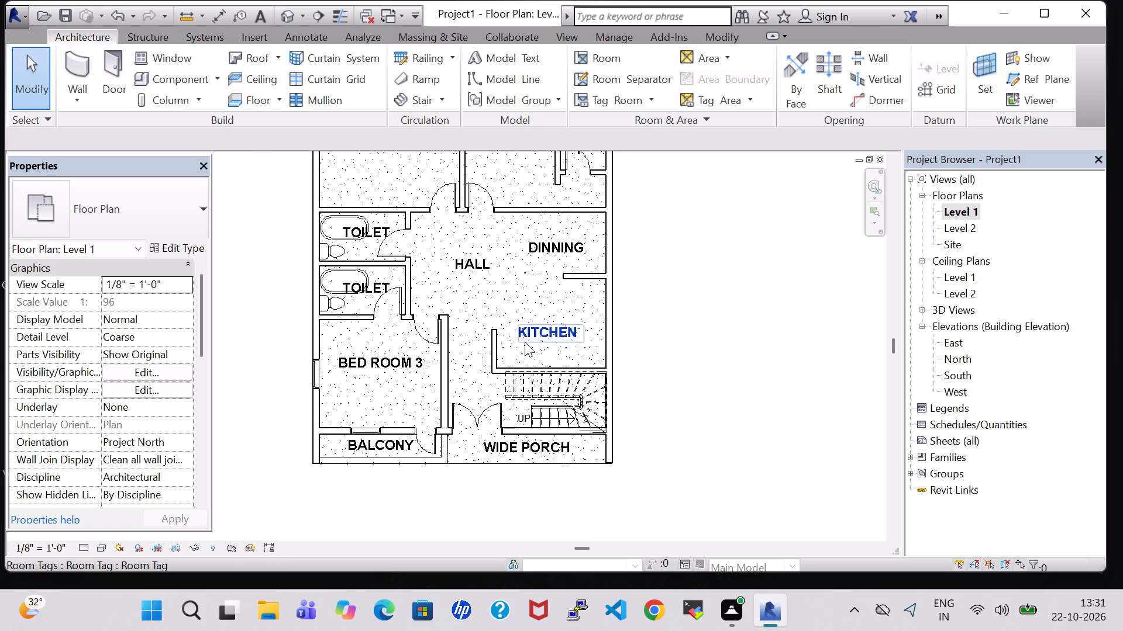
pyautogui.click(286, 20)
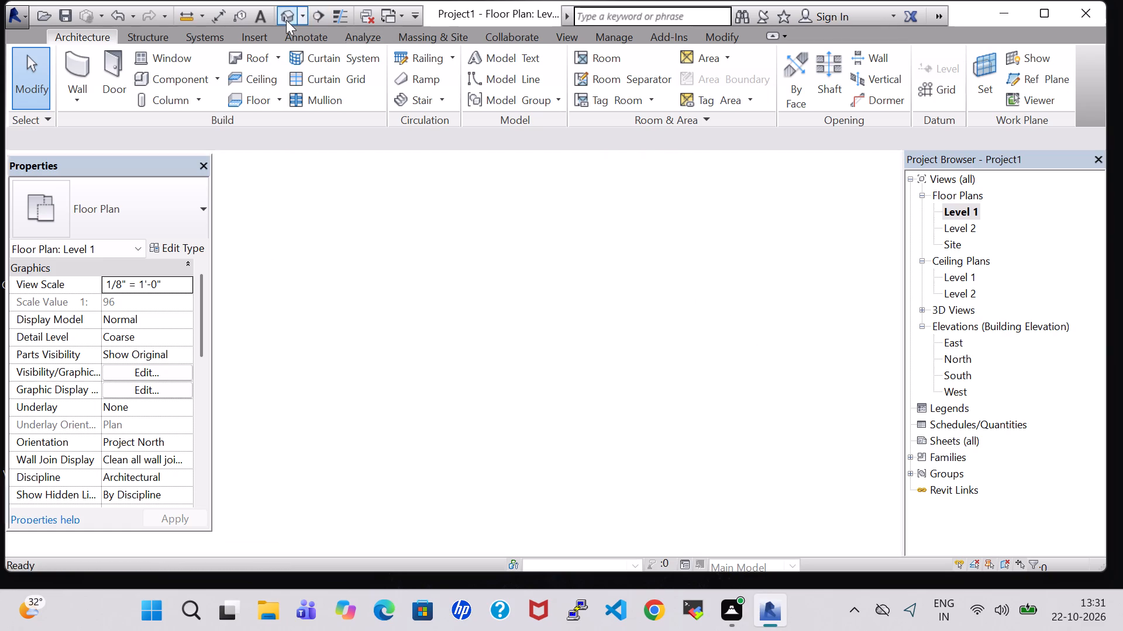
pyautogui.moveTo(762, 402); pyautogui.dragTo(757, 294, button='middle')
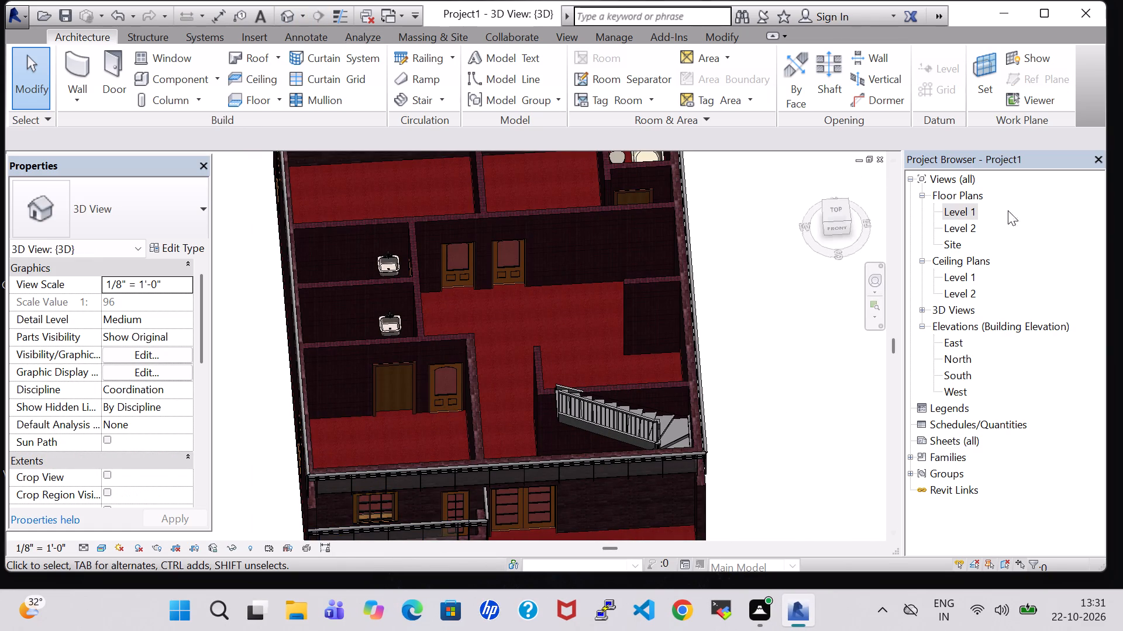
# On the Level 1 floor plan, change Bed Room 3's balcony-wall and west-wall windows to the Casement 3x3 with Trim 36" x 72" type.
pyautogui.doubleClick(954, 212)
pyautogui.scroll(-1, 530, 316)
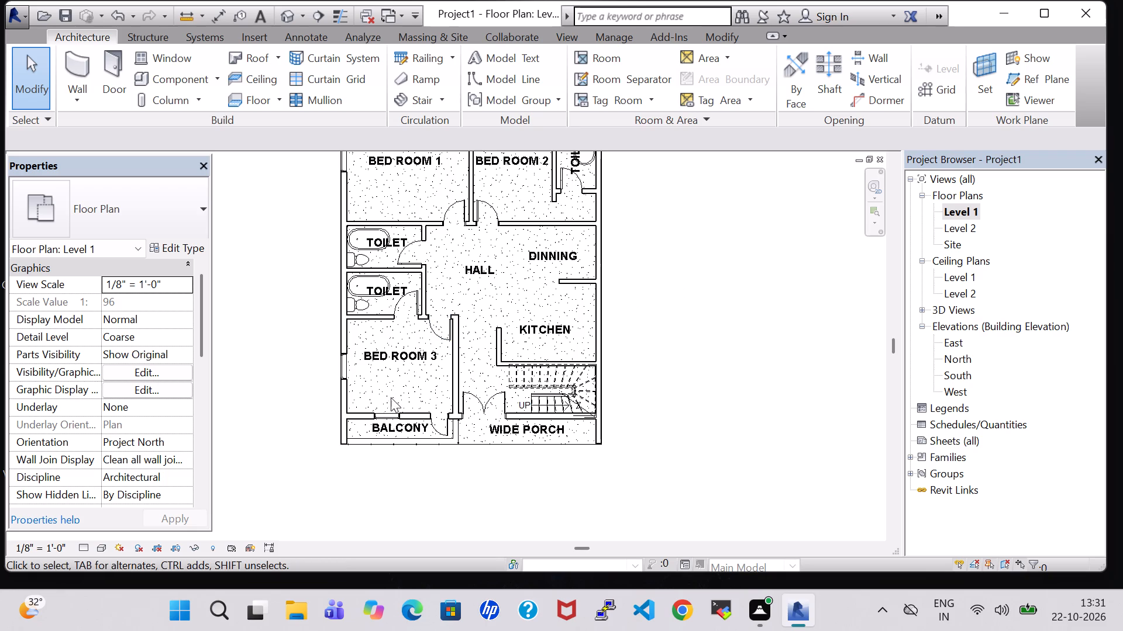
pyautogui.click(390, 414)
pyautogui.click(178, 228)
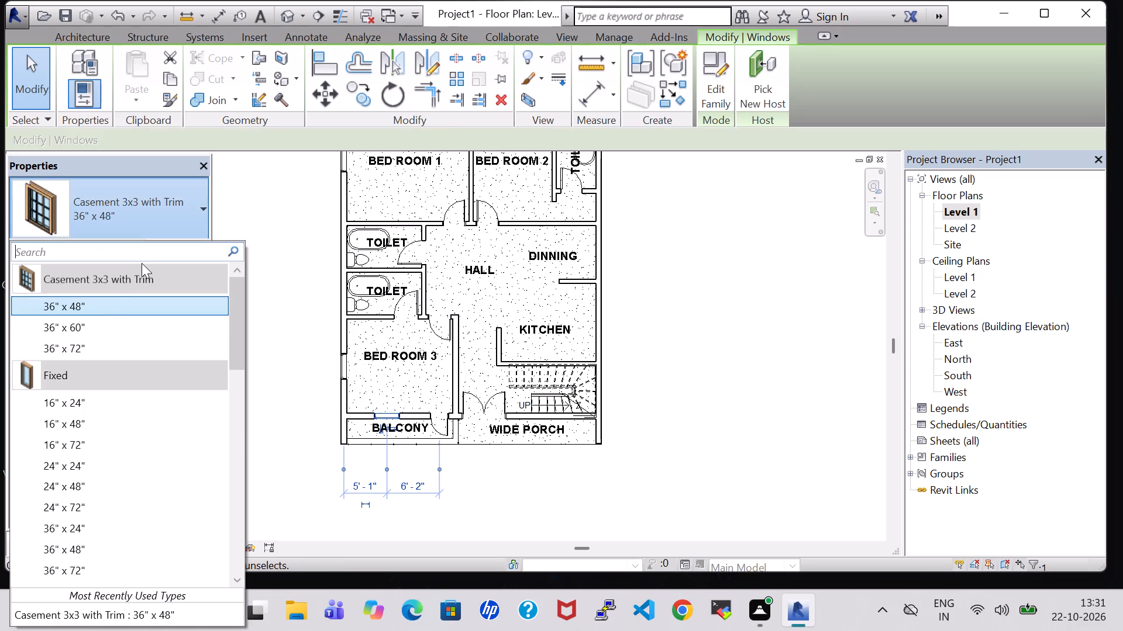
pyautogui.click(78, 346)
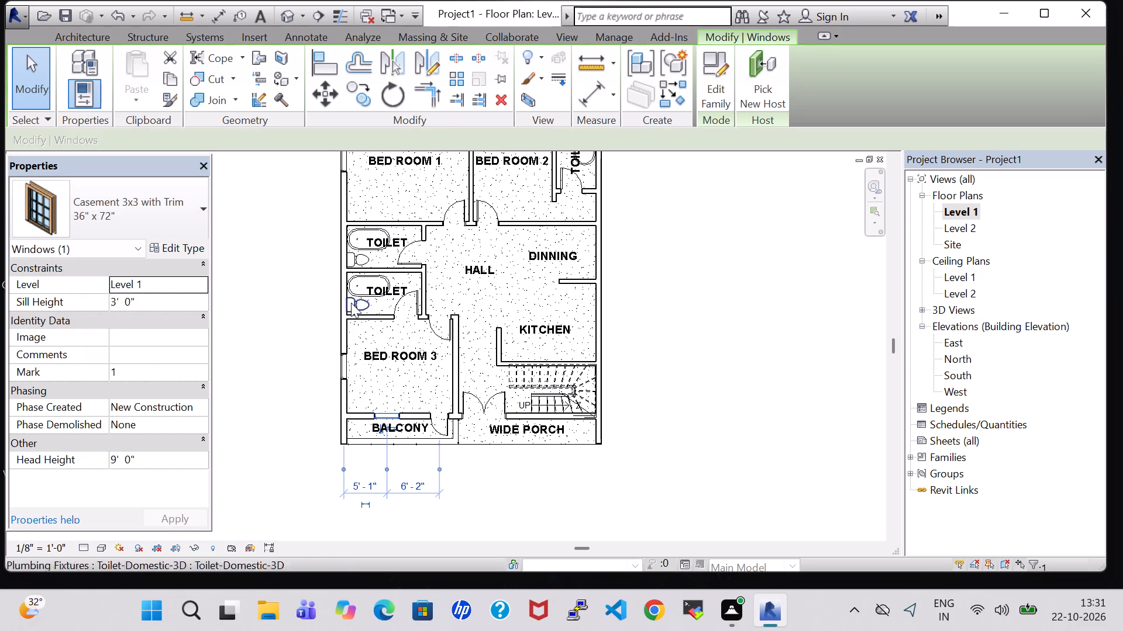
pyautogui.click(343, 358)
pyautogui.click(147, 203)
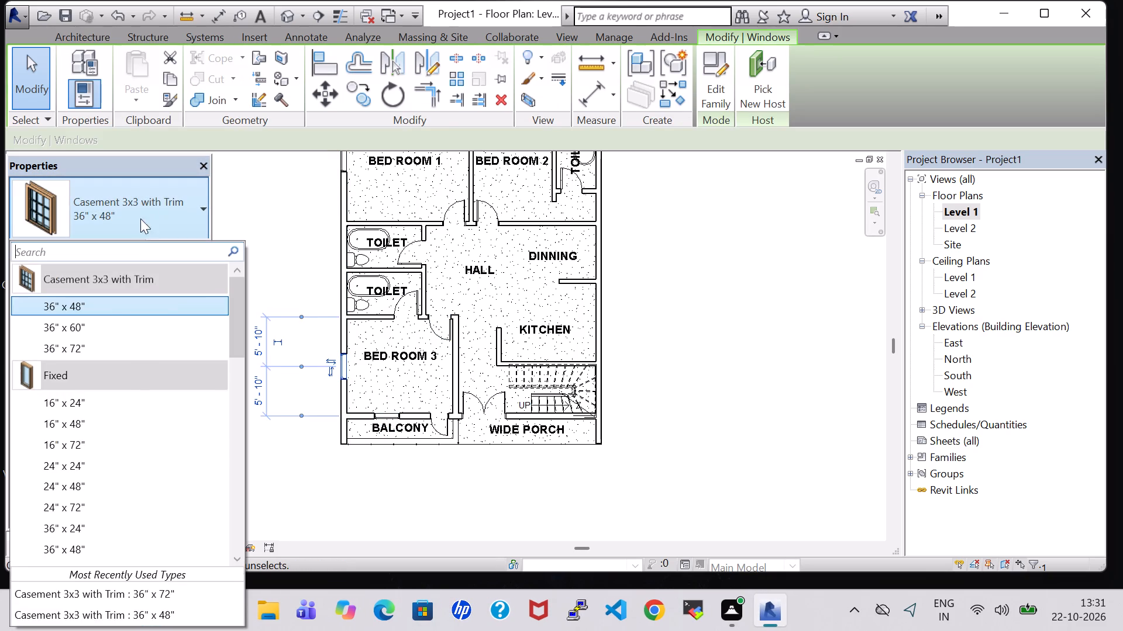
pyautogui.click(98, 347)
# Change Bed Room 1's west and north windows and Bed Room 2's north window to Casement 3x3 with Trim 36" x 72".
pyautogui.moveTo(294, 242); pyautogui.dragTo(343, 311, button='middle')
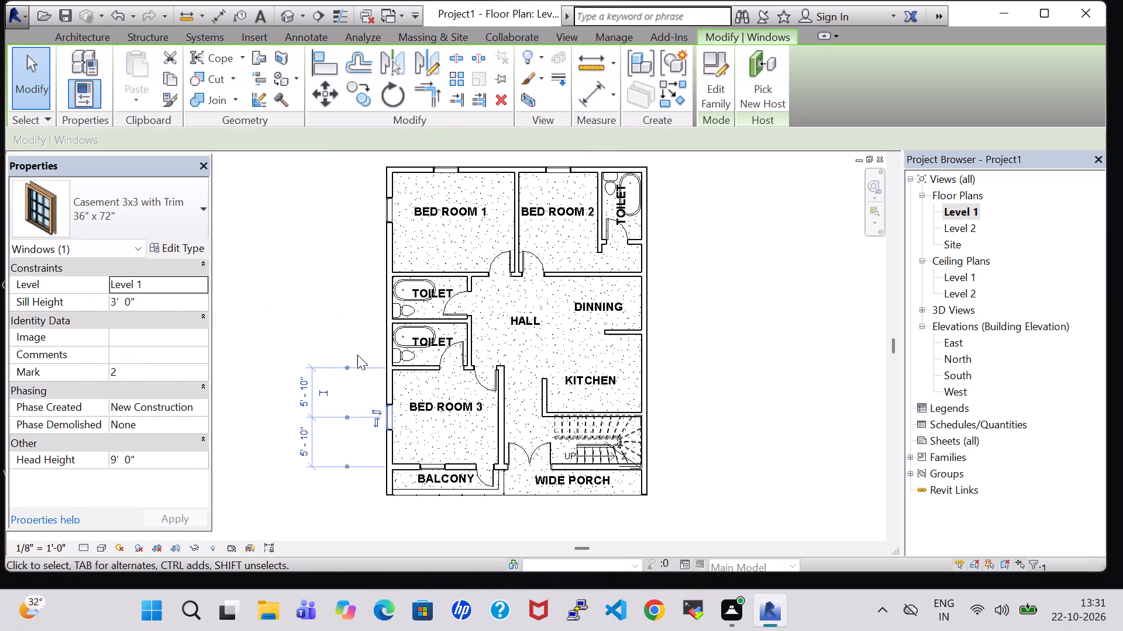
pyautogui.click(391, 226)
pyautogui.click(153, 206)
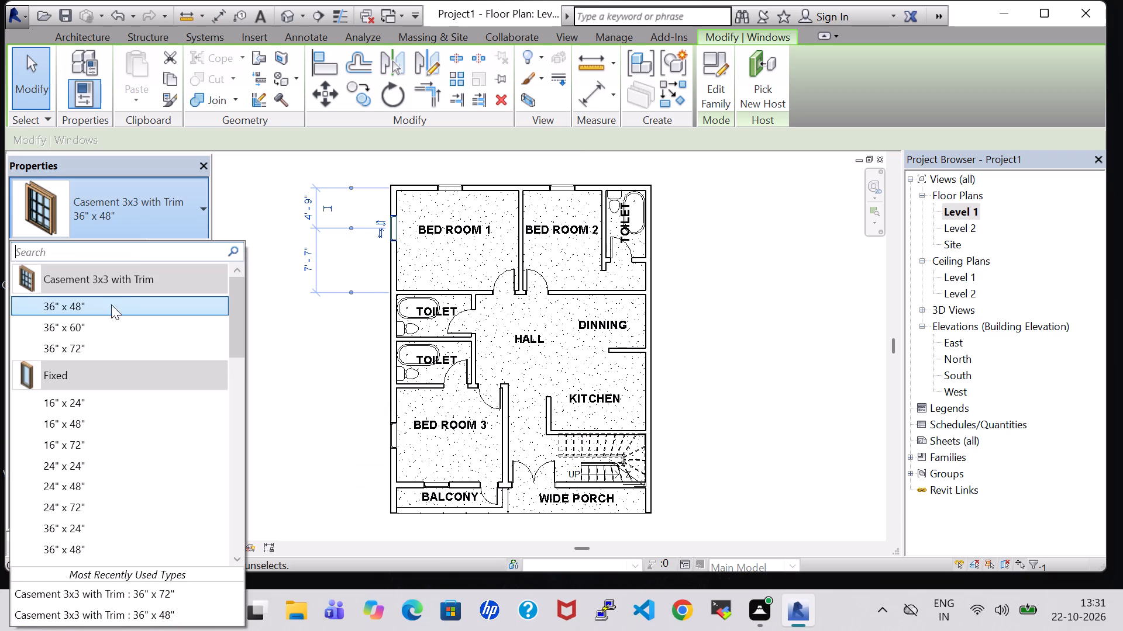
pyautogui.click(87, 348)
pyautogui.click(455, 186)
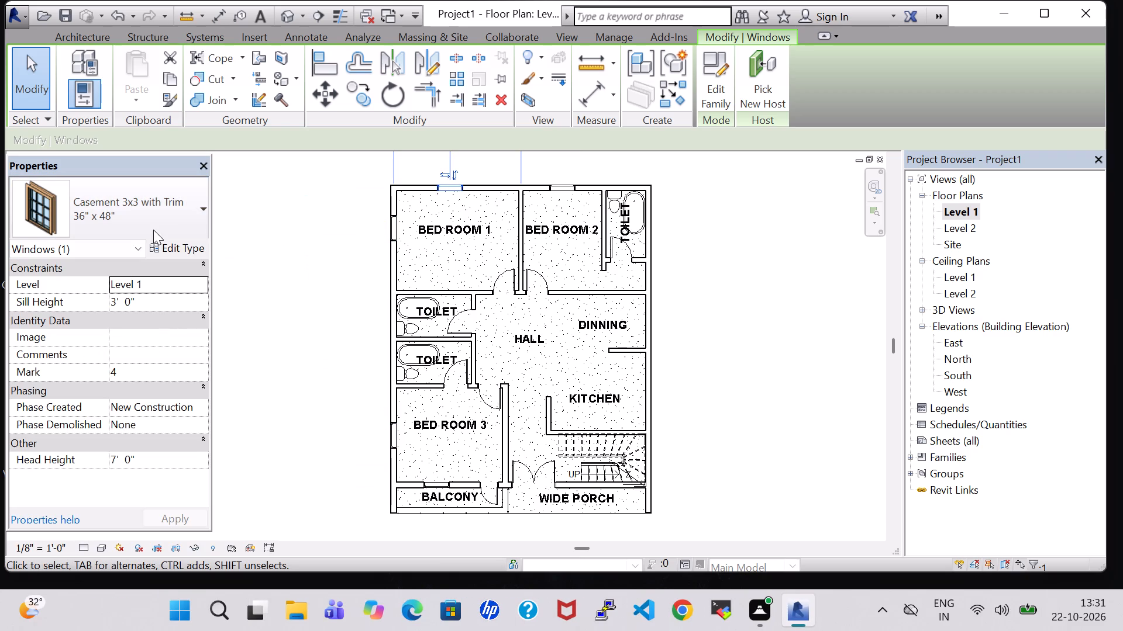
pyautogui.click(155, 226)
pyautogui.click(83, 348)
pyautogui.click(566, 186)
pyautogui.click(172, 199)
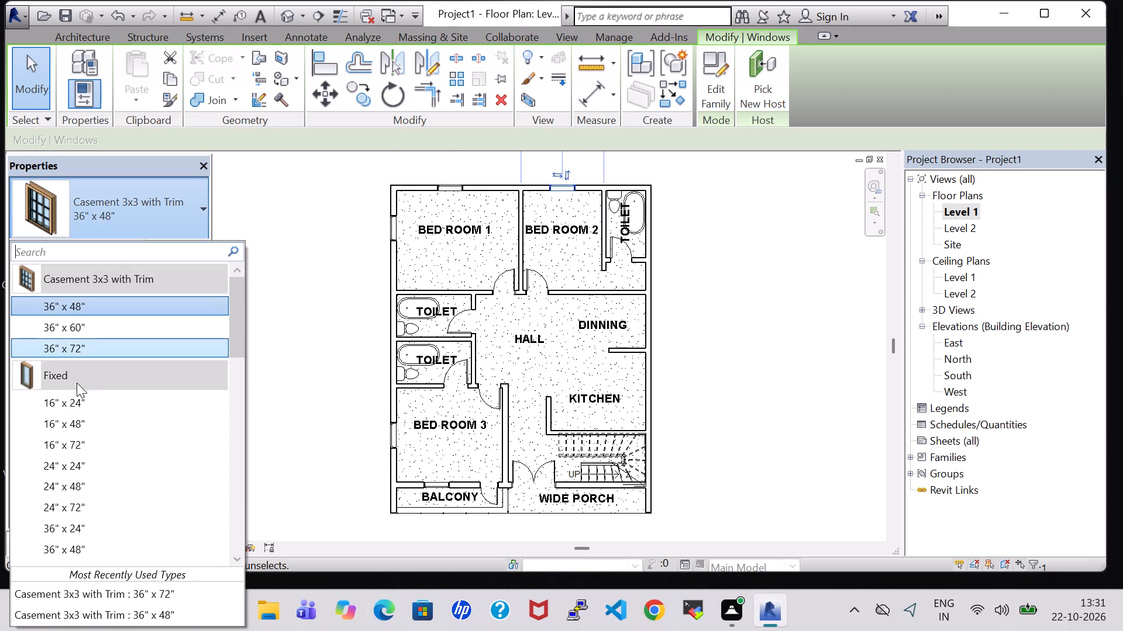
pyautogui.click(77, 354)
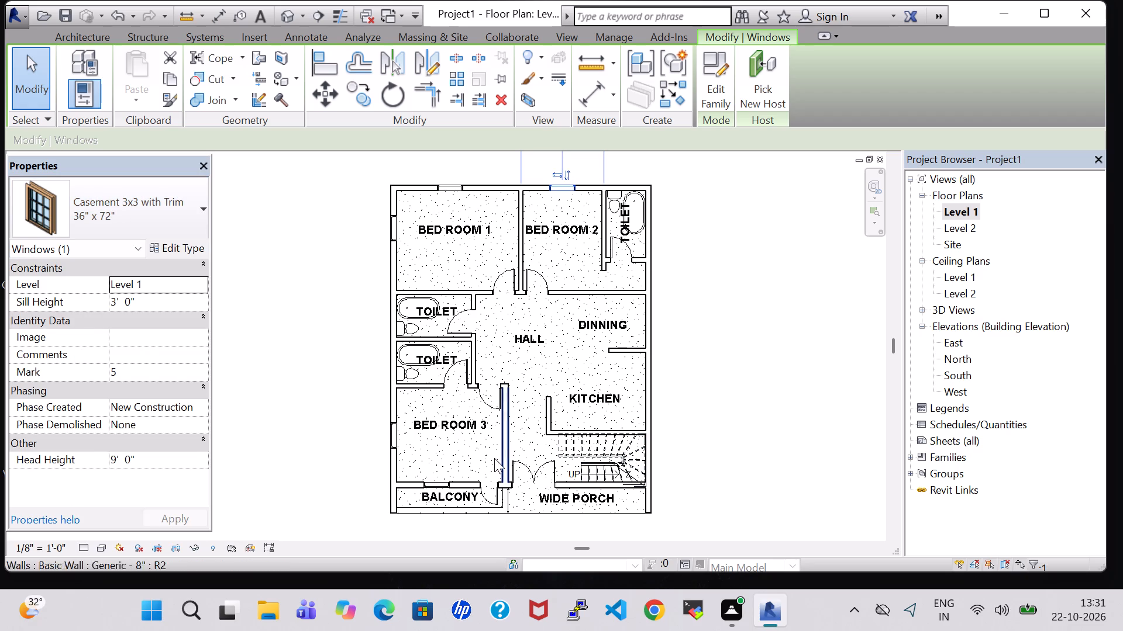
# Edit the 36" x 72" casement type from Bed Room 3's balcony window, setting Width to 4' 0" and Height to 5' 0".
pyautogui.click(432, 479)
pyautogui.click(194, 247)
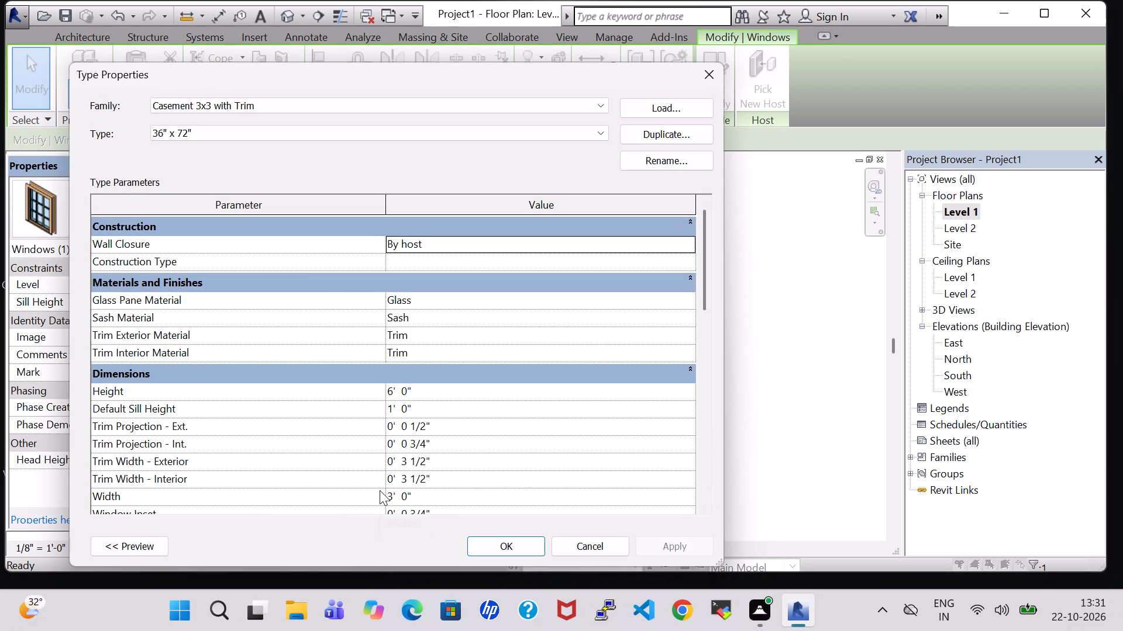
pyautogui.click(395, 496)
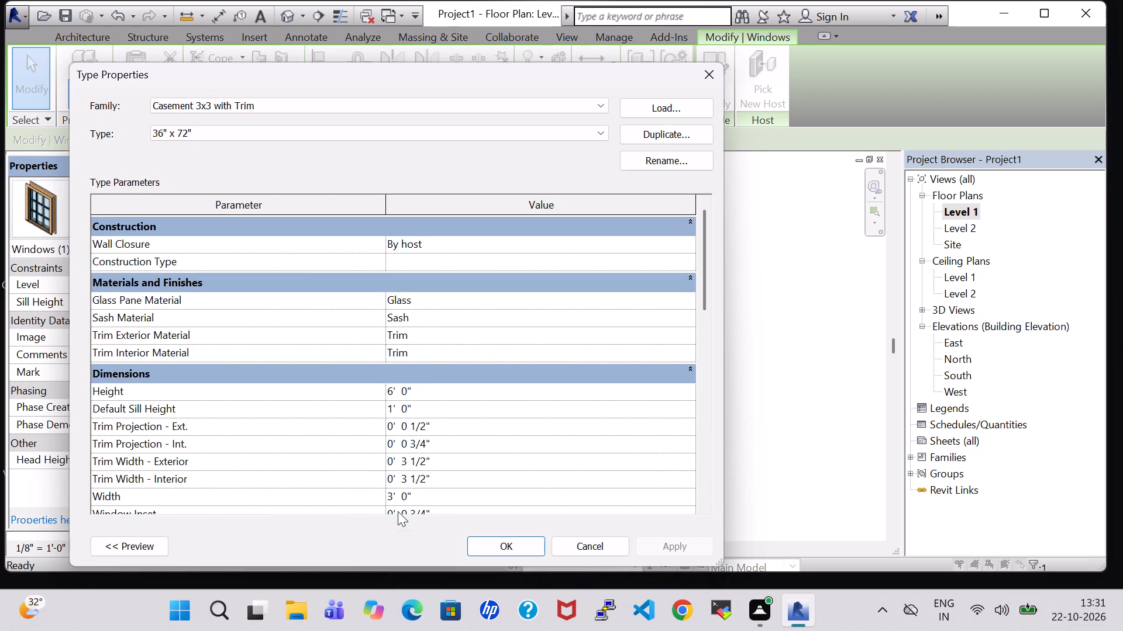
pyautogui.press('BackSpace')
pyautogui.press('4')
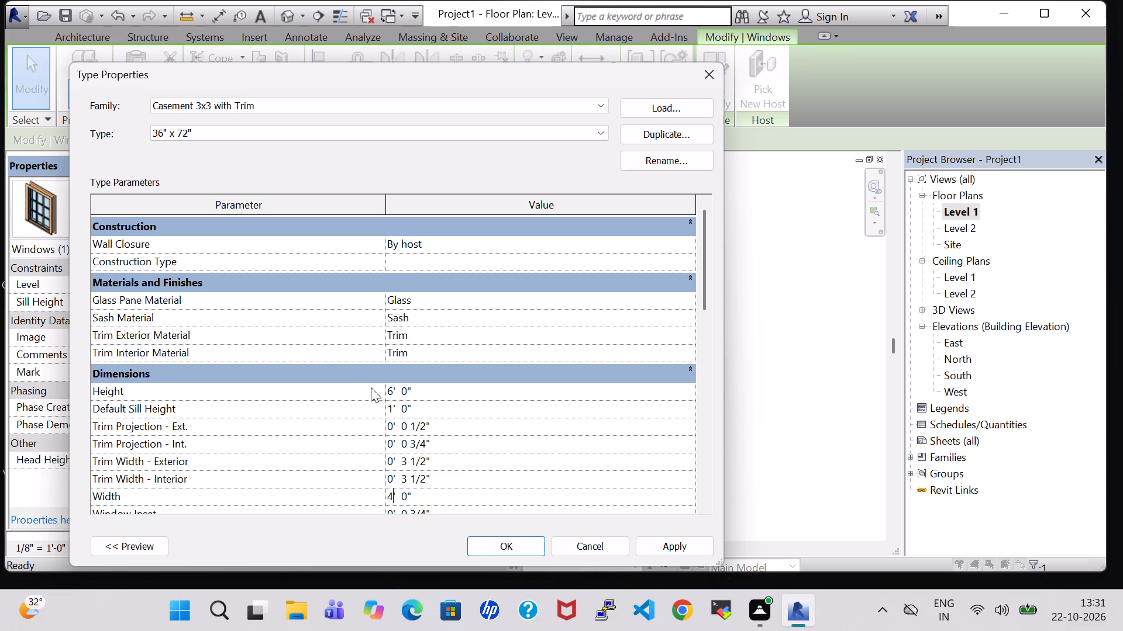
pyautogui.click(393, 389)
pyautogui.press('BackSpace')
pyautogui.press('5')
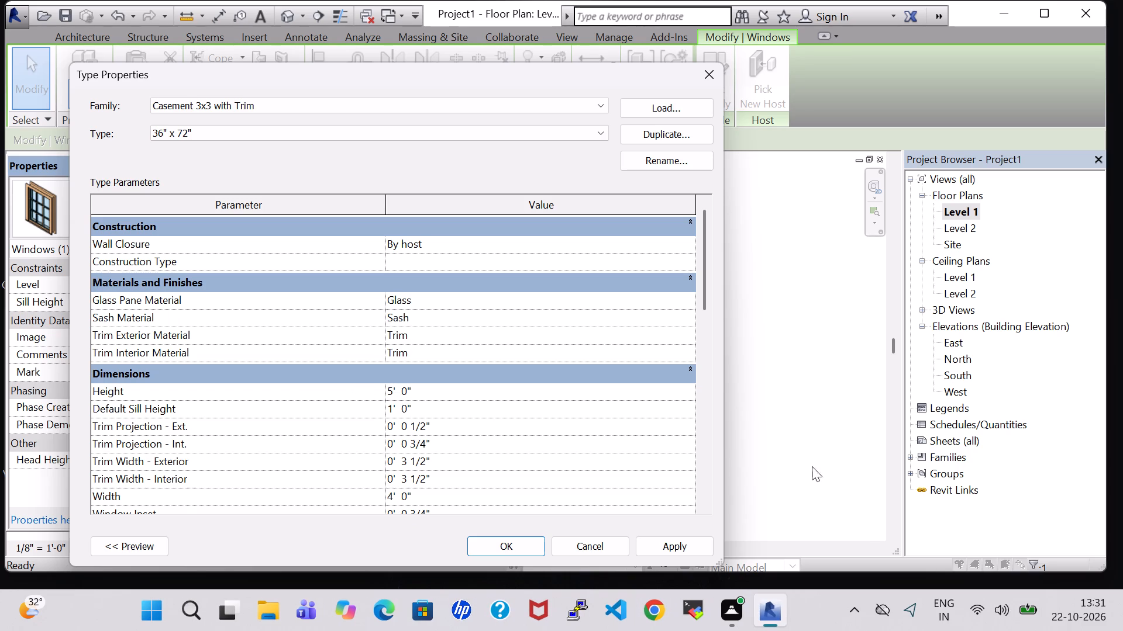
pyautogui.click(708, 547)
pyautogui.click(534, 546)
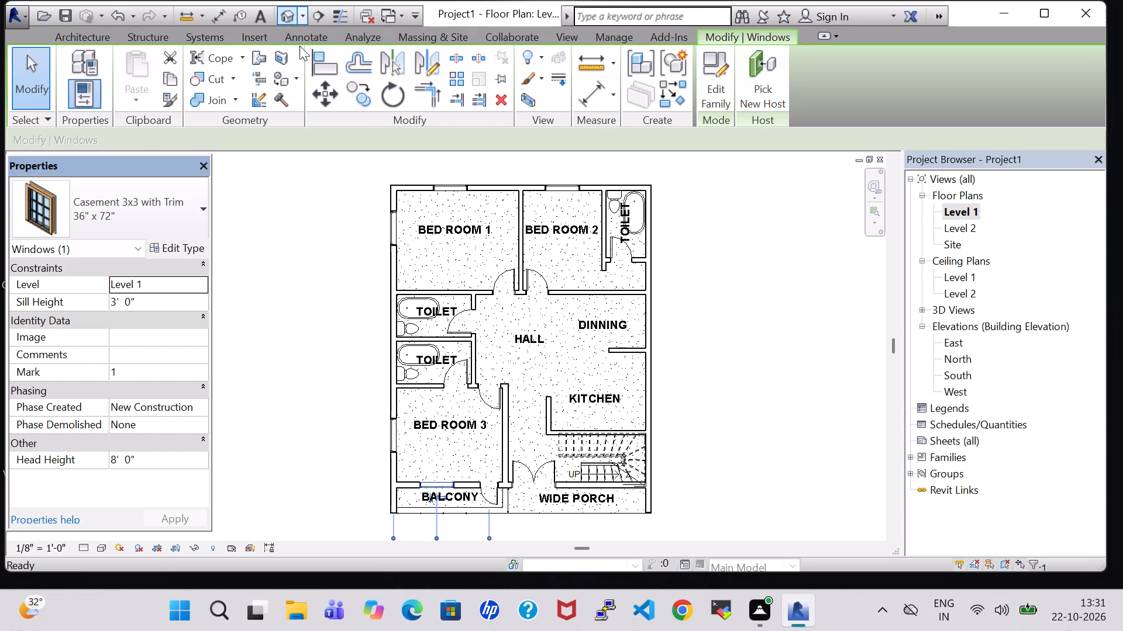
# Check the type properties of Bed Room 1's north window and examine the front facade's windows in the 3D view.
pyautogui.click(449, 186)
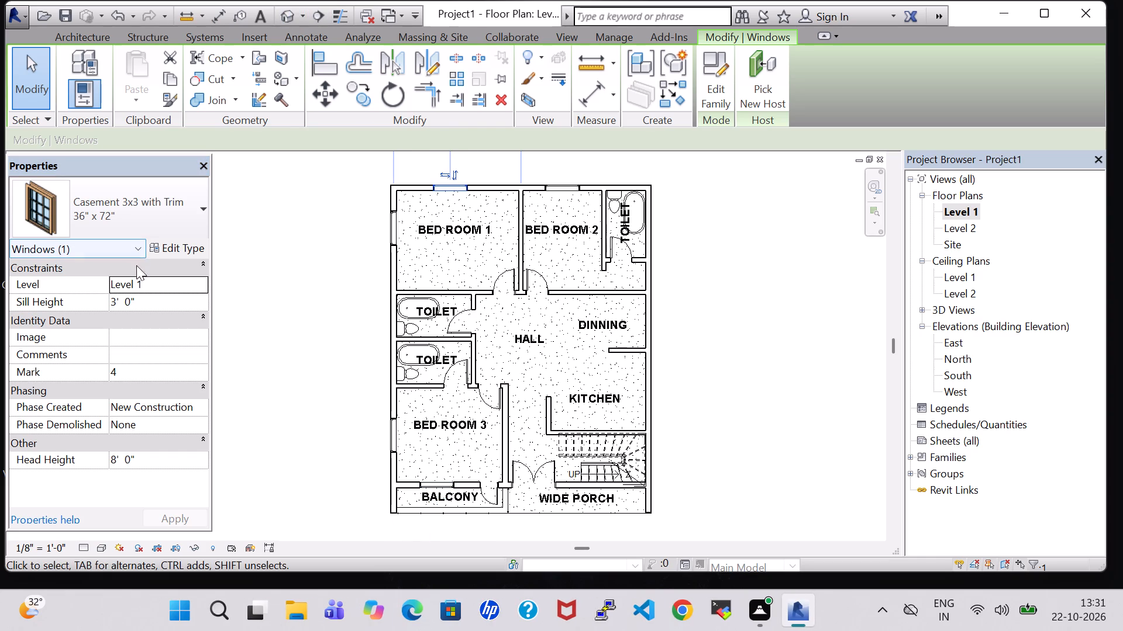
pyautogui.click(188, 254)
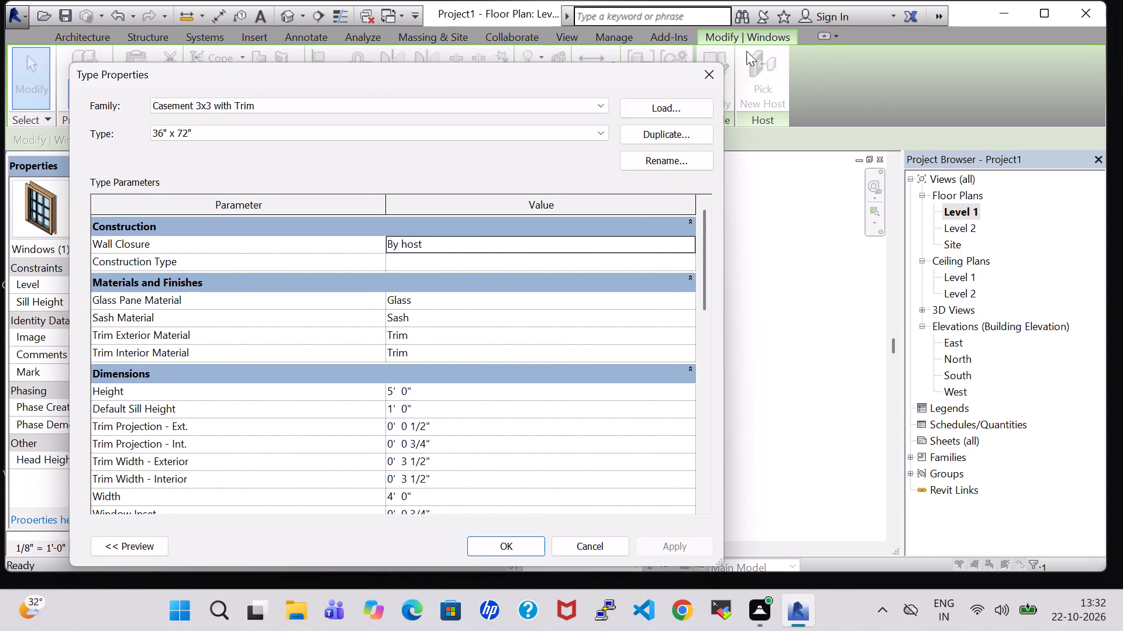
pyautogui.click(714, 73)
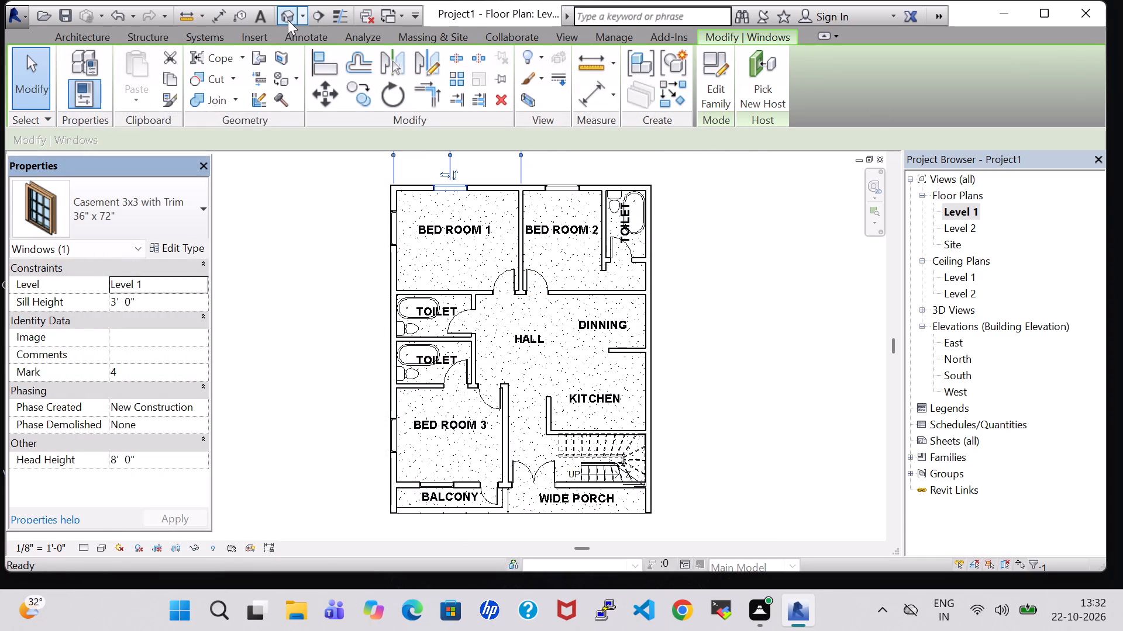
pyautogui.click(288, 20)
pyautogui.keyDown('shift'); pyautogui.moveTo(750, 387); pyautogui.dragTo(733, 320, button='middle'); pyautogui.keyUp('shift')
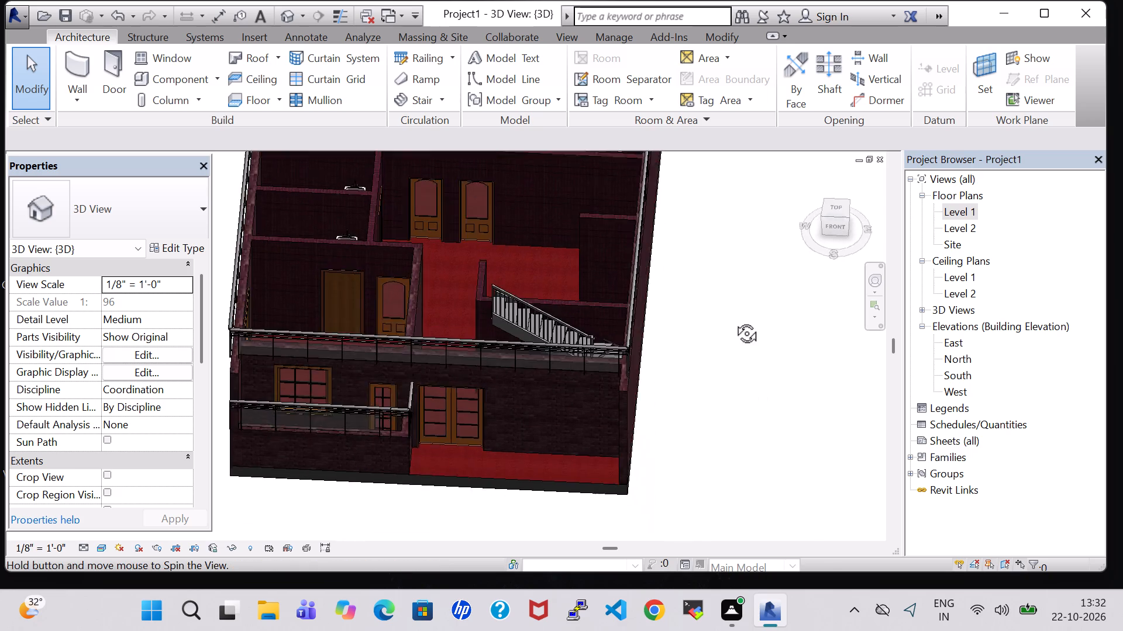
pyautogui.keyDown('shift'); pyautogui.moveTo(733, 320); pyautogui.dragTo(761, 253, button='middle'); pyautogui.keyUp('shift')
pyautogui.keyDown('shift'); pyautogui.moveTo(809, 352); pyautogui.dragTo(788, 328, button='middle'); pyautogui.keyUp('shift')
pyautogui.keyDown('shift'); pyautogui.moveTo(788, 312); pyautogui.dragTo(792, 328, button='middle'); pyautogui.keyUp('shift')
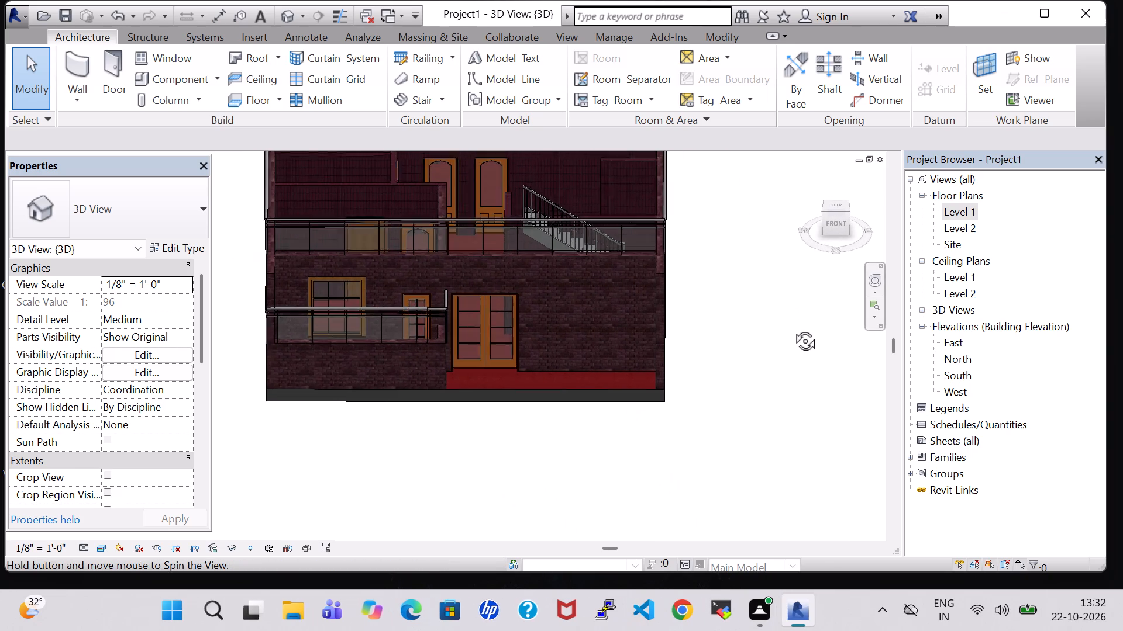
# On the Level 1 floor plan, place a Casement 3x3 with Trim 36" x 48" window in the Dining area's east wall.
pyautogui.keyDown('shift'); pyautogui.moveTo(792, 328); pyautogui.dragTo(792, 368, button='middle'); pyautogui.keyUp('shift')
pyautogui.keyDown('shift'); pyautogui.moveTo(792, 362); pyautogui.dragTo(692, 359, button='middle'); pyautogui.keyUp('shift')
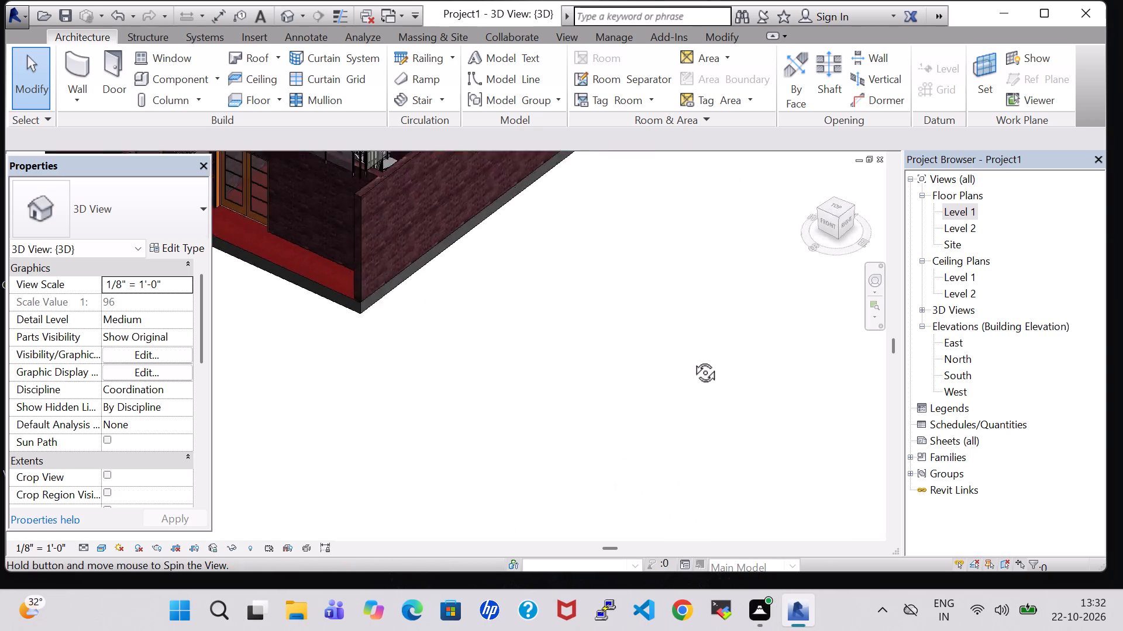
pyautogui.keyDown('shift'); pyautogui.moveTo(692, 359); pyautogui.dragTo(663, 353, button='middle'); pyautogui.keyUp('shift')
pyautogui.keyDown('shift'); pyautogui.middleClick(661, 353); pyautogui.keyUp('shift')
pyautogui.moveTo(671, 236); pyautogui.dragTo(645, 481, button='middle')
pyautogui.keyDown('shift'); pyautogui.moveTo(645, 438); pyautogui.dragTo(601, 431, button='middle'); pyautogui.keyUp('shift')
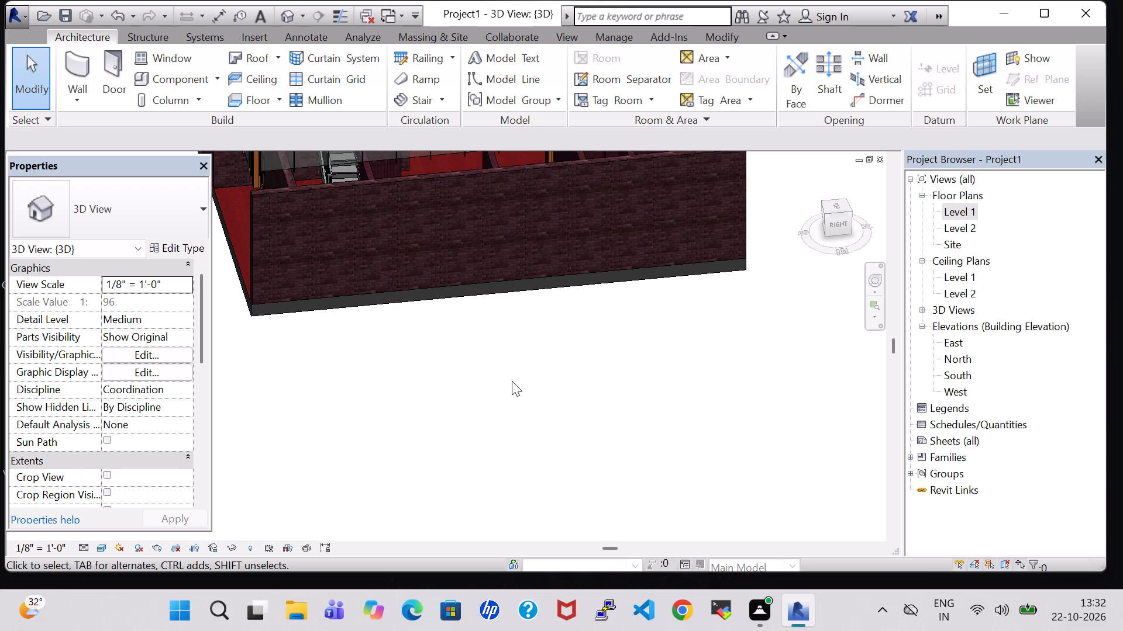
pyautogui.doubleClick(964, 213)
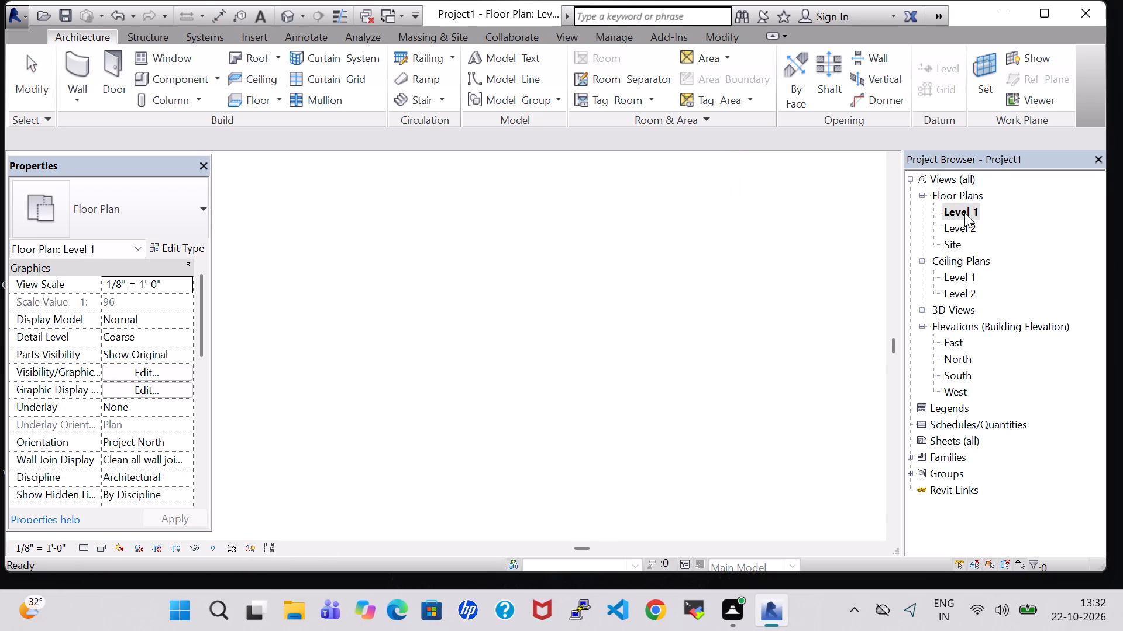
pyautogui.click(161, 56)
pyautogui.scroll(4, 788, 430)
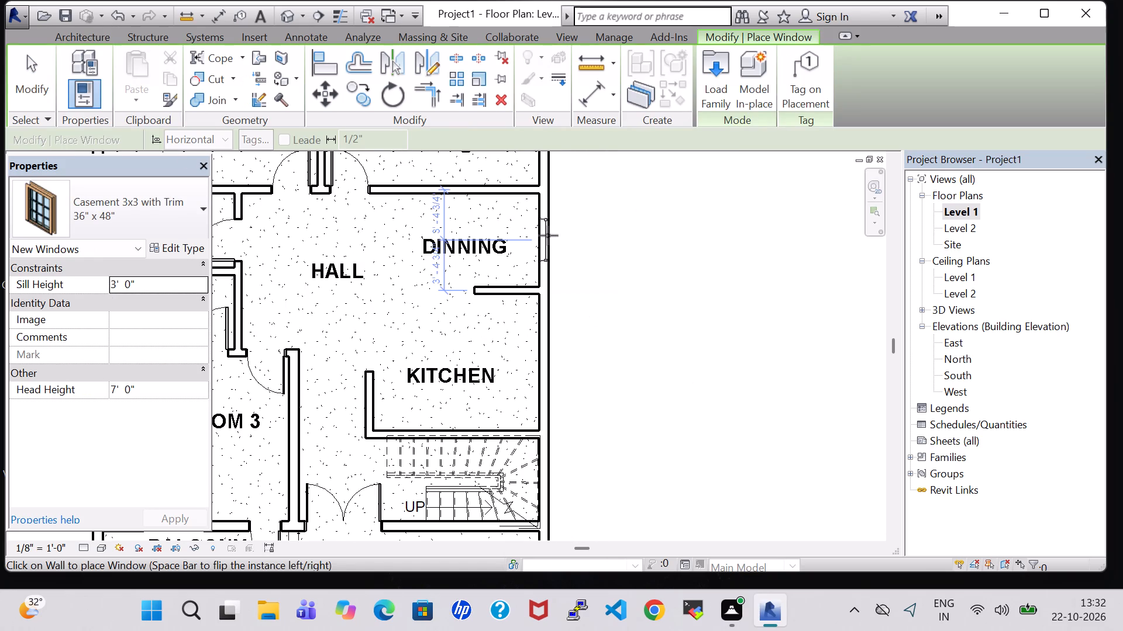
pyautogui.click(548, 235)
pyautogui.press('Escape')
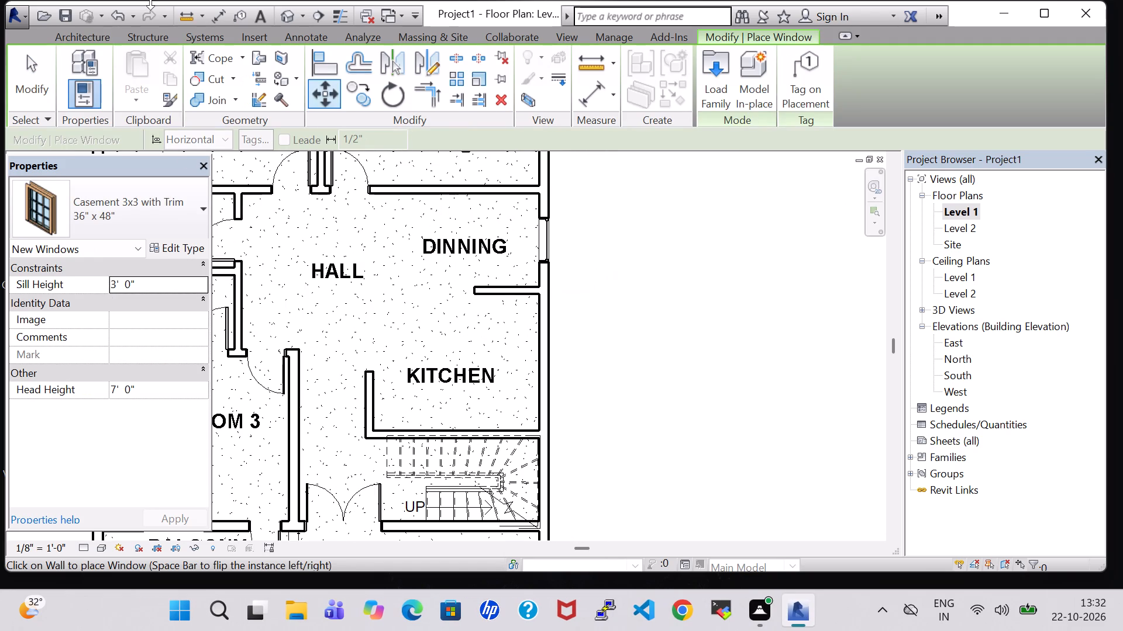
# In the 3D view, examine the new Dining window on the east wall and the bedroom windows on the rear wall.
pyautogui.click(287, 25)
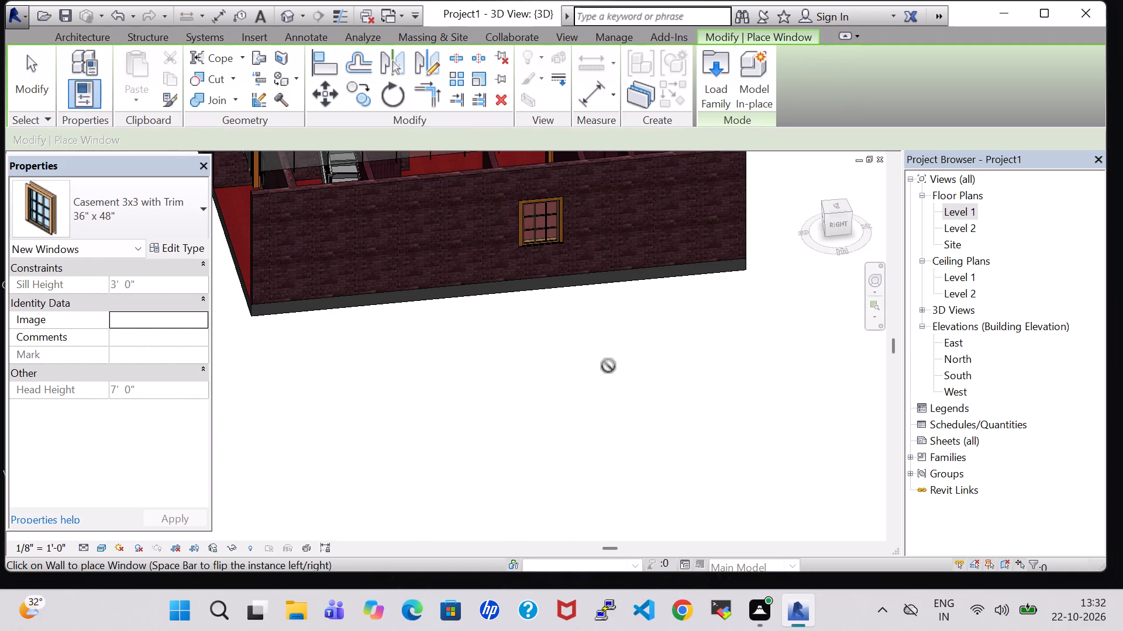
pyautogui.keyDown('shift'); pyautogui.moveTo(608, 366); pyautogui.dragTo(594, 421, button='middle'); pyautogui.keyUp('shift')
pyautogui.moveTo(619, 301); pyautogui.dragTo(563, 436, button='middle')
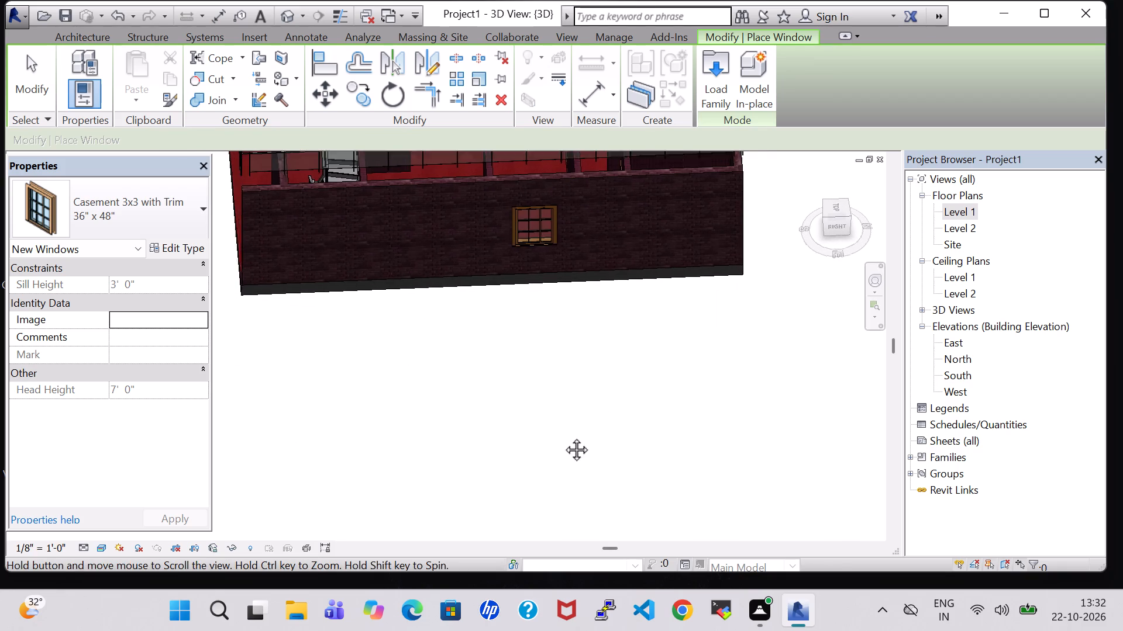
pyautogui.moveTo(563, 436); pyautogui.dragTo(556, 457, button='middle')
pyautogui.keyDown('shift'); pyautogui.moveTo(729, 338); pyautogui.dragTo(726, 394, button='middle'); pyautogui.keyUp('shift')
pyautogui.keyDown('shift'); pyautogui.moveTo(740, 365); pyautogui.dragTo(676, 355, button='middle'); pyautogui.keyUp('shift')
pyautogui.keyDown('shift'); pyautogui.middleClick(676, 355); pyautogui.keyUp('shift')
pyautogui.keyDown('shift'); pyautogui.scroll(-1, 676, 355); pyautogui.keyUp('shift')
pyautogui.moveTo(686, 354); pyautogui.dragTo(418, 390, button='middle')
pyautogui.keyDown('shift'); pyautogui.moveTo(755, 286); pyautogui.dragTo(721, 293, button='middle'); pyautogui.keyUp('shift')
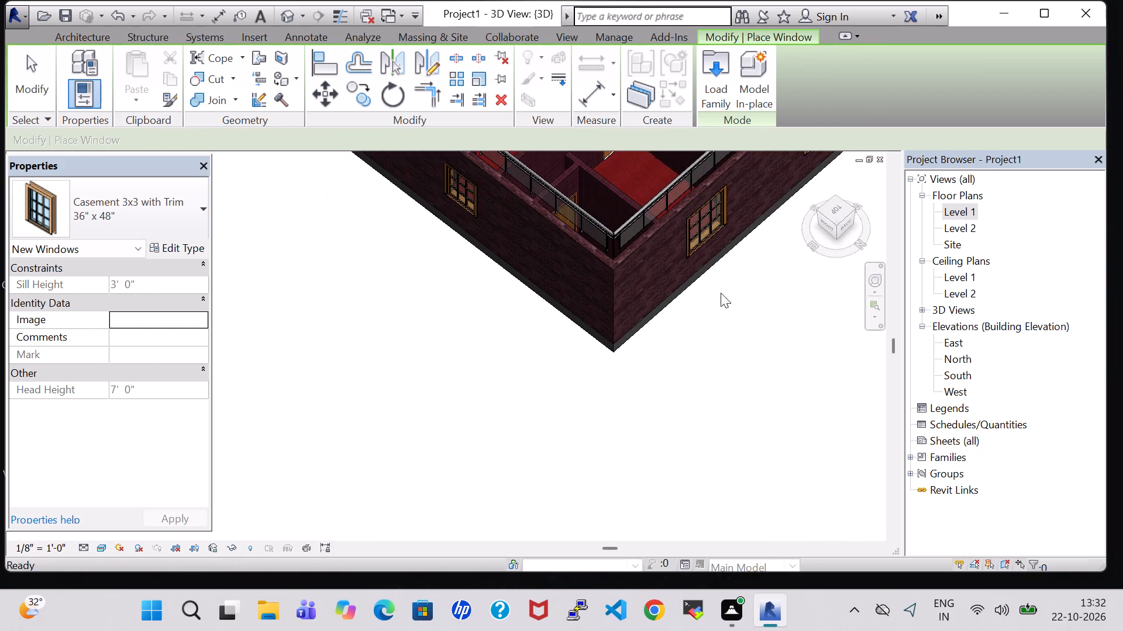
pyautogui.moveTo(736, 312); pyautogui.dragTo(604, 360, button='middle')
pyautogui.keyDown('shift'); pyautogui.moveTo(698, 330); pyautogui.dragTo(665, 338, button='middle'); pyautogui.keyUp('shift')
pyautogui.keyDown('shift'); pyautogui.middleClick(718, 363); pyautogui.keyUp('shift')
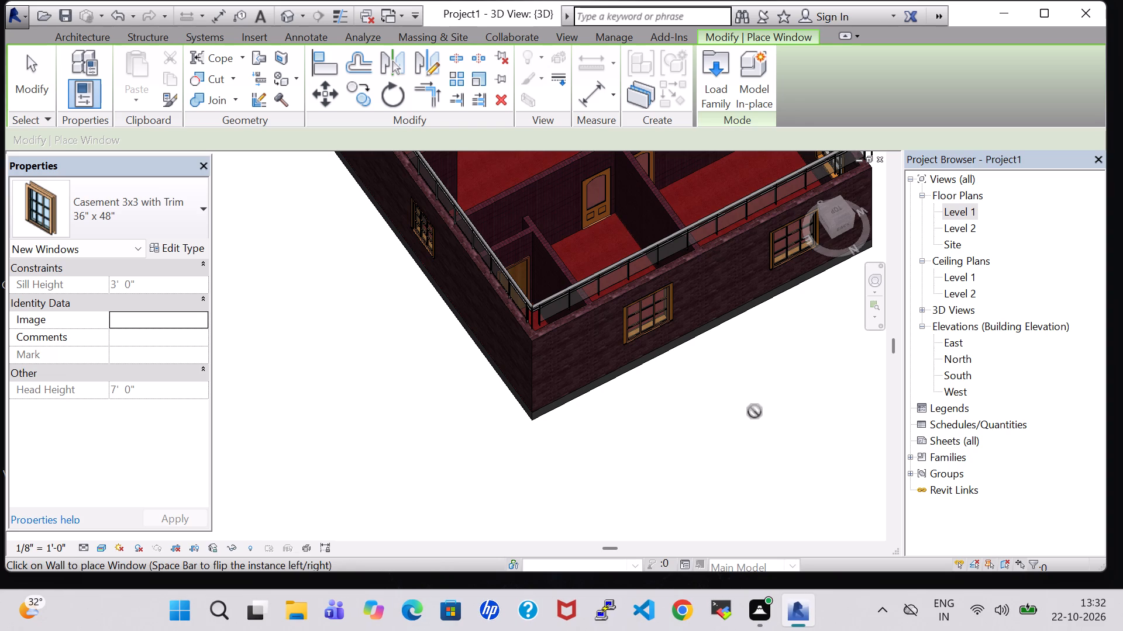
pyautogui.keyDown('shift'); pyautogui.moveTo(705, 419); pyautogui.dragTo(684, 419, button='middle'); pyautogui.keyUp('shift')
pyautogui.moveTo(493, 440); pyautogui.dragTo(480, 438, button='middle')
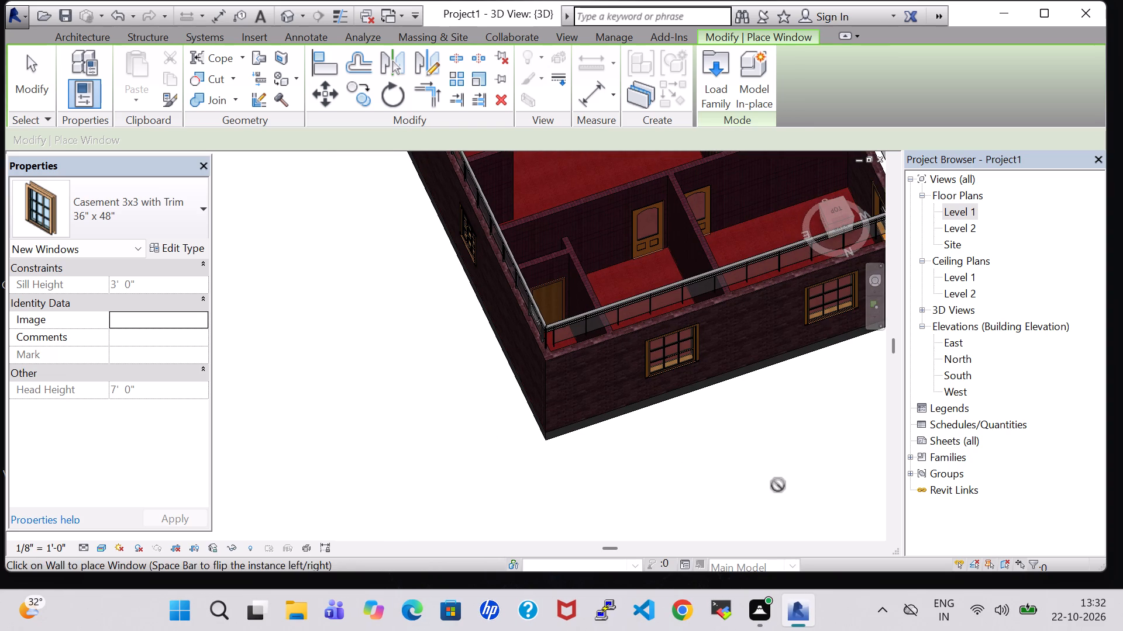
pyautogui.moveTo(778, 485); pyautogui.dragTo(604, 480, button='middle')
pyautogui.moveTo(573, 480); pyautogui.dragTo(532, 480, button='middle')
pyautogui.keyDown('shift'); pyautogui.moveTo(757, 395); pyautogui.dragTo(744, 395, button='middle'); pyautogui.keyUp('shift')
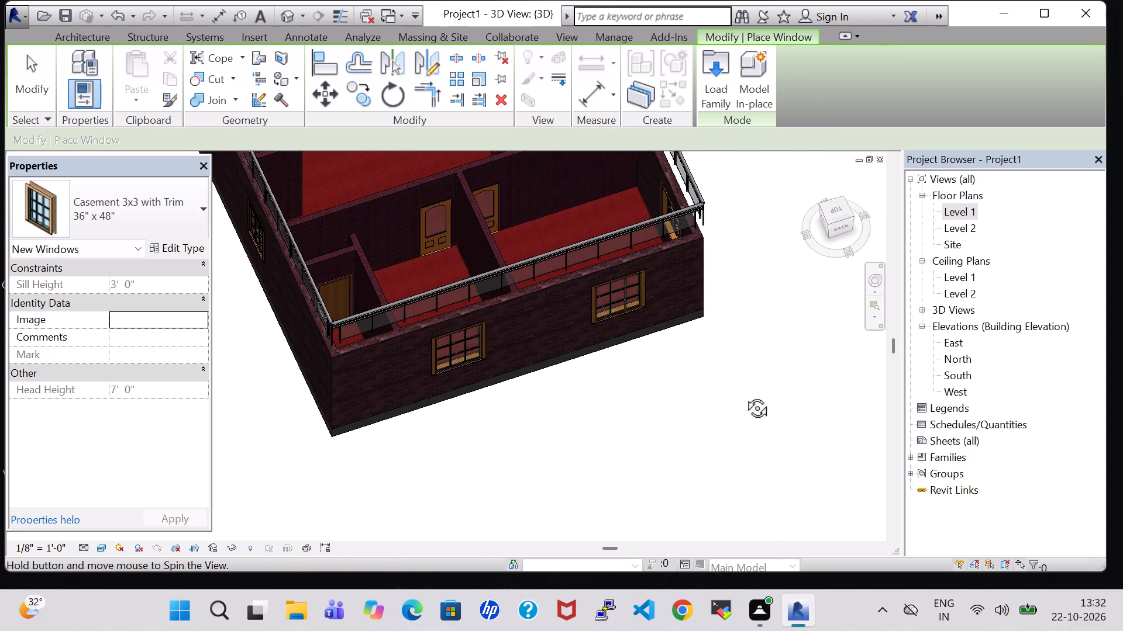
pyautogui.keyDown('shift'); pyautogui.moveTo(744, 395); pyautogui.dragTo(691, 396, button='middle'); pyautogui.keyUp('shift')
pyautogui.moveTo(819, 479); pyautogui.dragTo(591, 353, button='middle')
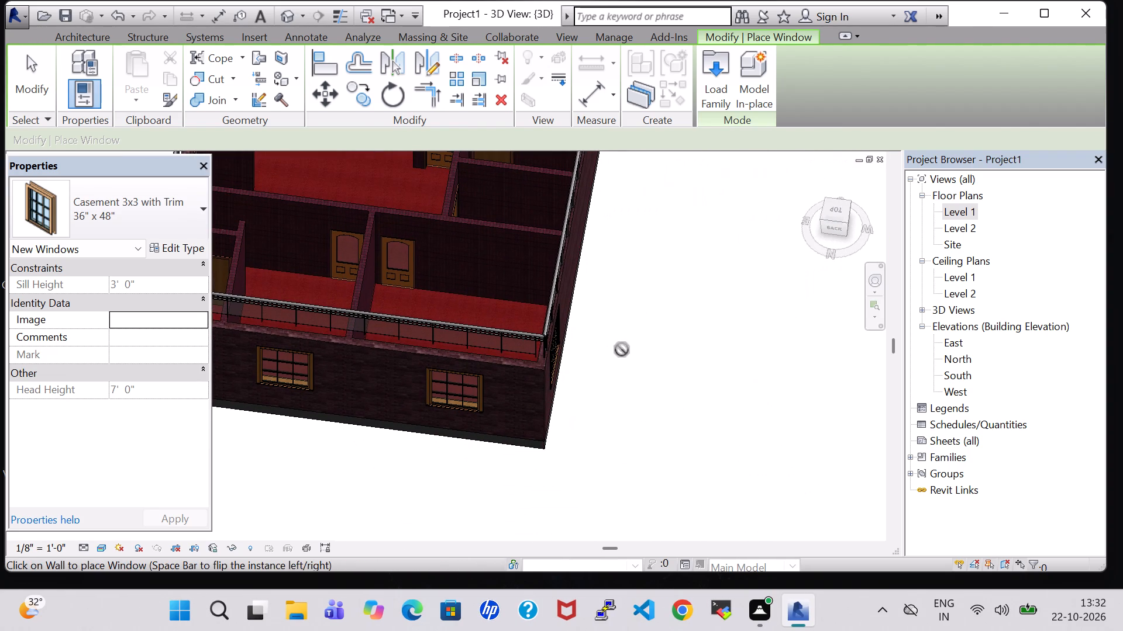
# Leave window placement and examine the west side and the room interiors from above in 3D.
pyautogui.press('Escape')
pyautogui.keyDown('shift'); pyautogui.moveTo(631, 377); pyautogui.dragTo(559, 356, button='middle'); pyautogui.keyUp('shift')
pyautogui.moveTo(751, 494); pyautogui.dragTo(669, 351, button='middle')
pyautogui.keyDown('shift'); pyautogui.moveTo(726, 352); pyautogui.dragTo(612, 370, button='middle'); pyautogui.keyUp('shift')
pyautogui.moveTo(372, 262); pyautogui.dragTo(587, 217, button='middle')
pyautogui.keyDown('shift'); pyautogui.moveTo(836, 566); pyautogui.dragTo(831, 567, button='middle'); pyautogui.keyUp('shift')
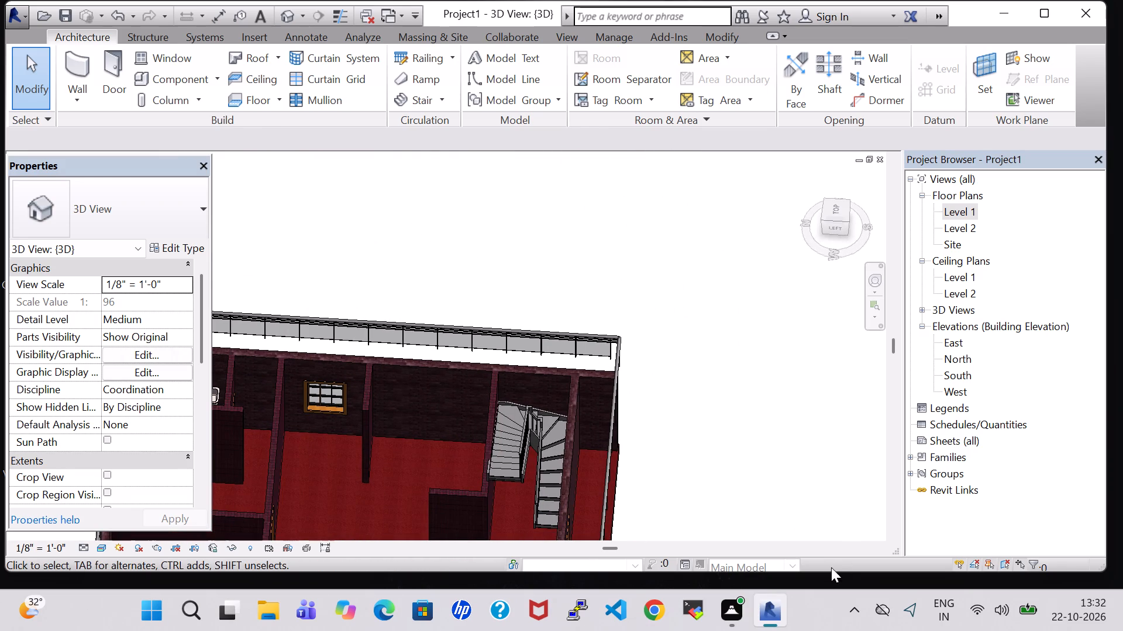
pyautogui.keyDown('shift'); pyautogui.moveTo(831, 567); pyautogui.dragTo(790, 561, button='middle'); pyautogui.keyUp('shift')
pyautogui.moveTo(787, 477); pyautogui.dragTo(711, 463, button='middle')
pyautogui.moveTo(301, 321); pyautogui.dragTo(631, 254, button='middle')
pyautogui.keyDown('shift'); pyautogui.moveTo(635, 299); pyautogui.dragTo(633, 301, button='middle'); pyautogui.keyUp('shift')
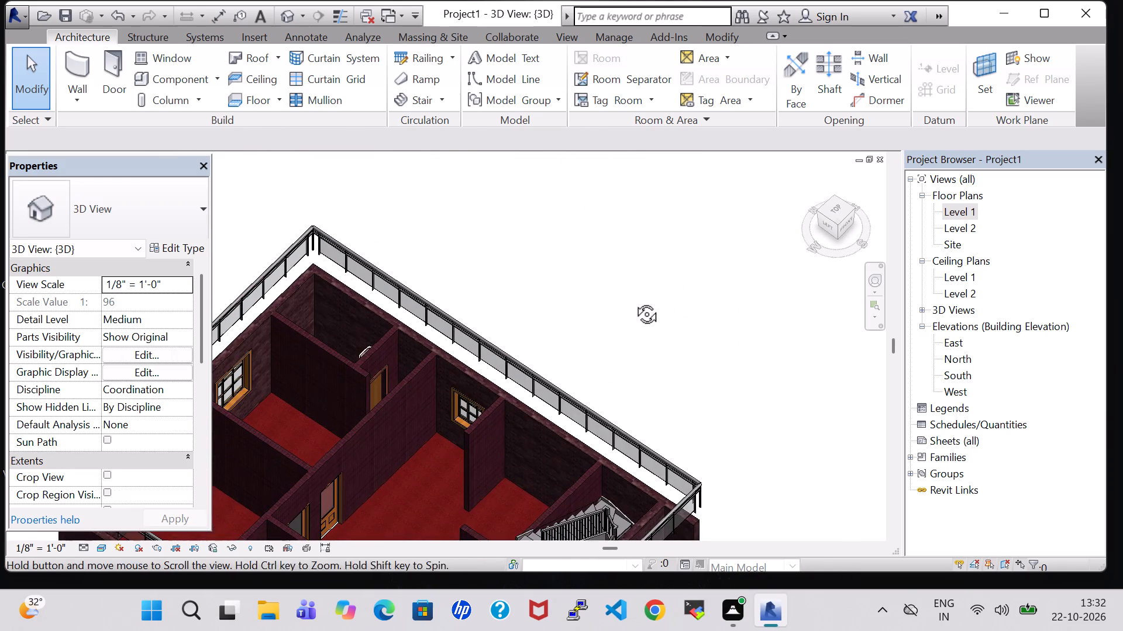
pyautogui.keyDown('shift'); pyautogui.moveTo(633, 301); pyautogui.dragTo(581, 341, button='middle'); pyautogui.keyUp('shift')
pyautogui.moveTo(549, 246); pyautogui.dragTo(621, 203, button='middle')
pyautogui.scroll(-4, 552, 391)
pyautogui.keyDown('shift'); pyautogui.moveTo(568, 379); pyautogui.dragTo(550, 366, button='middle'); pyautogui.keyUp('shift')
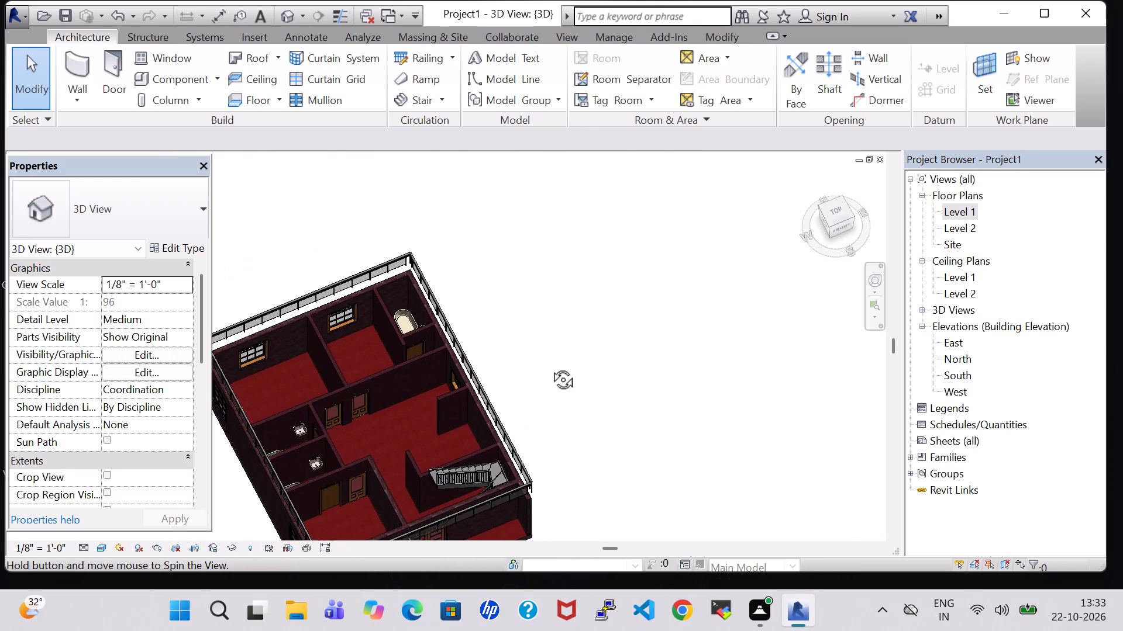
pyautogui.keyDown('shift'); pyautogui.moveTo(550, 366); pyautogui.dragTo(542, 363, button='middle'); pyautogui.keyUp('shift')
pyautogui.moveTo(653, 306); pyautogui.dragTo(701, 289, button='middle')
pyautogui.moveTo(509, 360); pyautogui.dragTo(609, 353, button='middle')
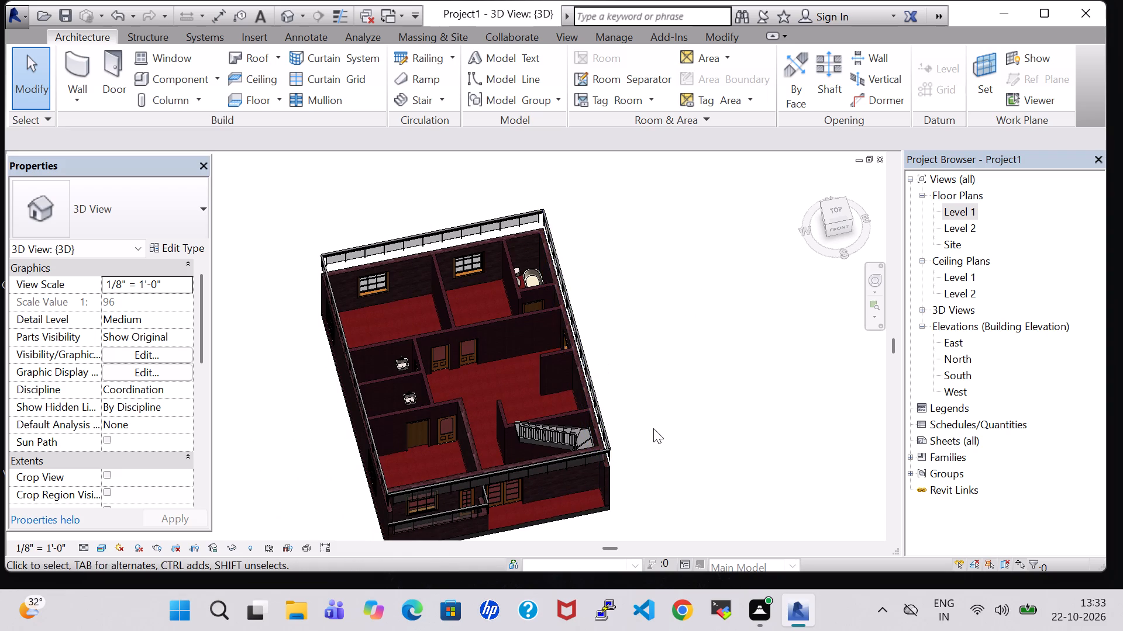
# Examine the front facade and the bedrooms' north windows from the front of the 3D model.
pyautogui.moveTo(653, 428); pyautogui.dragTo(628, 363, button='middle')
pyautogui.moveTo(628, 363); pyautogui.dragTo(741, 359, button='middle')
pyautogui.middleClick(745, 359)
pyautogui.middleClick(746, 359)
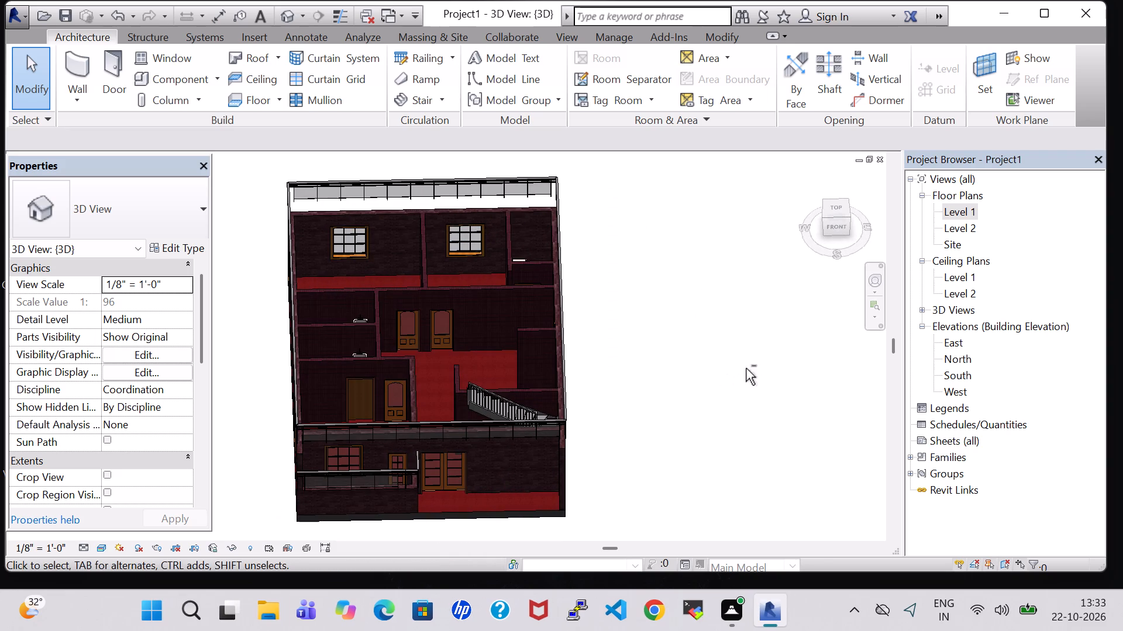
pyautogui.moveTo(643, 415); pyautogui.dragTo(643, 369, button='middle')
pyautogui.moveTo(628, 361); pyautogui.dragTo(705, 356, button='middle')
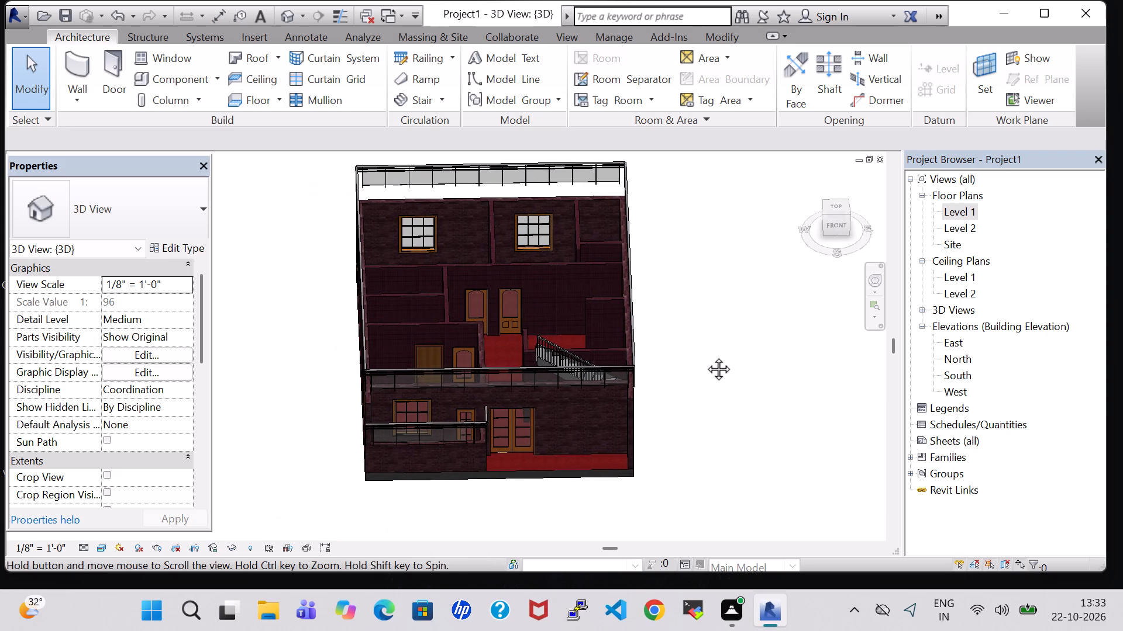
pyautogui.moveTo(705, 356); pyautogui.dragTo(709, 356, button='middle')
pyautogui.keyDown('shift'); pyautogui.moveTo(709, 376); pyautogui.dragTo(707, 342, button='middle'); pyautogui.keyUp('shift')
pyautogui.keyDown('shift'); pyautogui.middleClick(707, 324); pyautogui.keyUp('shift')
pyautogui.keyDown('shift'); pyautogui.middleClick(698, 421); pyautogui.keyUp('shift')
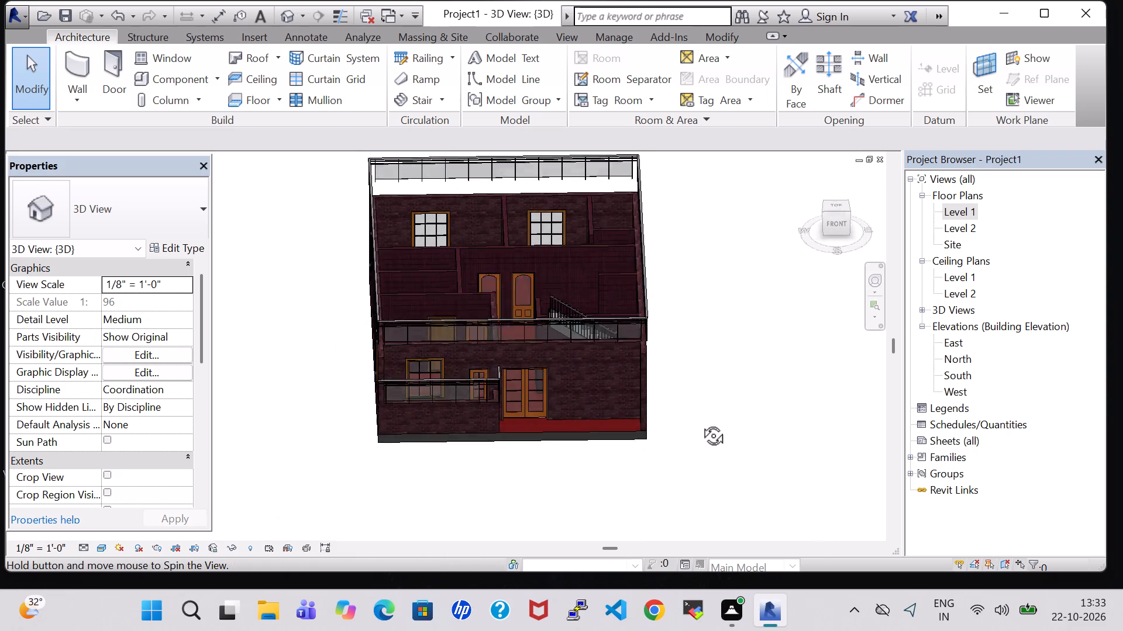
# From the Level 1 floor plan, load the Casement Dbl with Trim window family from the US Imperial Windows folder.
pyautogui.doubleClick(968, 211)
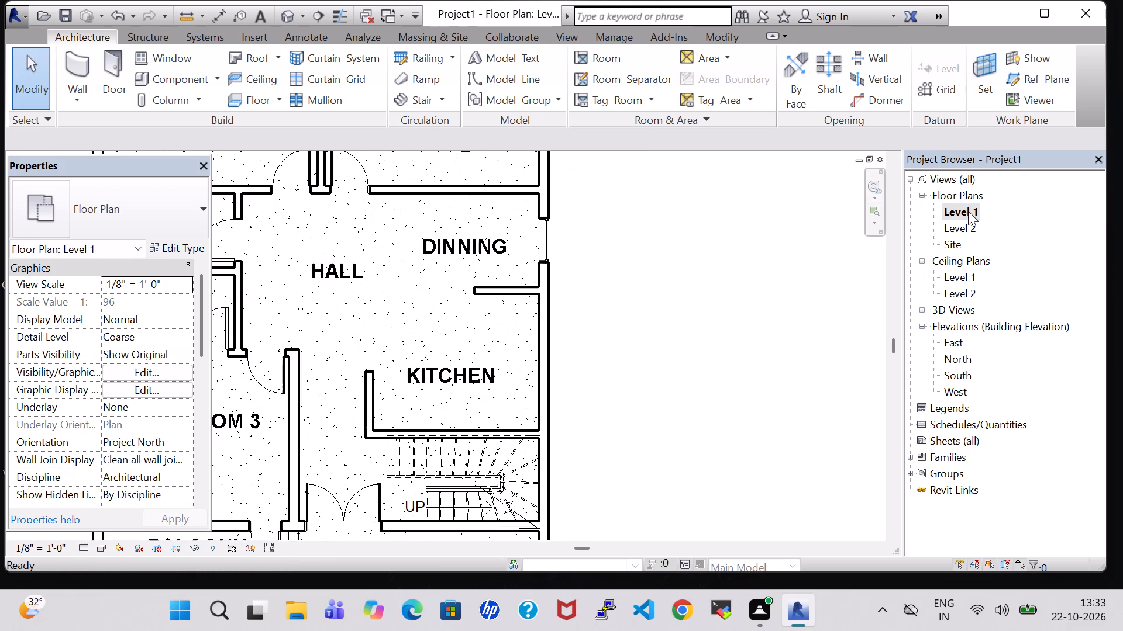
pyautogui.scroll(-2, 815, 291)
pyautogui.scroll(-3, 721, 292)
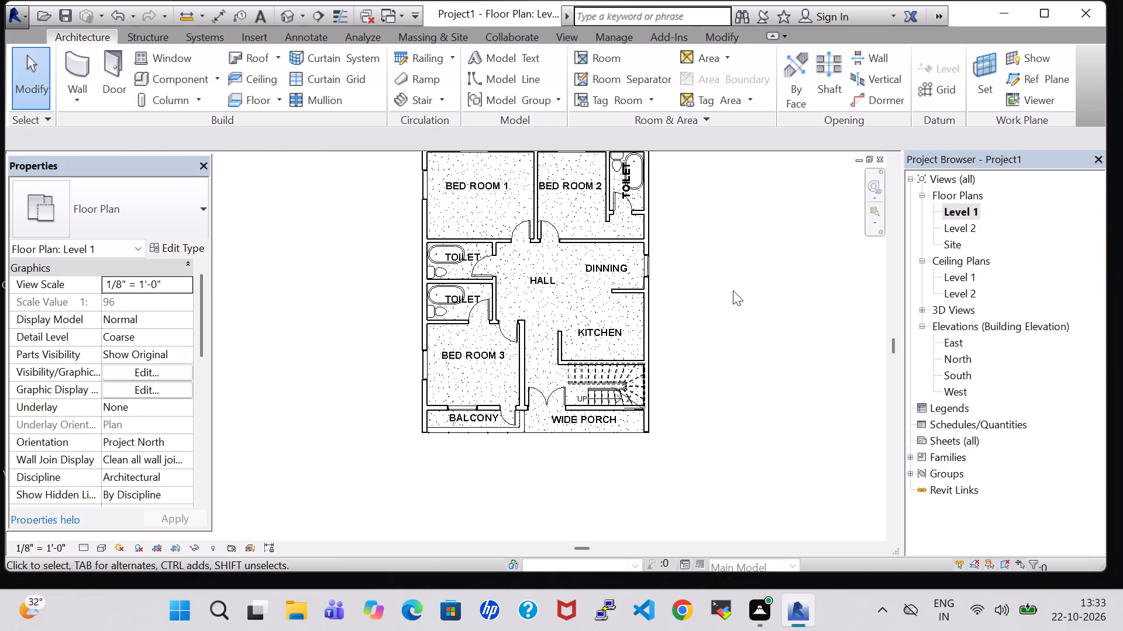
pyautogui.moveTo(733, 289); pyautogui.dragTo(733, 315, button='middle')
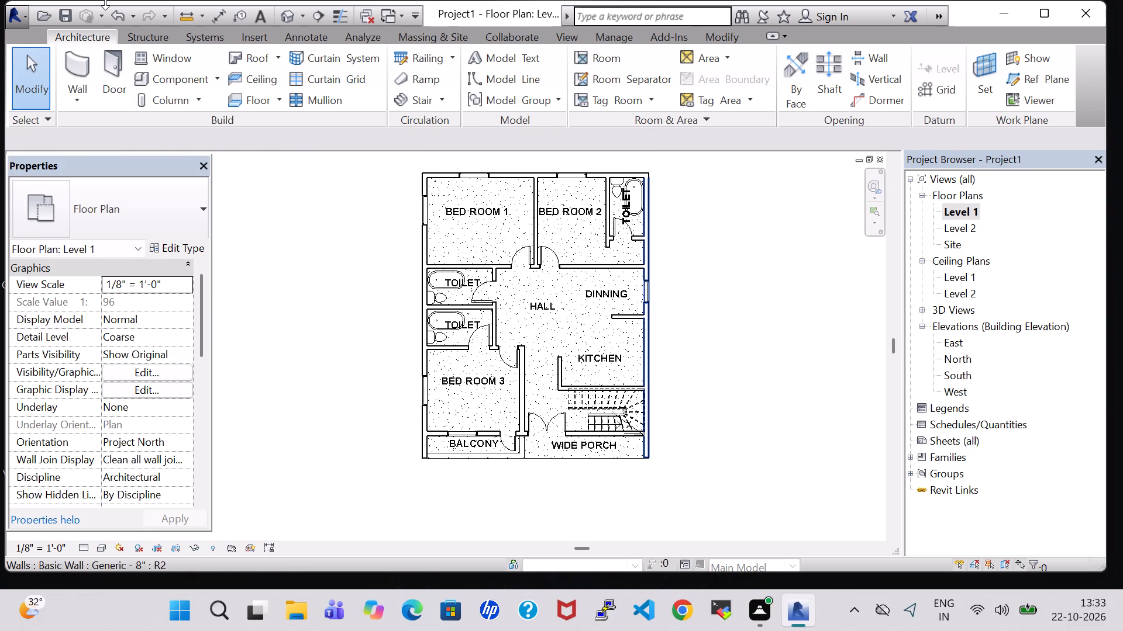
pyautogui.click(144, 56)
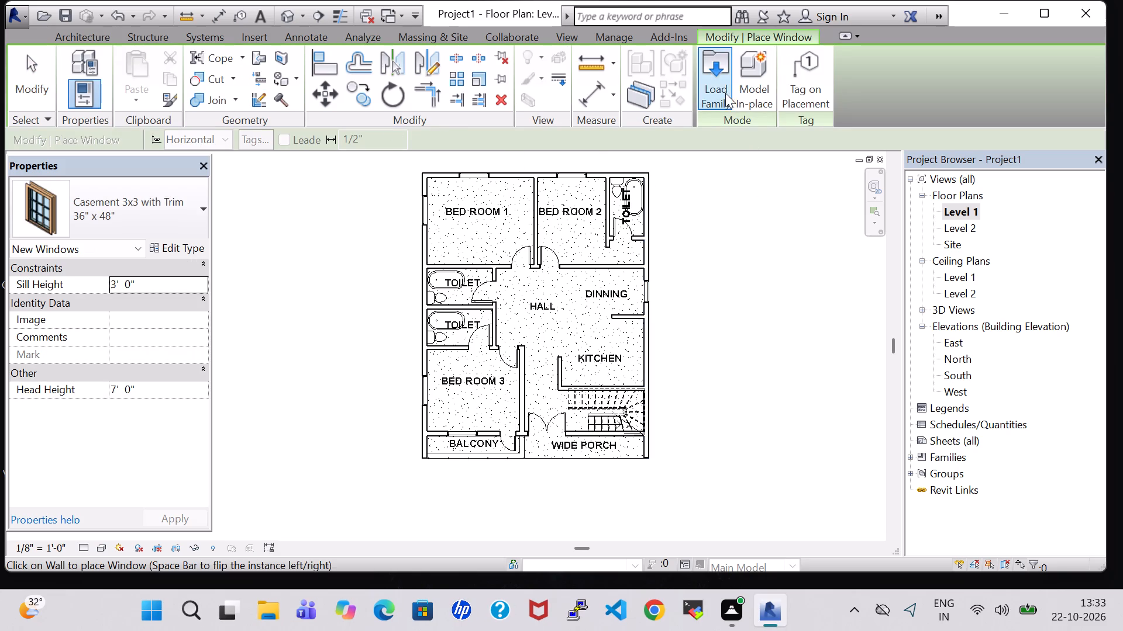
pyautogui.click(722, 91)
pyautogui.scroll(-5, 648, 306)
pyautogui.doubleClick(531, 368)
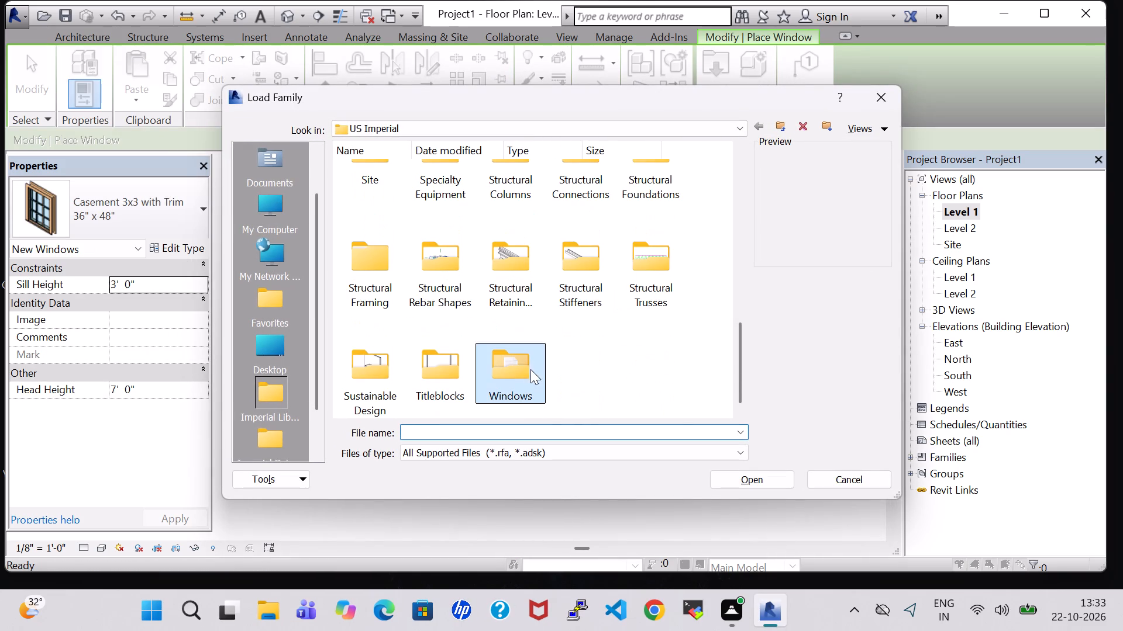
pyautogui.doubleClick(535, 365)
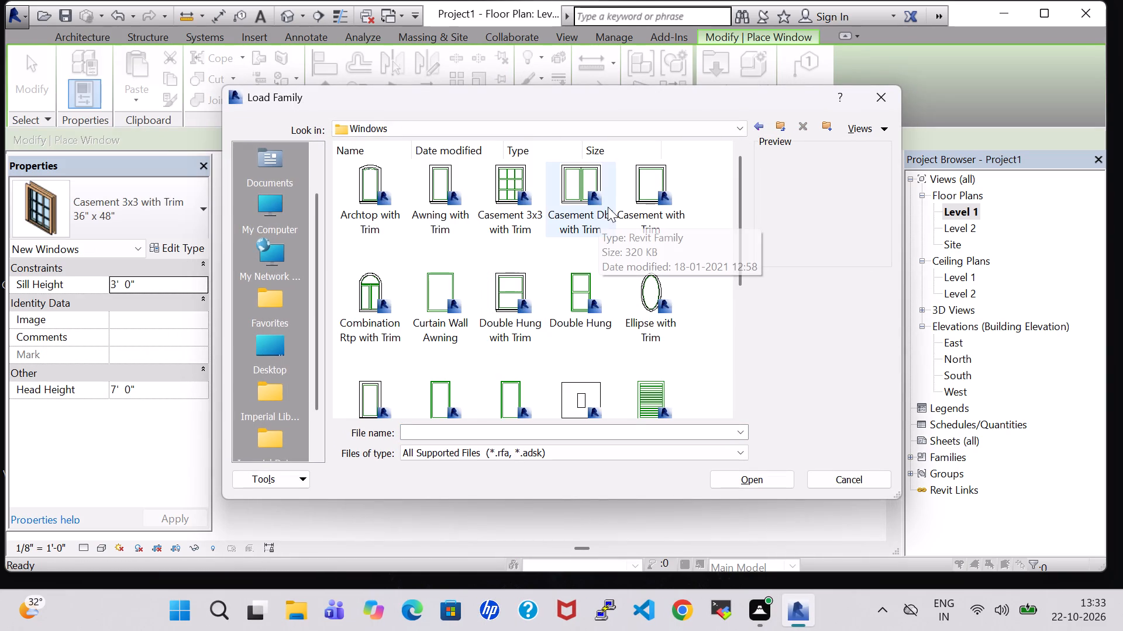
pyautogui.scroll(-2, 570, 301)
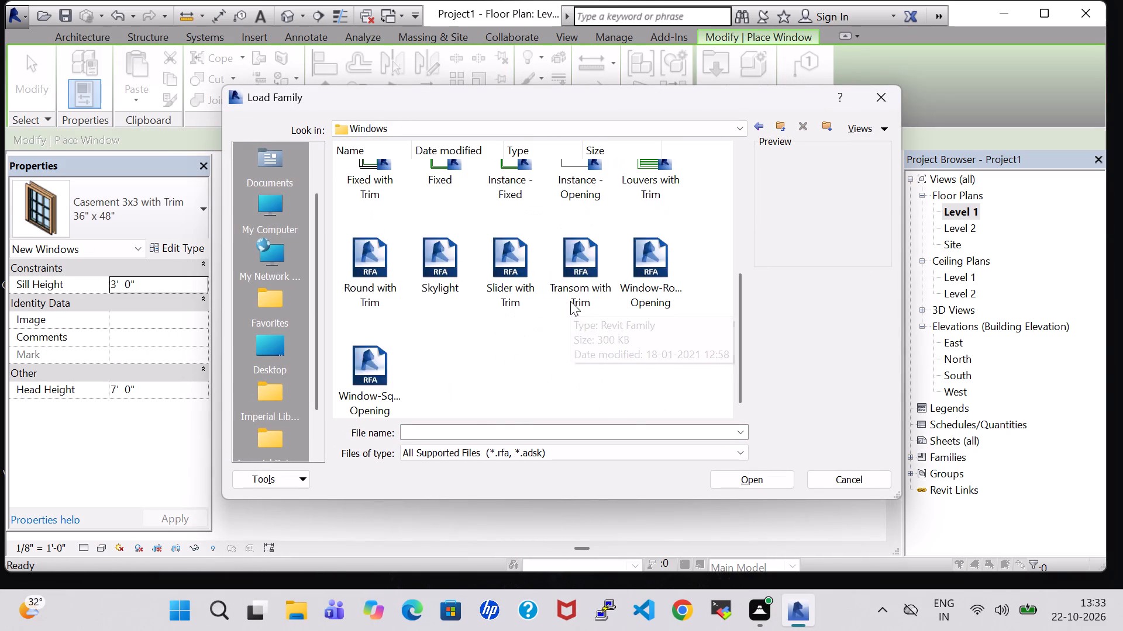
pyautogui.scroll(2, 526, 291)
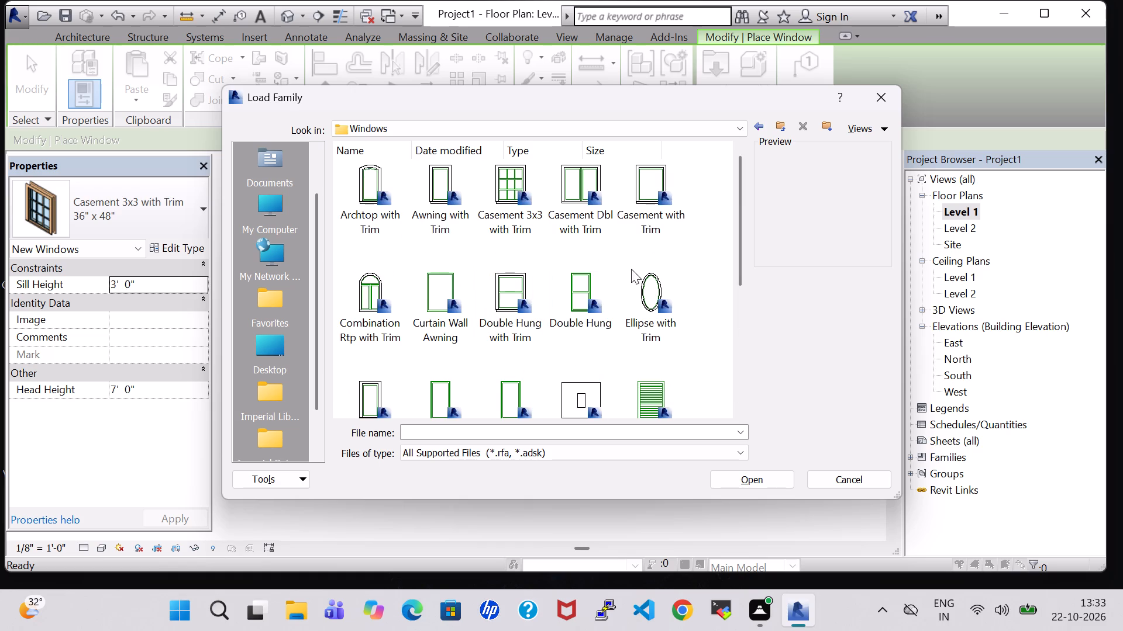
pyautogui.click(577, 189)
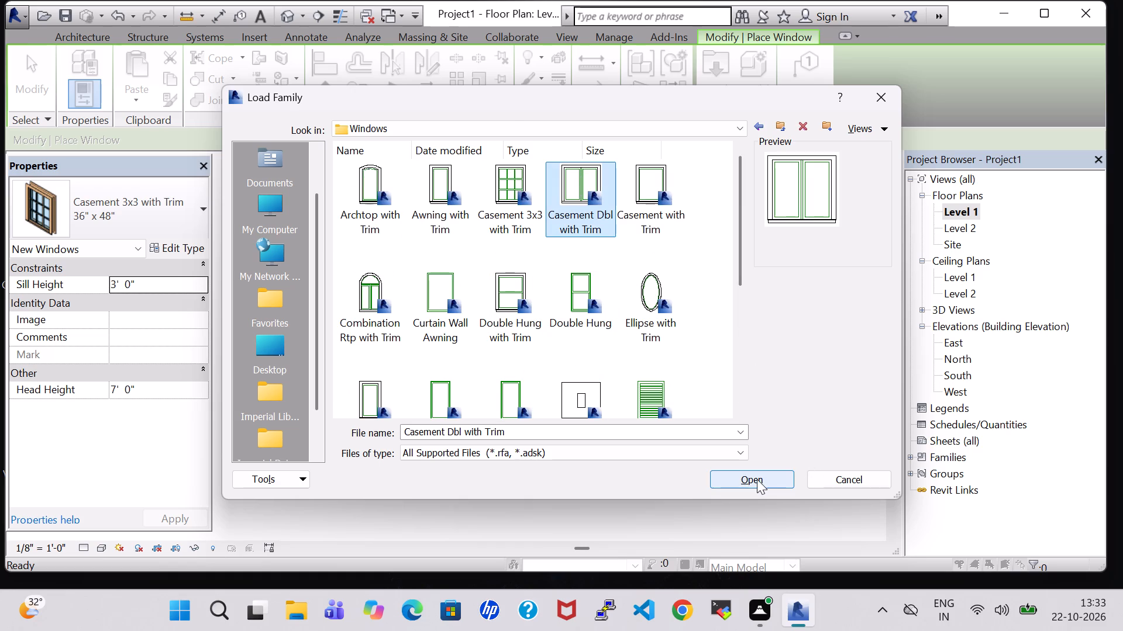
pyautogui.click(760, 481)
# Place a Casement Dbl with Trim 48" x 48" window in the Kitchen's east wall, about 4' 1" from the staircase-side wall.
pyautogui.scroll(4, 646, 383)
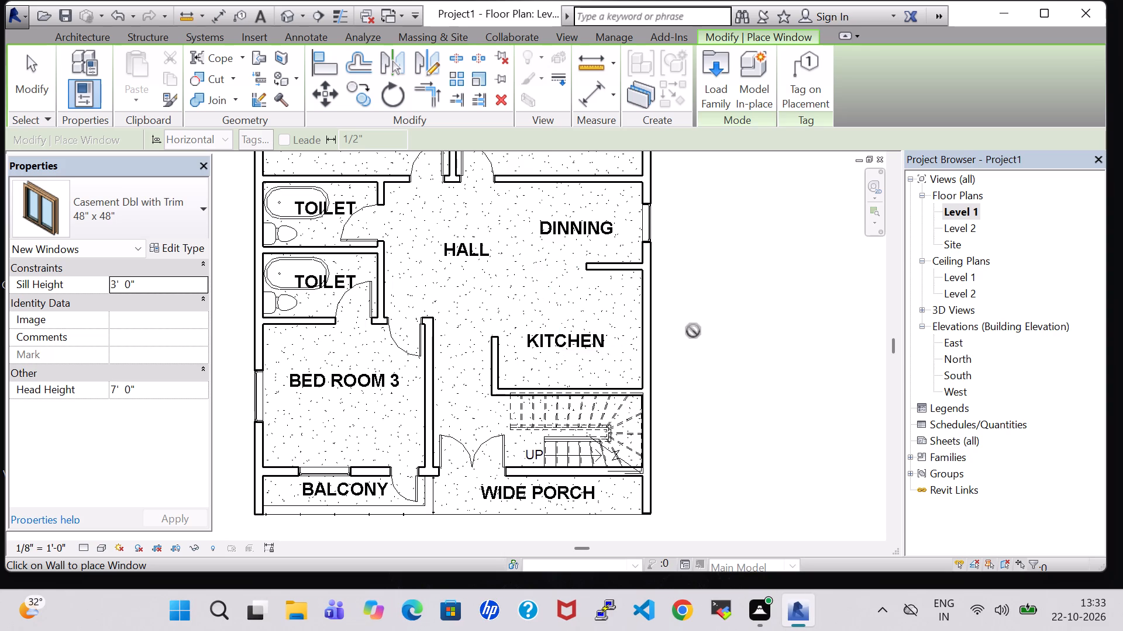
pyautogui.click(648, 339)
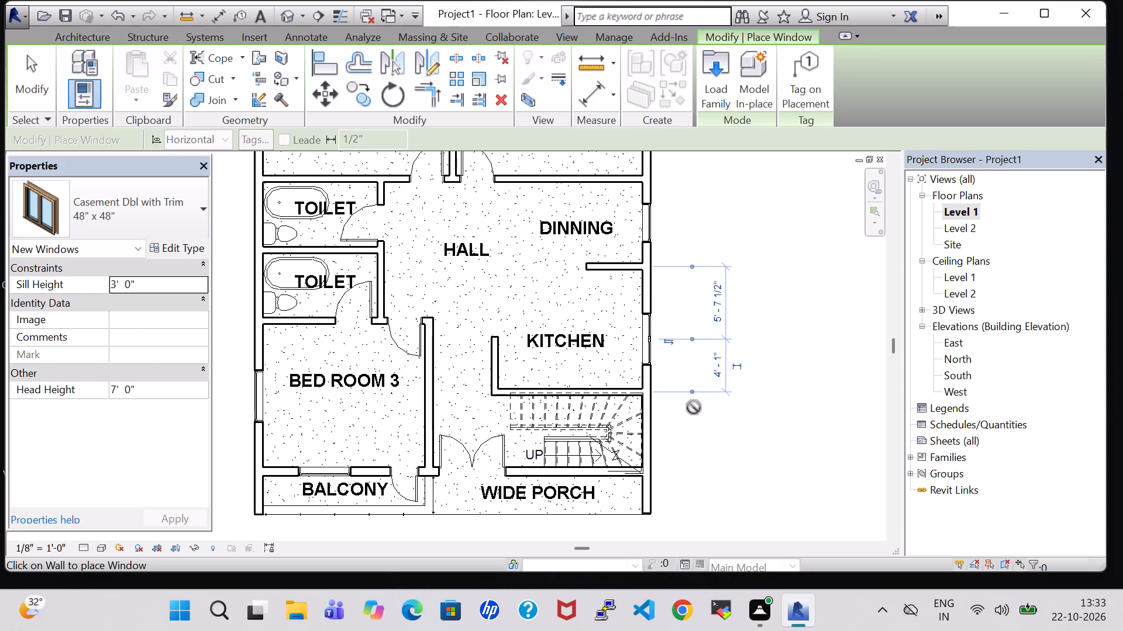
pyautogui.press('Escape')
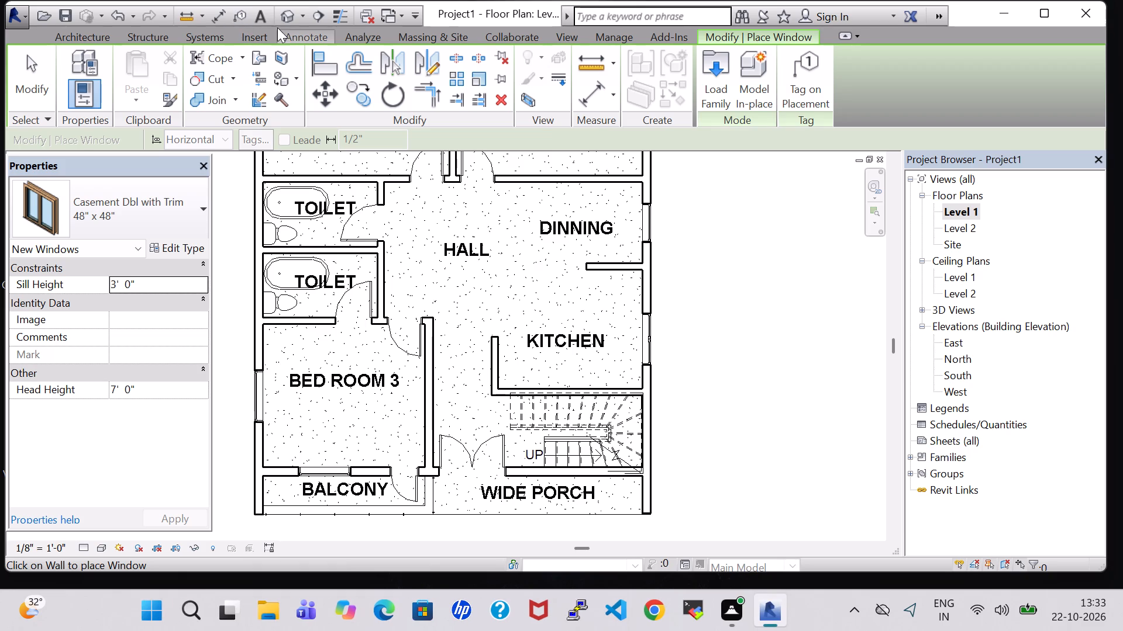
# Check the Kitchen and Dining windows on the east wall in the 3D view.
pyautogui.click(283, 20)
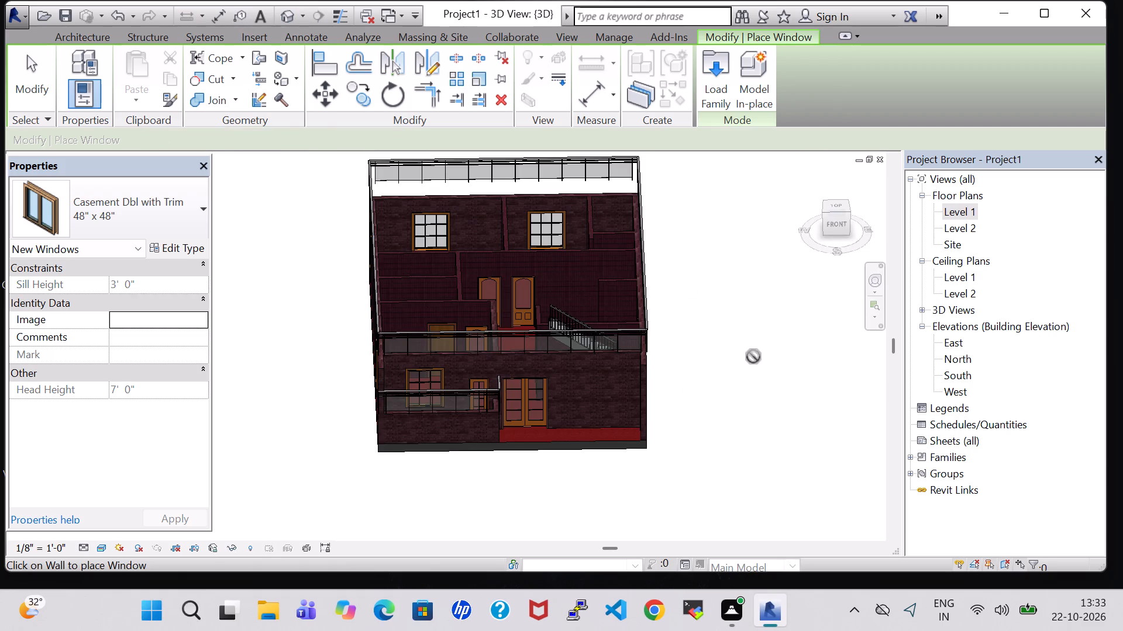
pyautogui.keyDown('shift'); pyautogui.moveTo(753, 356); pyautogui.dragTo(660, 353, button='middle'); pyautogui.keyUp('shift')
pyautogui.moveTo(623, 340); pyautogui.dragTo(639, 439, button='middle')
pyautogui.keyDown('shift'); pyautogui.moveTo(639, 421); pyautogui.dragTo(625, 424, button='middle'); pyautogui.keyUp('shift')
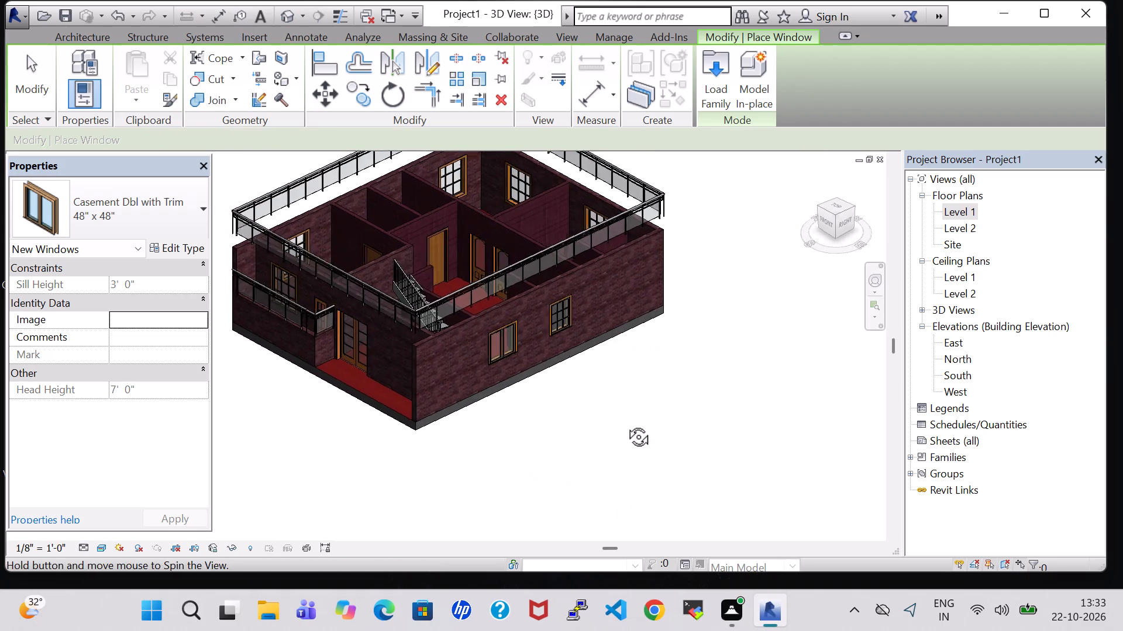
pyautogui.keyDown('shift'); pyautogui.moveTo(625, 424); pyautogui.dragTo(590, 432, button='middle'); pyautogui.keyUp('shift')
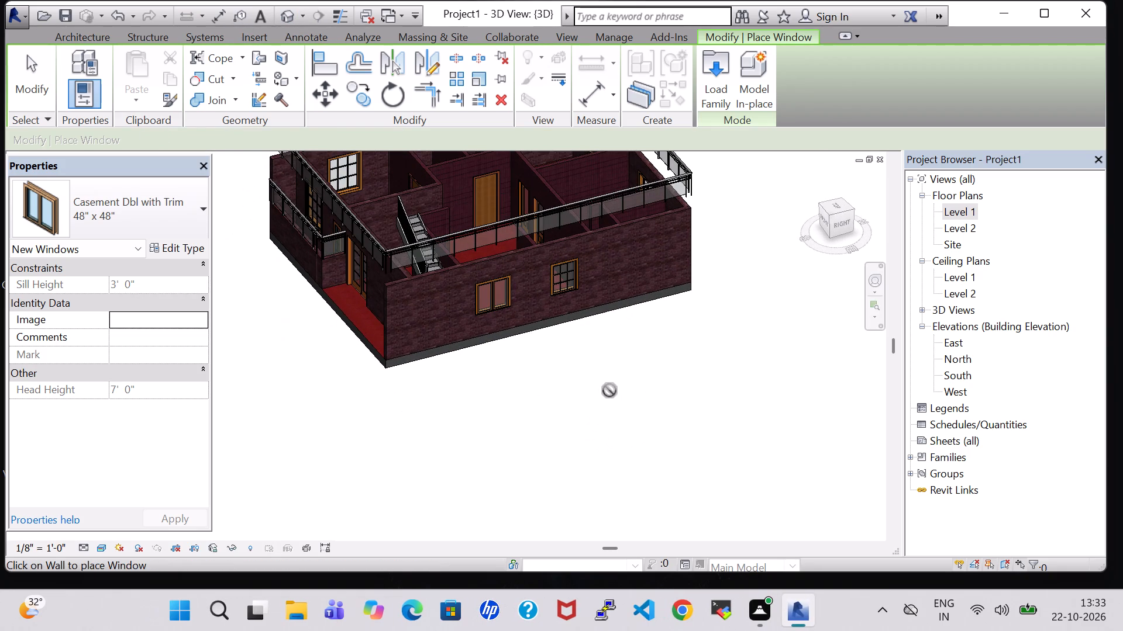
pyautogui.keyDown('shift'); pyautogui.moveTo(614, 392); pyautogui.dragTo(581, 402, button='middle'); pyautogui.keyUp('shift')
pyautogui.moveTo(576, 362); pyautogui.dragTo(559, 388, button='middle')
pyautogui.moveTo(559, 354); pyautogui.dragTo(528, 430, button='middle')
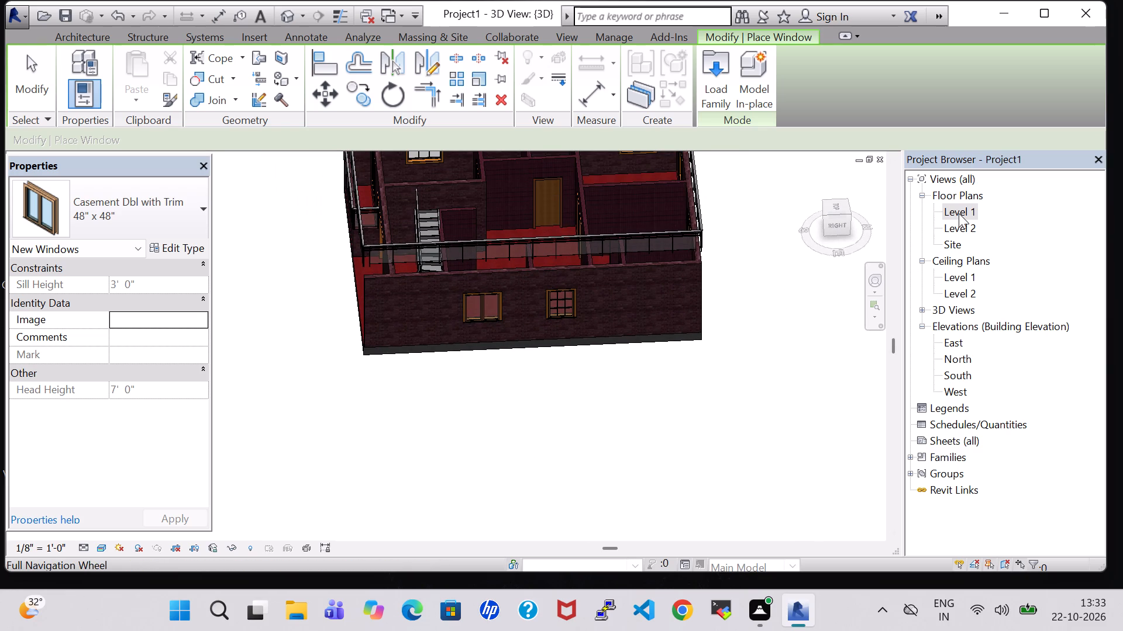
# On the Level 1 floor plan, place a Fixed 16" x 48" window in the staircase's east wall, about 3' 6" from the Kitchen-side wall.
pyautogui.doubleClick(959, 213)
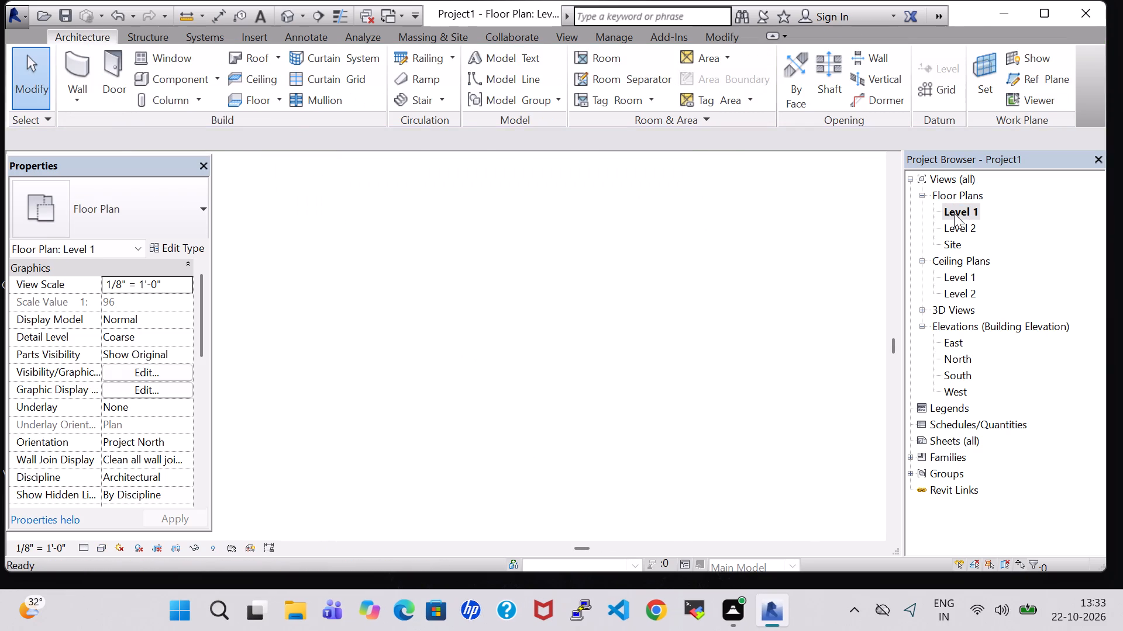
pyautogui.click(144, 57)
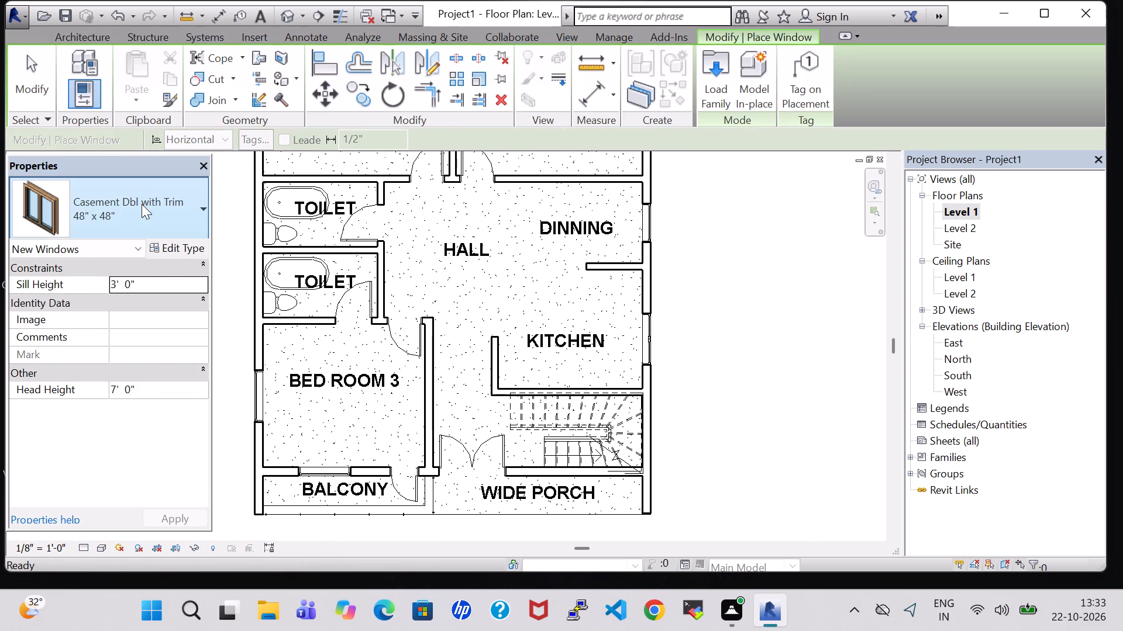
pyautogui.click(142, 204)
pyautogui.click(74, 514)
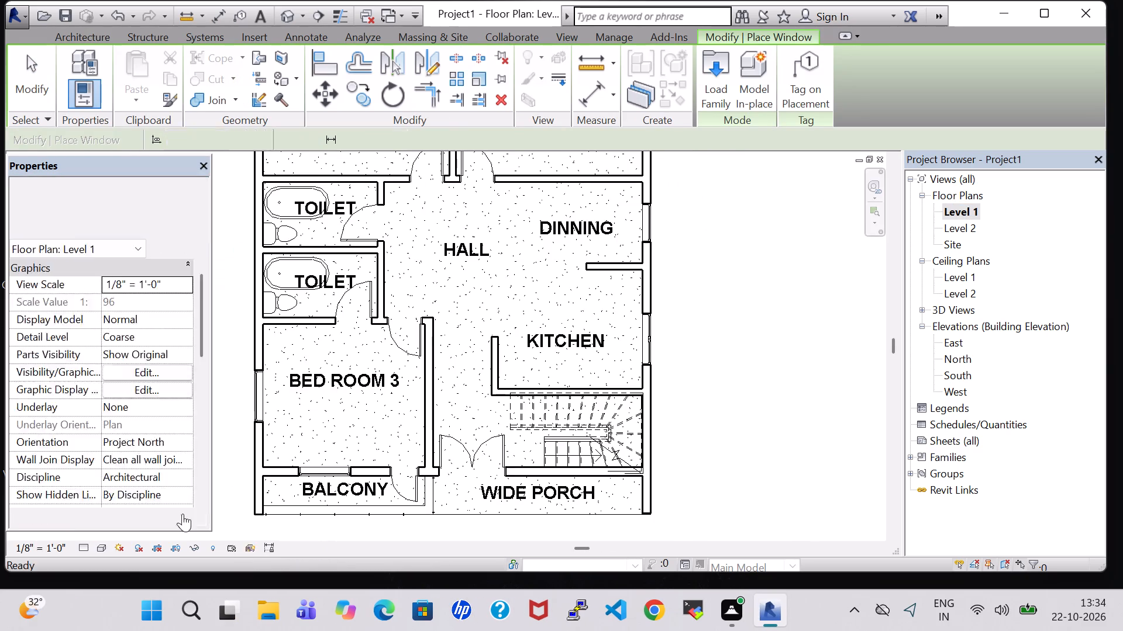
pyautogui.scroll(5, 620, 468)
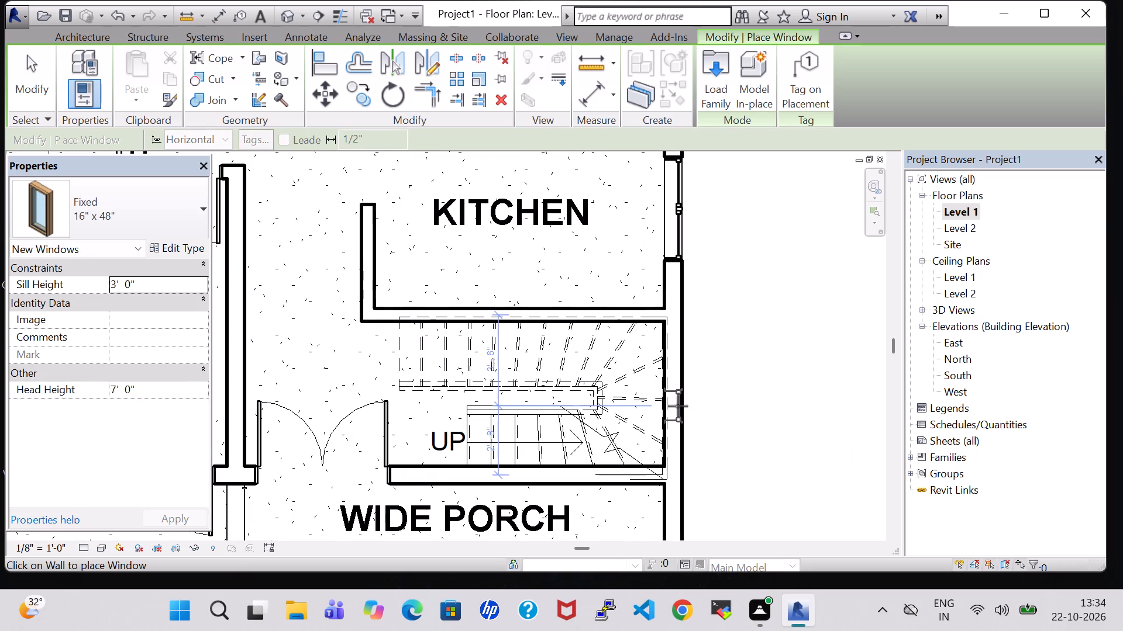
pyautogui.click(678, 406)
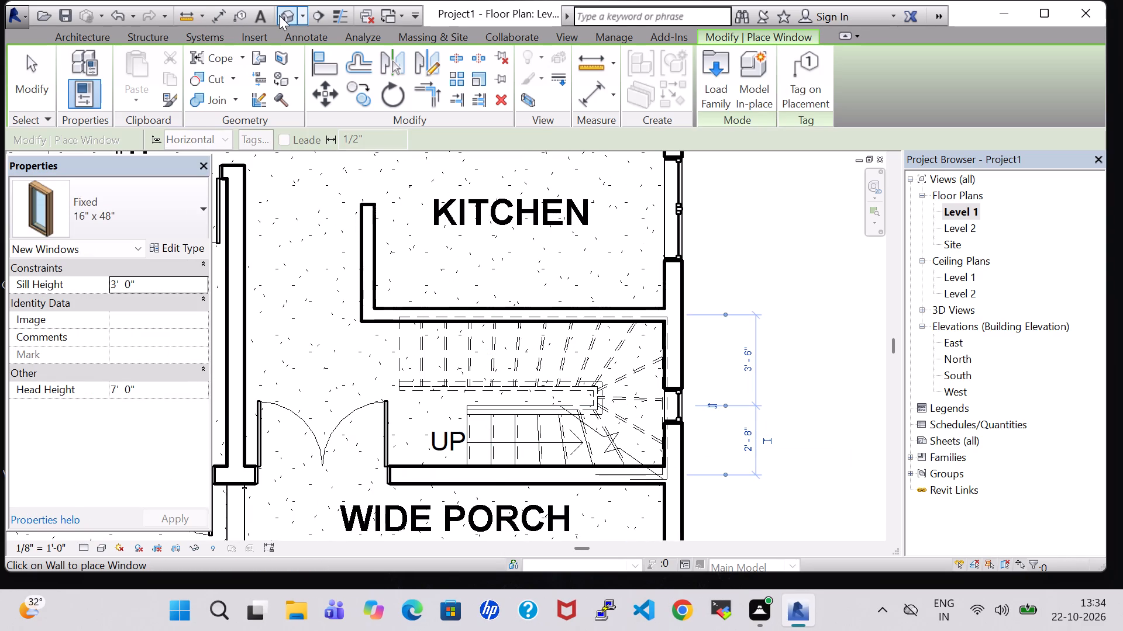
# In the 3D view, change the staircase window in the east wall to type Fixed 24" x 24".
pyautogui.click(281, 18)
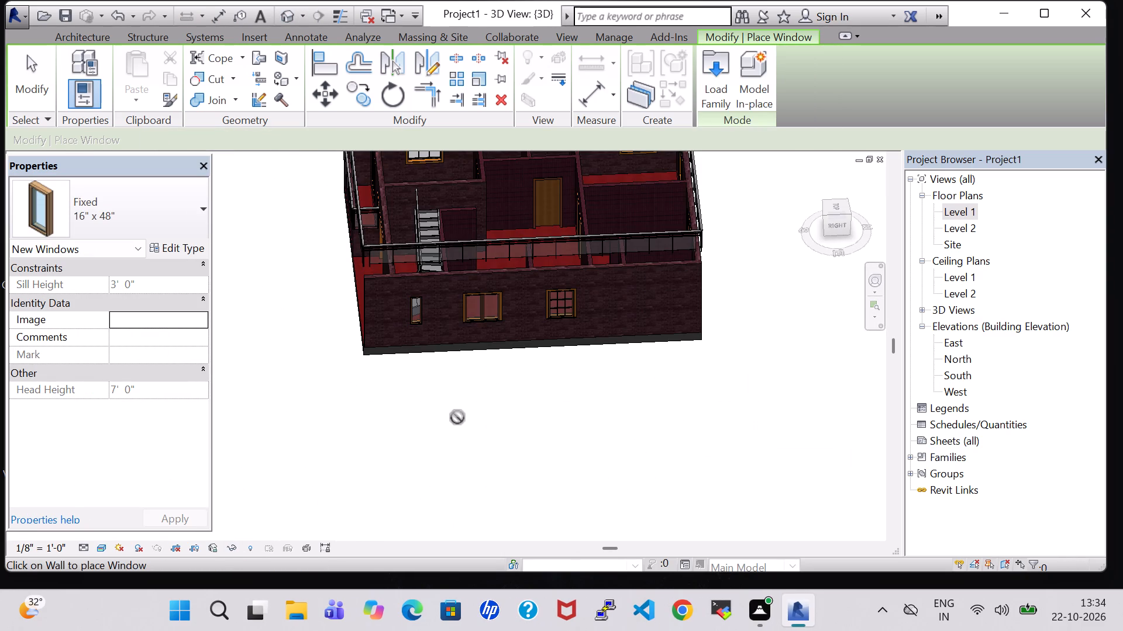
pyautogui.keyDown('shift'); pyautogui.moveTo(429, 410); pyautogui.dragTo(600, 427, button='middle'); pyautogui.keyUp('shift')
pyautogui.moveTo(677, 445); pyautogui.dragTo(676, 304, button='middle')
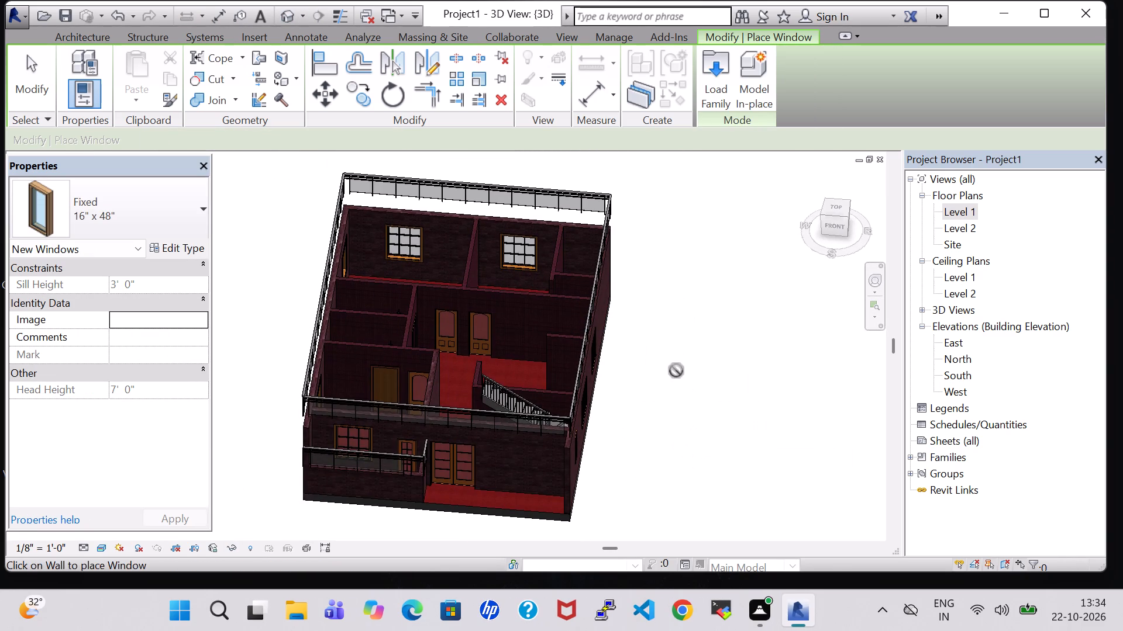
pyautogui.keyDown('shift'); pyautogui.moveTo(676, 370); pyautogui.dragTo(695, 370, button='middle'); pyautogui.keyUp('shift')
pyautogui.keyDown('shift'); pyautogui.moveTo(721, 367); pyautogui.dragTo(745, 364, button='middle'); pyautogui.keyUp('shift')
pyautogui.moveTo(739, 370); pyautogui.dragTo(656, 331, button='middle')
pyautogui.keyDown('shift'); pyautogui.moveTo(688, 361); pyautogui.dragTo(638, 355, button='middle'); pyautogui.keyUp('shift')
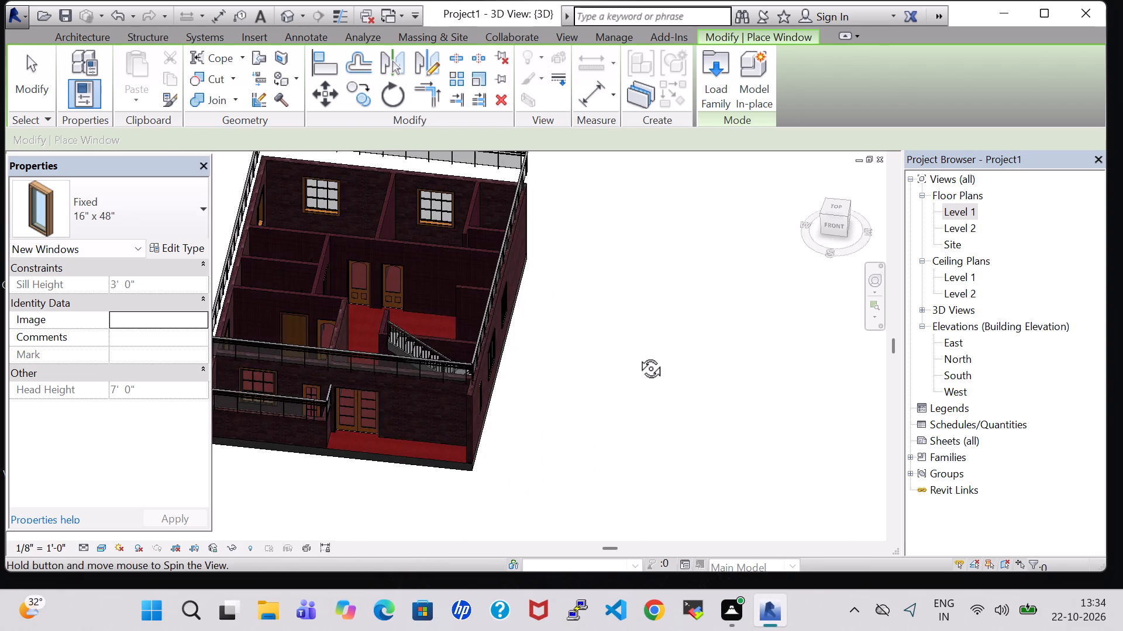
pyautogui.keyDown('shift'); pyautogui.moveTo(638, 355); pyautogui.dragTo(560, 344, button='middle'); pyautogui.keyUp('shift')
pyautogui.keyDown('shift'); pyautogui.middleClick(359, 351); pyautogui.keyUp('shift')
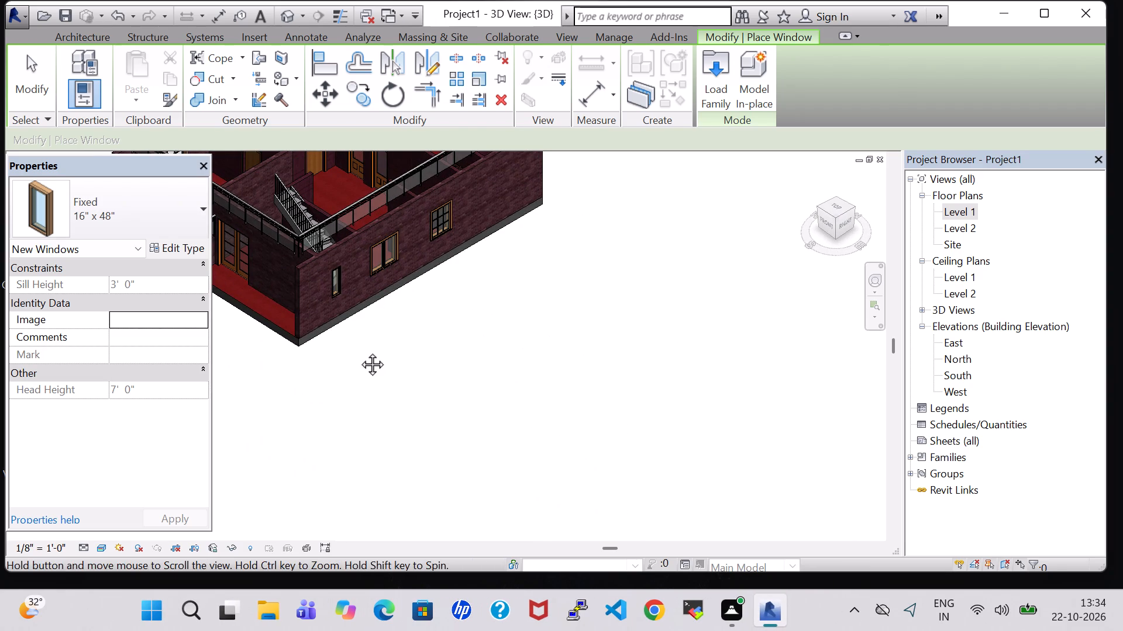
pyautogui.press('Escape')
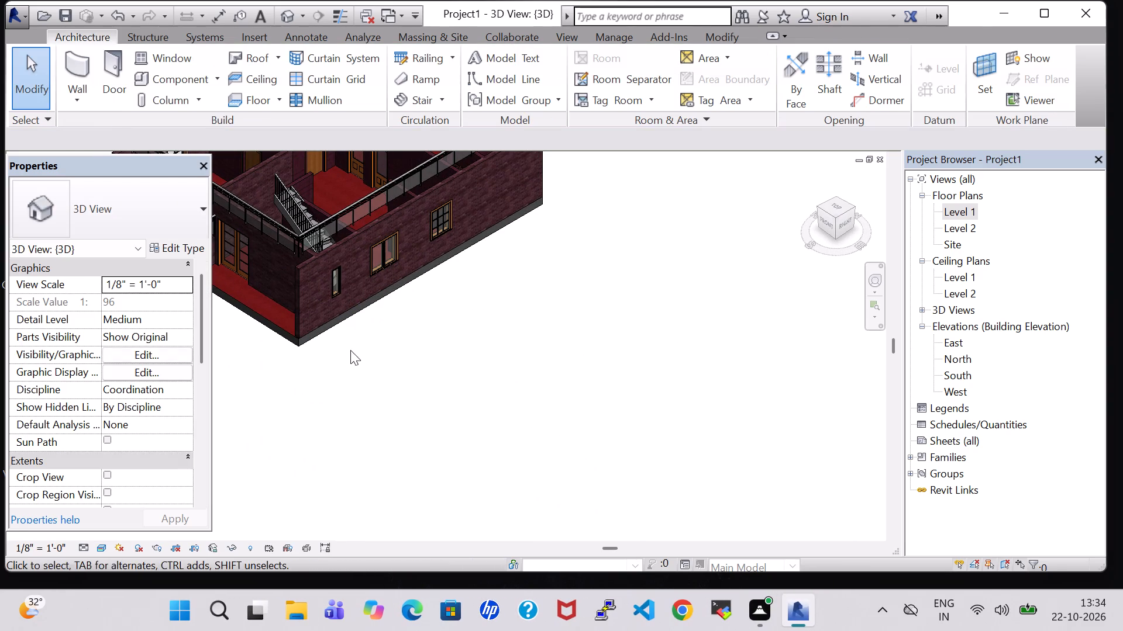
pyautogui.click(332, 285)
pyautogui.click(123, 214)
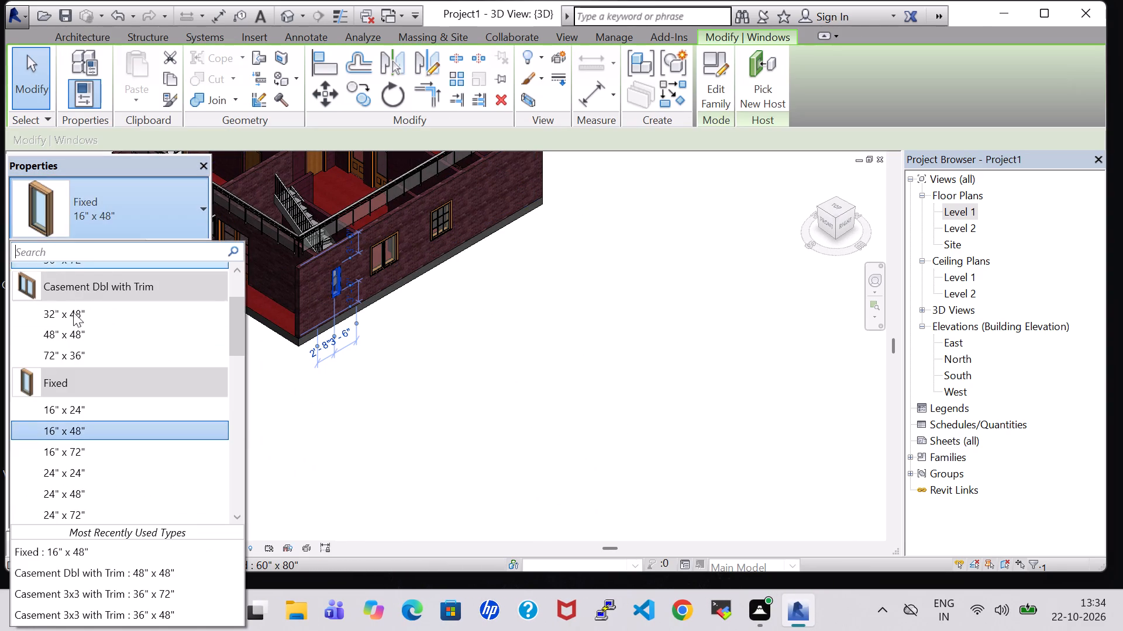
pyautogui.click(69, 477)
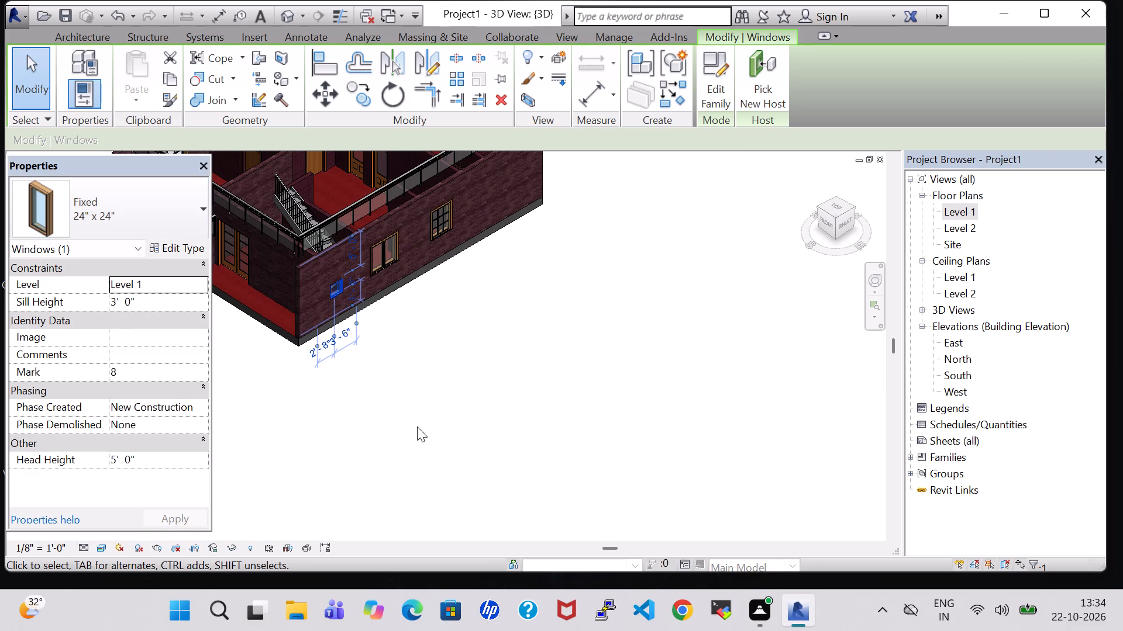
pyautogui.click(442, 416)
# Examine the staircase window's position in the east wall from outside and from inside the 3D model.
pyautogui.keyDown('shift'); pyautogui.moveTo(447, 399); pyautogui.dragTo(430, 375, button='middle'); pyautogui.keyUp('shift')
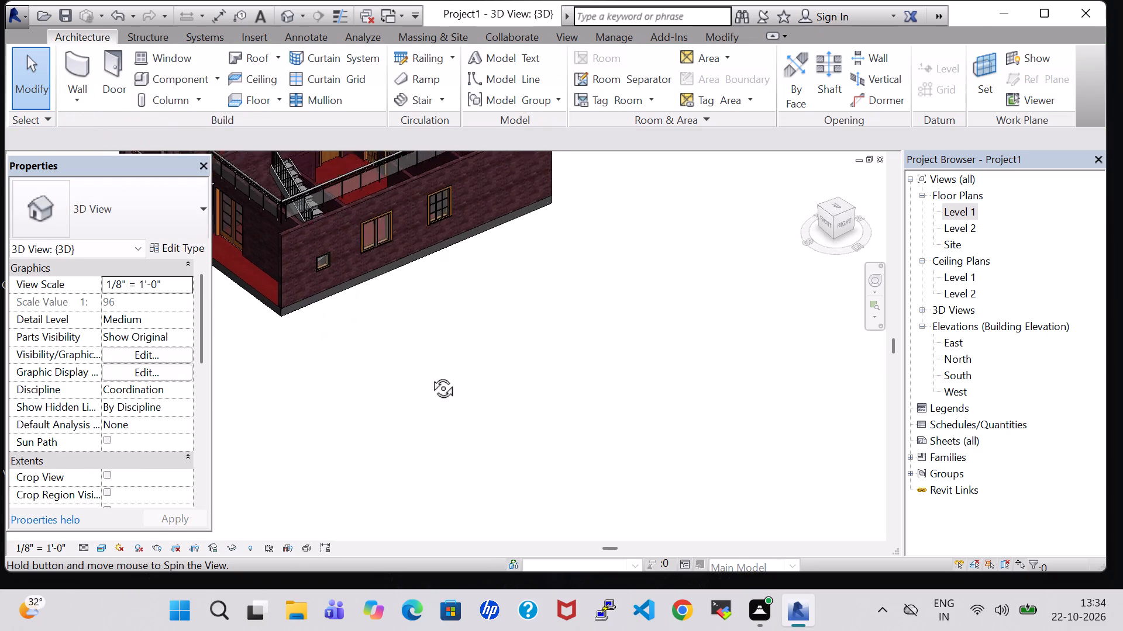
pyautogui.keyDown('shift'); pyautogui.moveTo(430, 375); pyautogui.dragTo(410, 300, button='middle'); pyautogui.keyUp('shift')
pyautogui.keyDown('shift'); pyautogui.moveTo(368, 297); pyautogui.dragTo(656, 386, button='middle'); pyautogui.keyUp('shift')
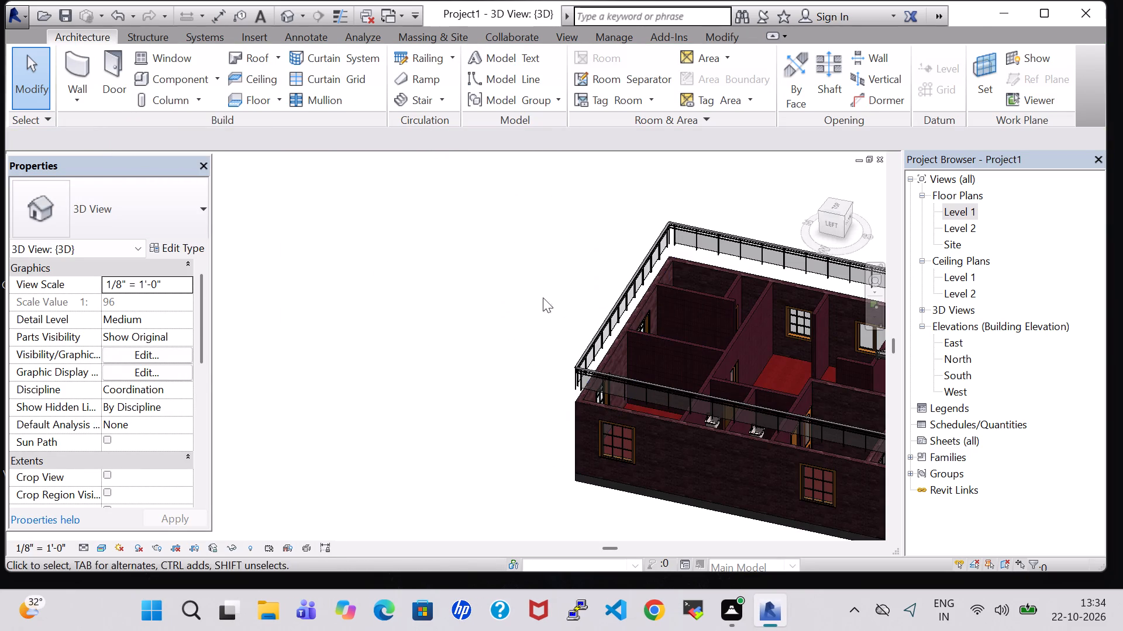
pyautogui.moveTo(526, 283); pyautogui.dragTo(271, 323, button='middle')
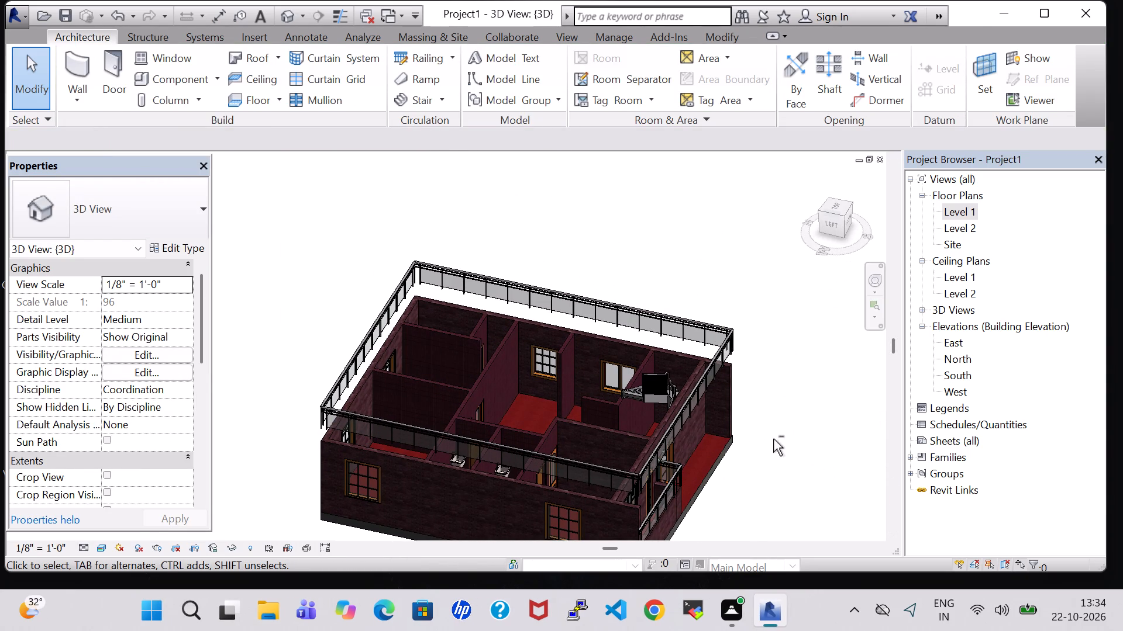
pyautogui.keyDown('shift'); pyautogui.moveTo(773, 439); pyautogui.dragTo(793, 451, button='middle'); pyautogui.keyUp('shift')
pyautogui.moveTo(793, 409); pyautogui.dragTo(664, 388, button='middle')
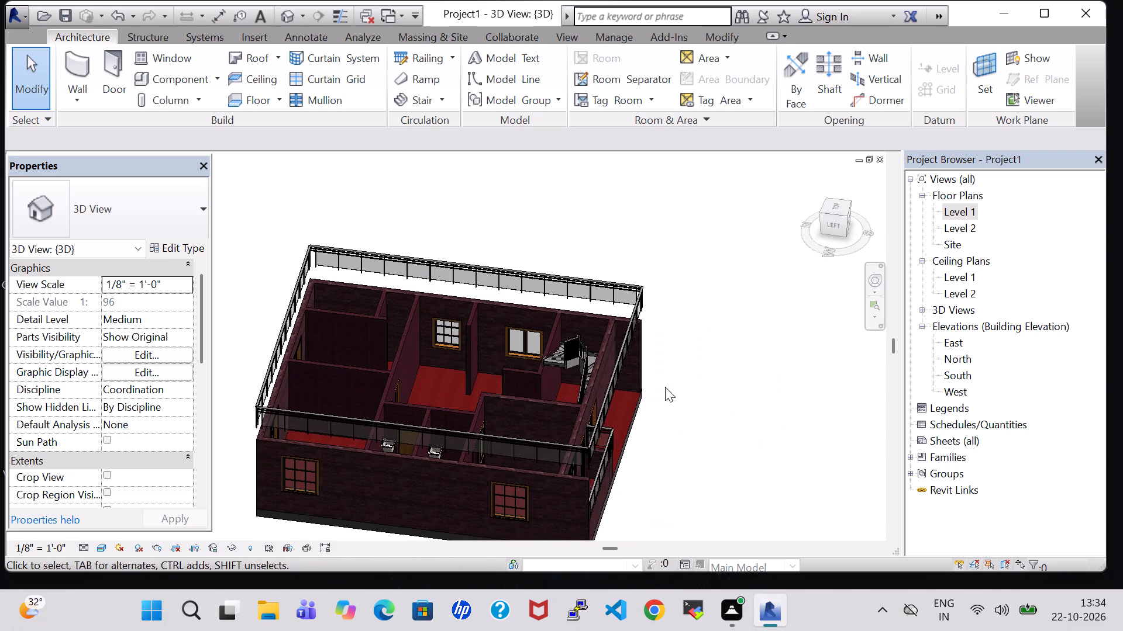
pyautogui.keyDown('shift'); pyautogui.moveTo(683, 380); pyautogui.dragTo(697, 425, button='middle'); pyautogui.keyUp('shift')
pyautogui.keyDown('shift'); pyautogui.moveTo(699, 431); pyautogui.dragTo(711, 468, button='middle'); pyautogui.keyUp('shift')
pyautogui.keyDown('shift'); pyautogui.moveTo(707, 251); pyautogui.dragTo(701, 332, button='middle'); pyautogui.keyUp('shift')
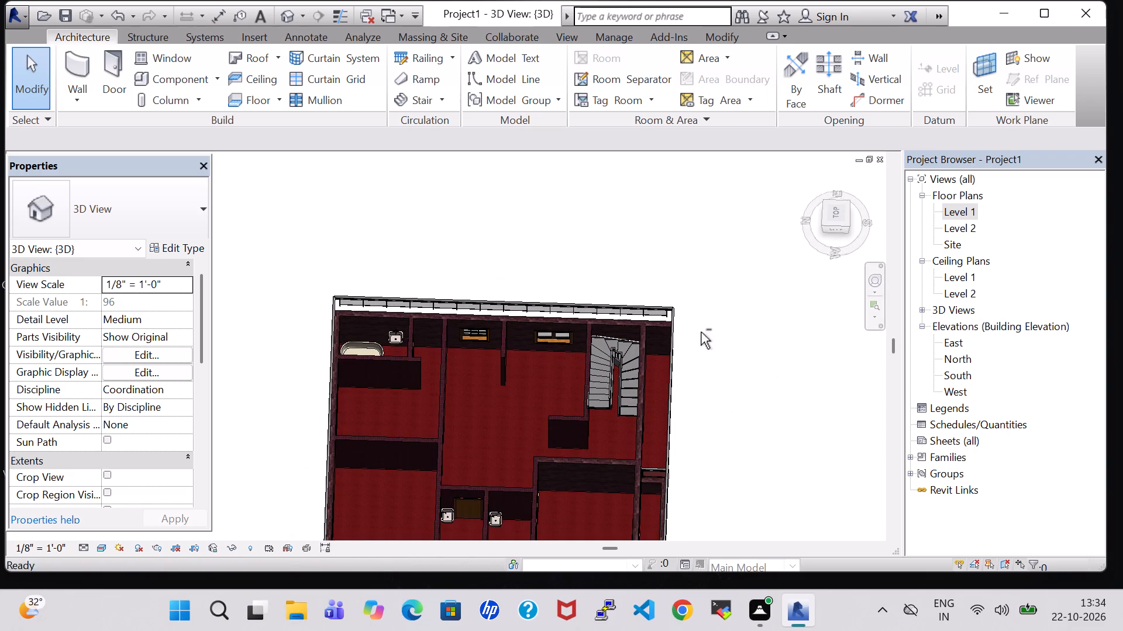
pyautogui.keyDown('shift'); pyautogui.moveTo(736, 416); pyautogui.dragTo(624, 411, button='middle'); pyautogui.keyUp('shift')
pyautogui.moveTo(458, 335); pyautogui.dragTo(614, 310, button='middle')
pyautogui.keyDown('shift'); pyautogui.moveTo(611, 438); pyautogui.dragTo(494, 385, button='middle'); pyautogui.keyUp('shift')
pyautogui.moveTo(238, 354); pyautogui.dragTo(515, 354, button='middle')
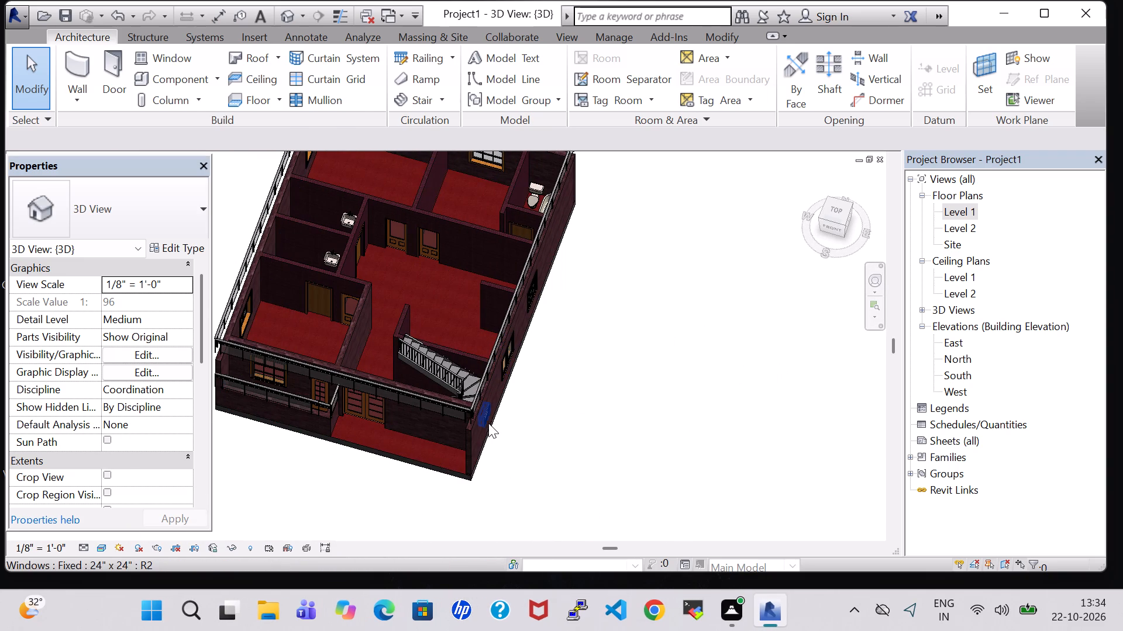
# Raise the staircase window in the east wall to a sill height of 6' 9".
pyautogui.click(488, 423)
pyautogui.press('Up')
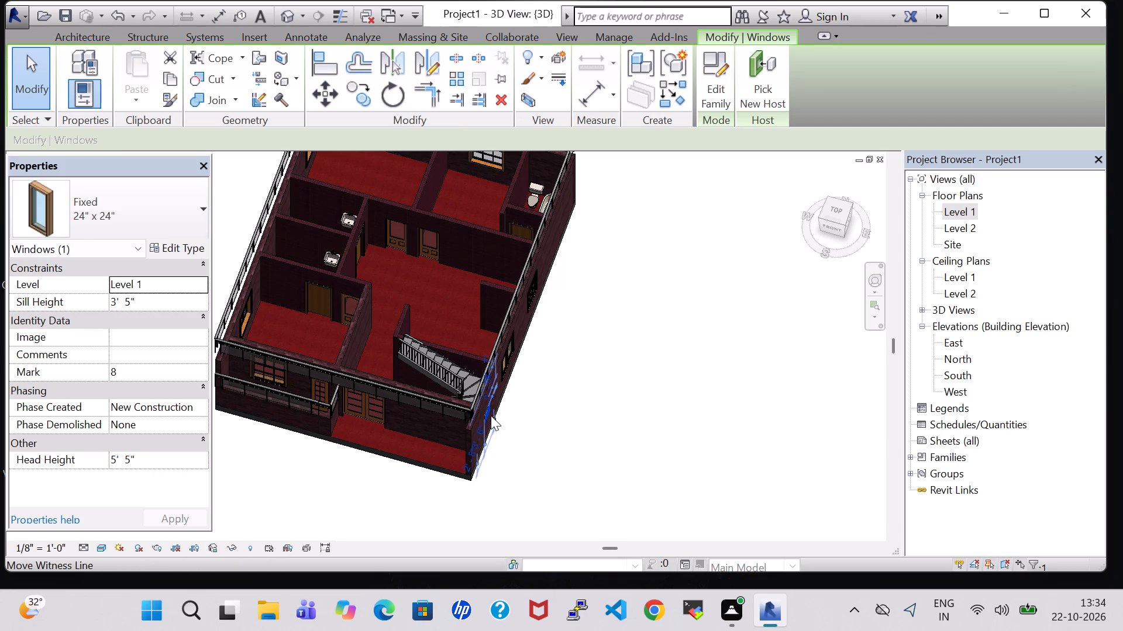
pyautogui.press('Up')
pyautogui.press('Up')
pyautogui.press('Up')
pyautogui.press('Up')
pyautogui.press('Up')
pyautogui.press('Up')
pyautogui.press('Up')
pyautogui.press('Up')
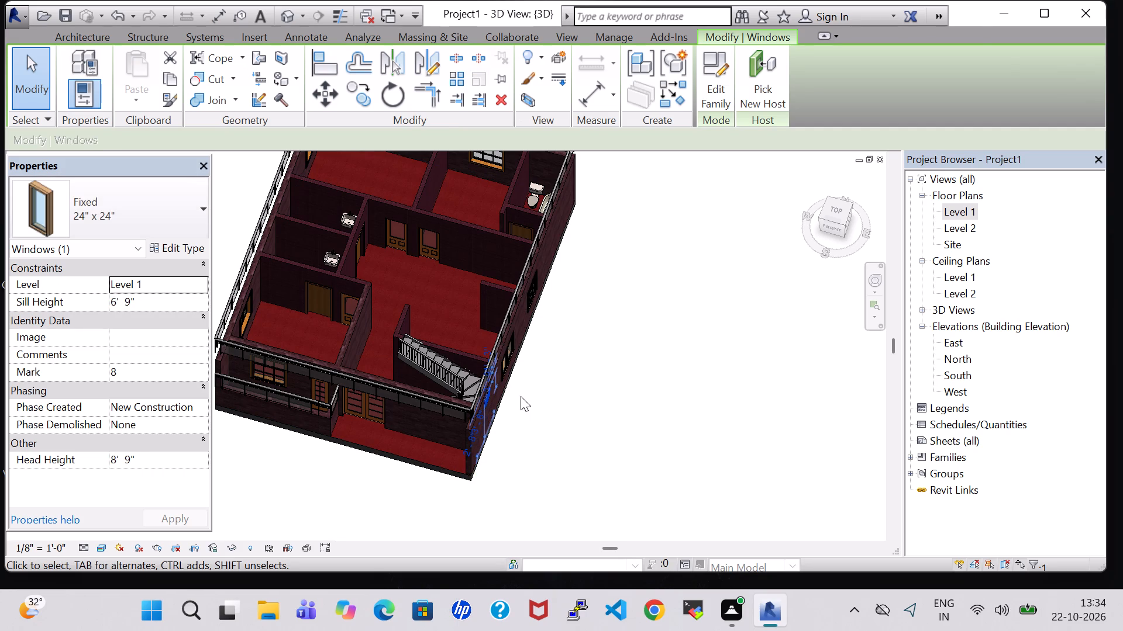
pyautogui.click(632, 459)
# Check the raised staircase window's height against the stairs and the Kitchen and Dining windows in the 3D model.
pyautogui.moveTo(623, 446); pyautogui.dragTo(760, 454, button='middle')
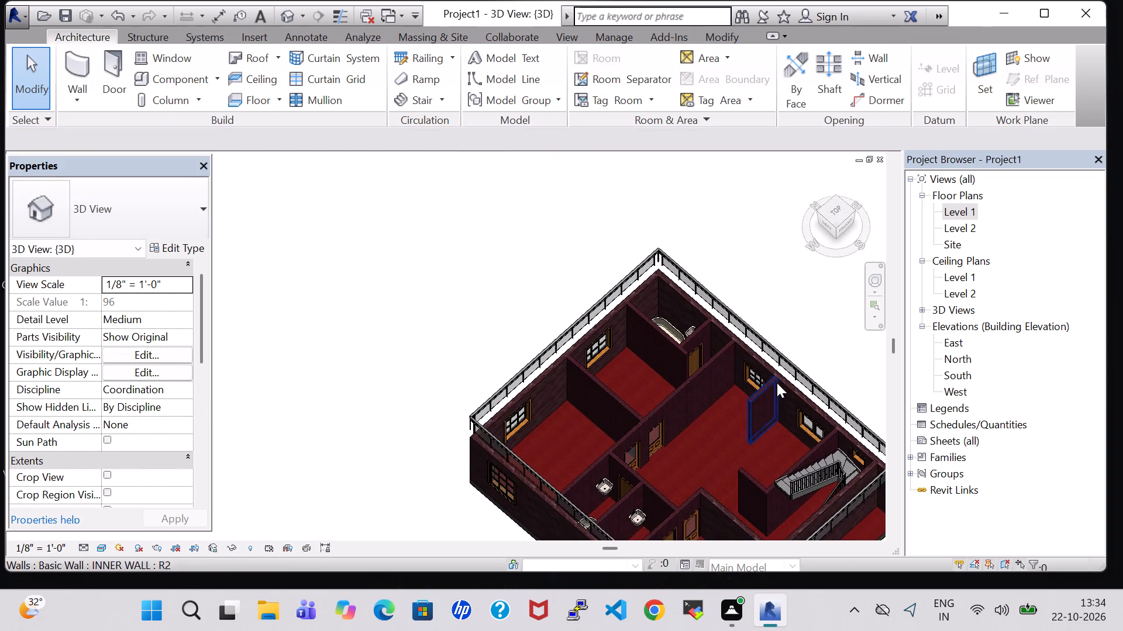
pyautogui.moveTo(773, 299); pyautogui.dragTo(567, 291, button='middle')
pyautogui.moveTo(696, 380); pyautogui.dragTo(692, 263, button='middle')
pyautogui.moveTo(698, 340); pyautogui.dragTo(757, 359, button='middle')
pyautogui.moveTo(707, 213); pyautogui.dragTo(428, 218, button='middle')
pyautogui.middleClick(425, 218)
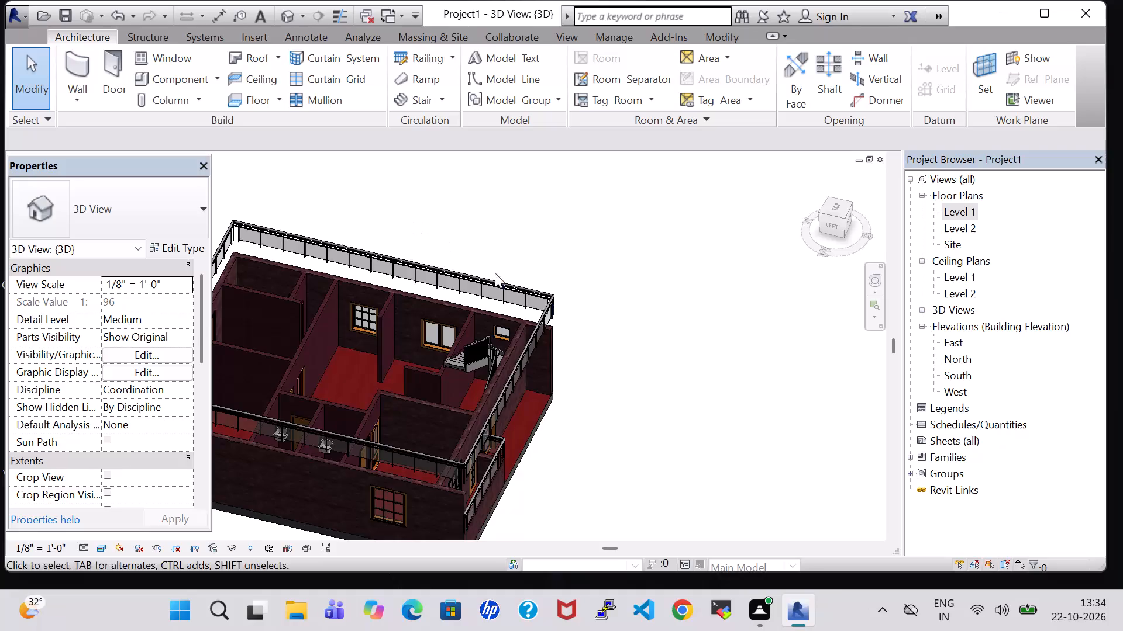
pyautogui.moveTo(660, 422); pyautogui.dragTo(685, 330, button='middle')
pyautogui.moveTo(647, 323); pyautogui.dragTo(671, 328, button='middle')
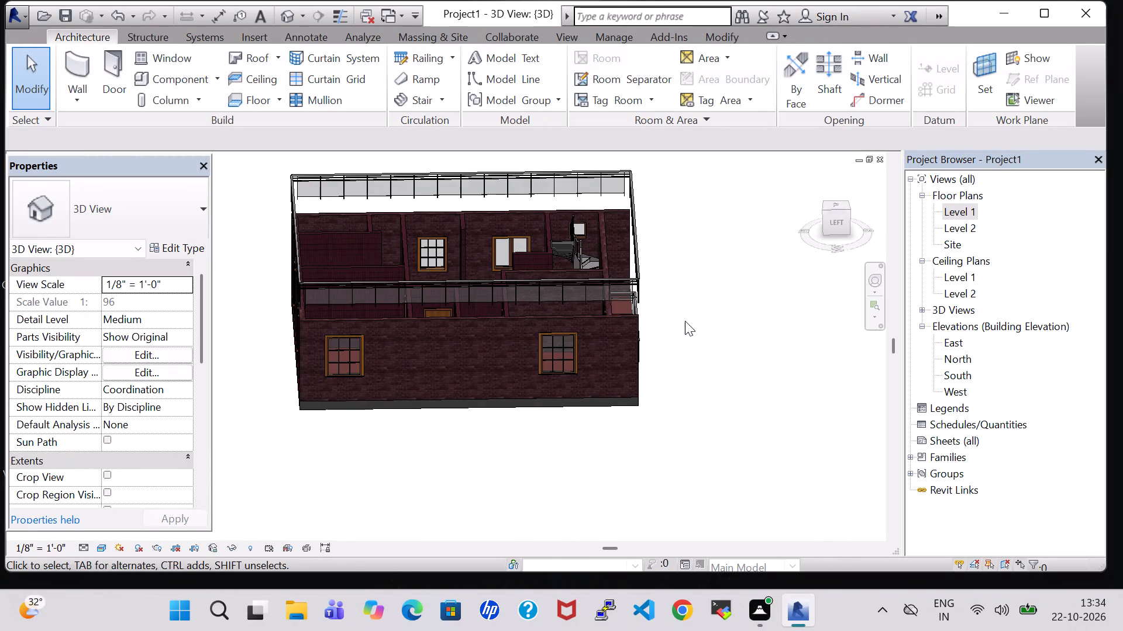
pyautogui.moveTo(686, 320); pyautogui.dragTo(680, 401, button='middle')
pyautogui.scroll(3, 679, 394)
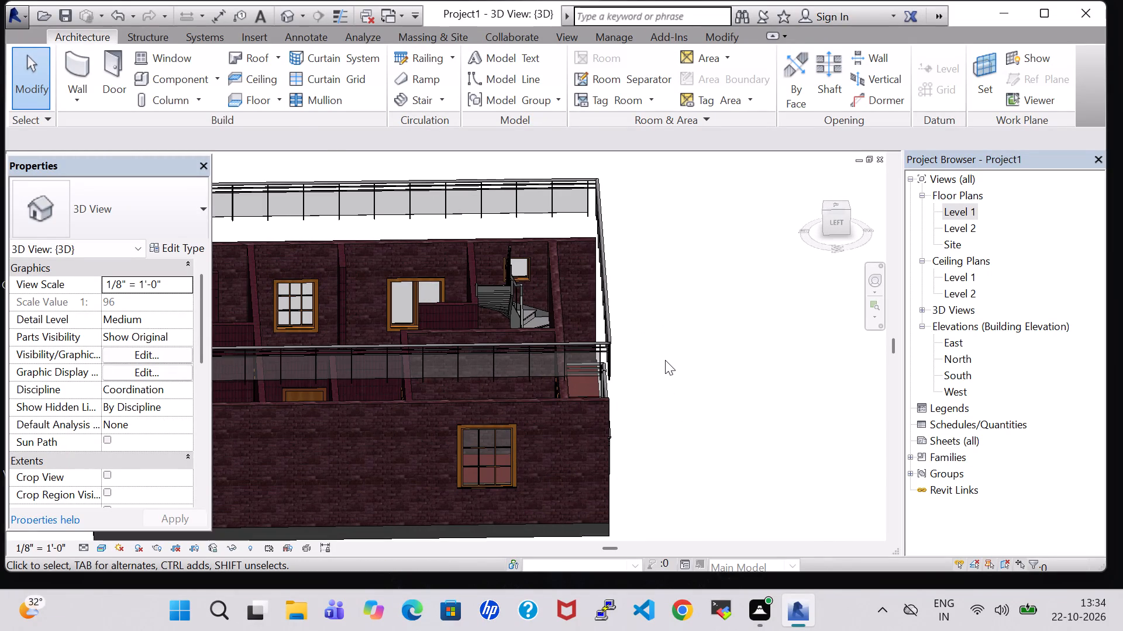
pyautogui.keyDown('shift'); pyautogui.moveTo(667, 289); pyautogui.dragTo(670, 359, button='middle'); pyautogui.keyUp('shift')
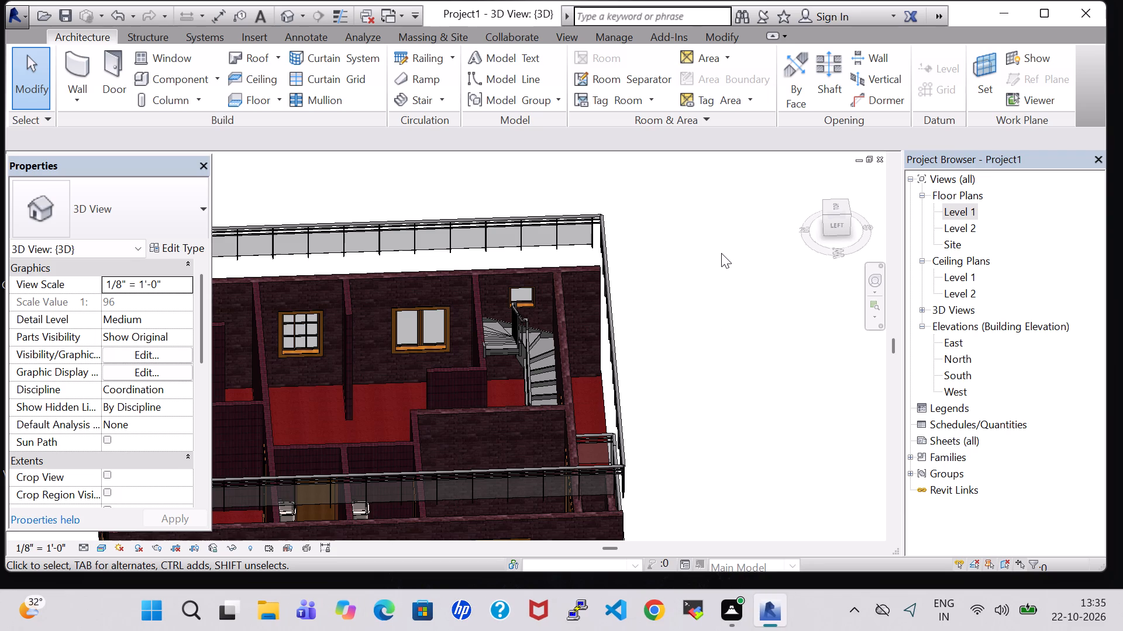
pyautogui.scroll(-1, 704, 265)
pyautogui.keyDown('shift'); pyautogui.moveTo(704, 265); pyautogui.dragTo(673, 345, button='middle'); pyautogui.keyUp('shift')
# Review the whole Level 1 floor plan with its rooms and windows.
pyautogui.doubleClick(955, 213)
pyautogui.scroll(-1, 738, 281)
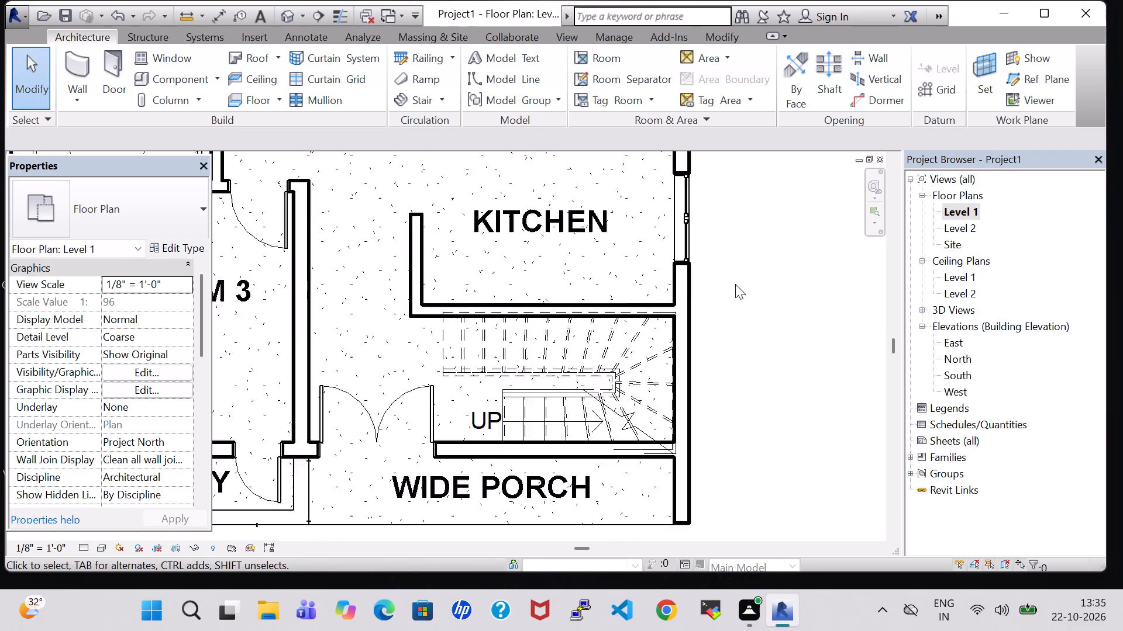
pyautogui.scroll(-5, 735, 284)
pyautogui.moveTo(738, 284); pyautogui.dragTo(687, 358, button='middle')
pyautogui.scroll(-2, 698, 355)
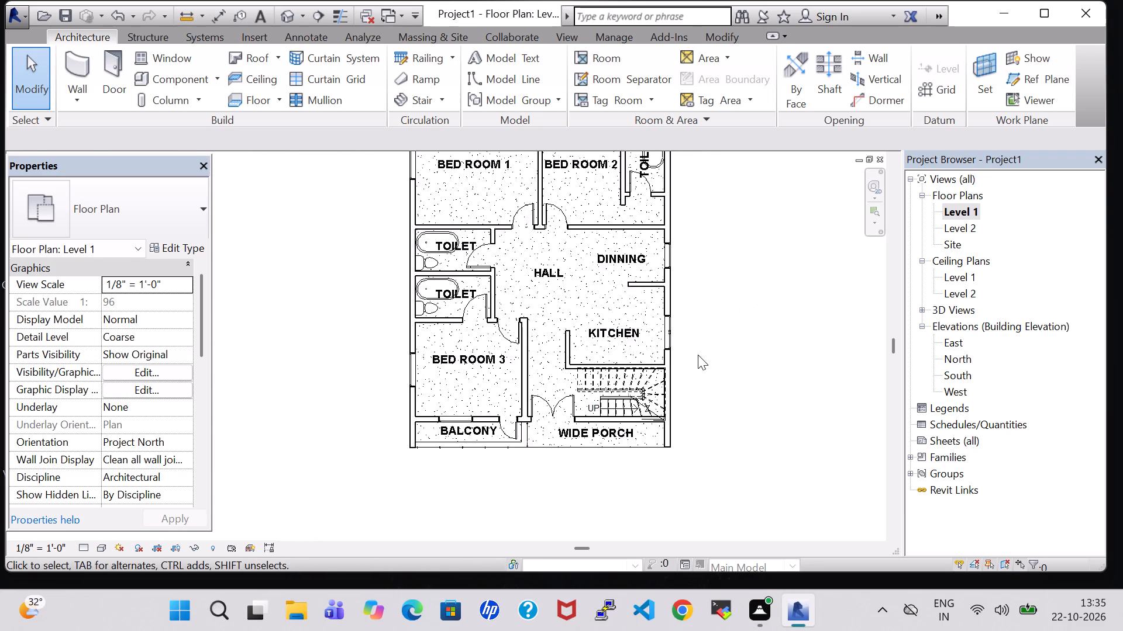
pyautogui.scroll(-2, 699, 350)
pyautogui.moveTo(734, 307); pyautogui.dragTo(683, 352, button='middle')
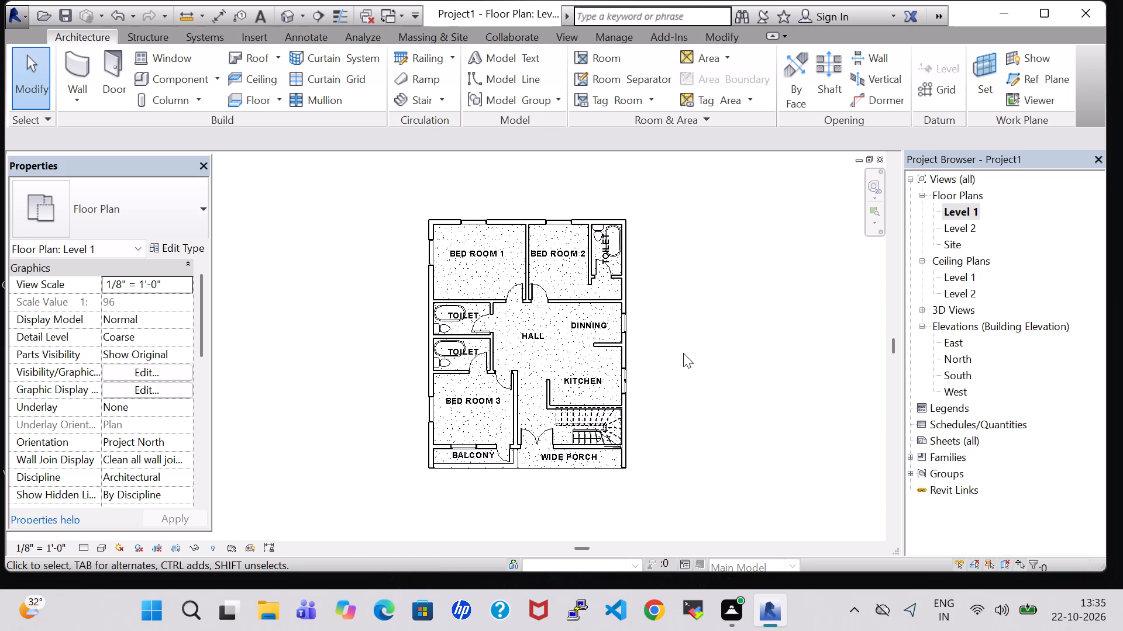
# Examine the building's interior and front facade in the 3D view.
pyautogui.click(285, 9)
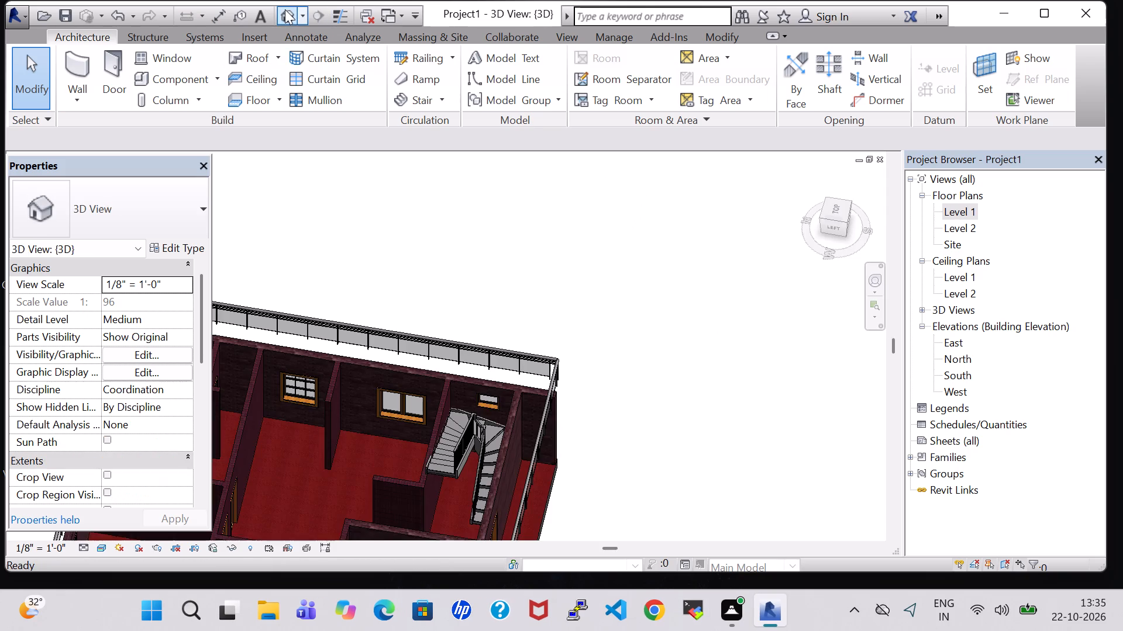
pyautogui.scroll(-4, 519, 321)
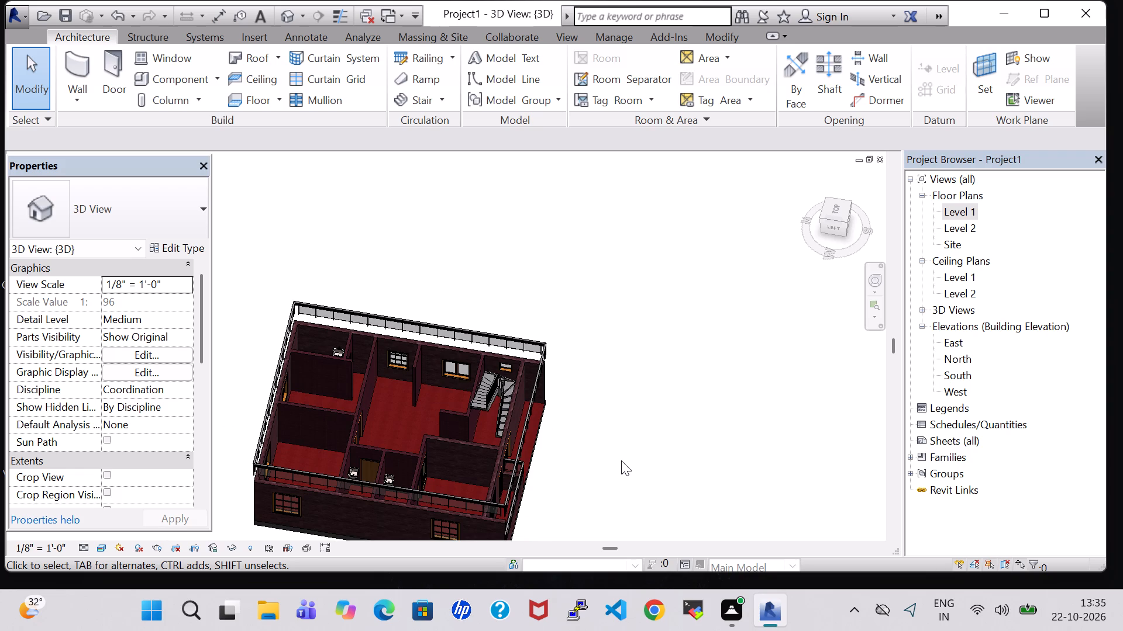
pyautogui.keyDown('shift'); pyautogui.moveTo(621, 460); pyautogui.dragTo(494, 414, button='middle'); pyautogui.keyUp('shift')
pyautogui.moveTo(386, 346); pyautogui.dragTo(763, 299, button='middle')
pyautogui.keyDown('shift'); pyautogui.moveTo(746, 416); pyautogui.dragTo(716, 364, button='middle'); pyautogui.keyUp('shift')
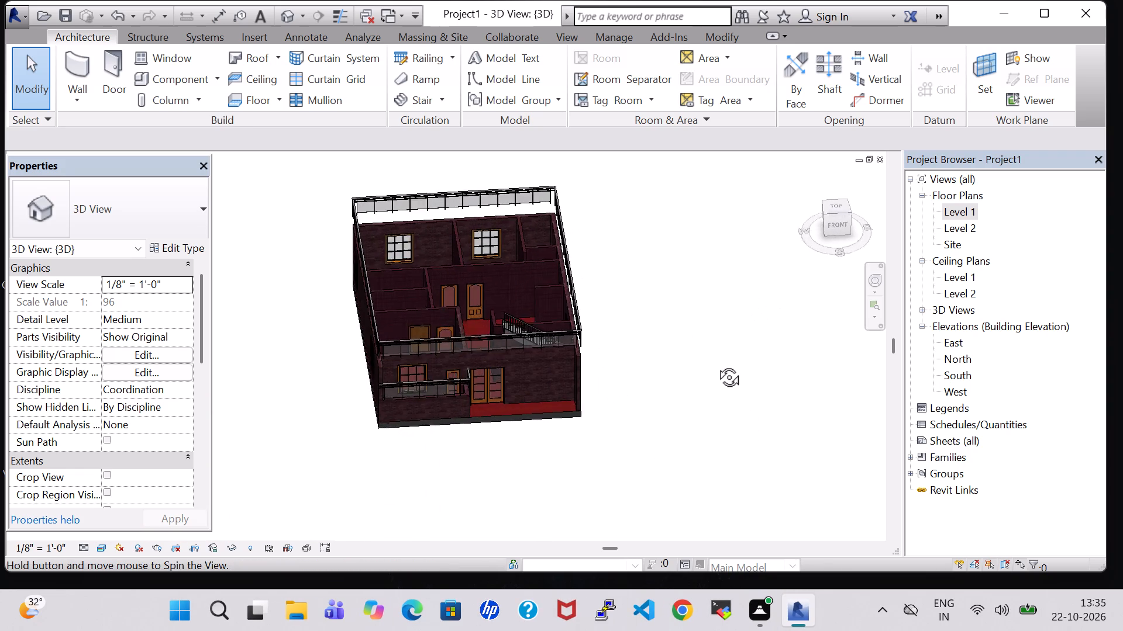
pyautogui.keyDown('shift'); pyautogui.moveTo(716, 364); pyautogui.dragTo(716, 344, button='middle'); pyautogui.keyUp('shift')
pyautogui.moveTo(669, 316); pyautogui.dragTo(662, 251, button='middle')
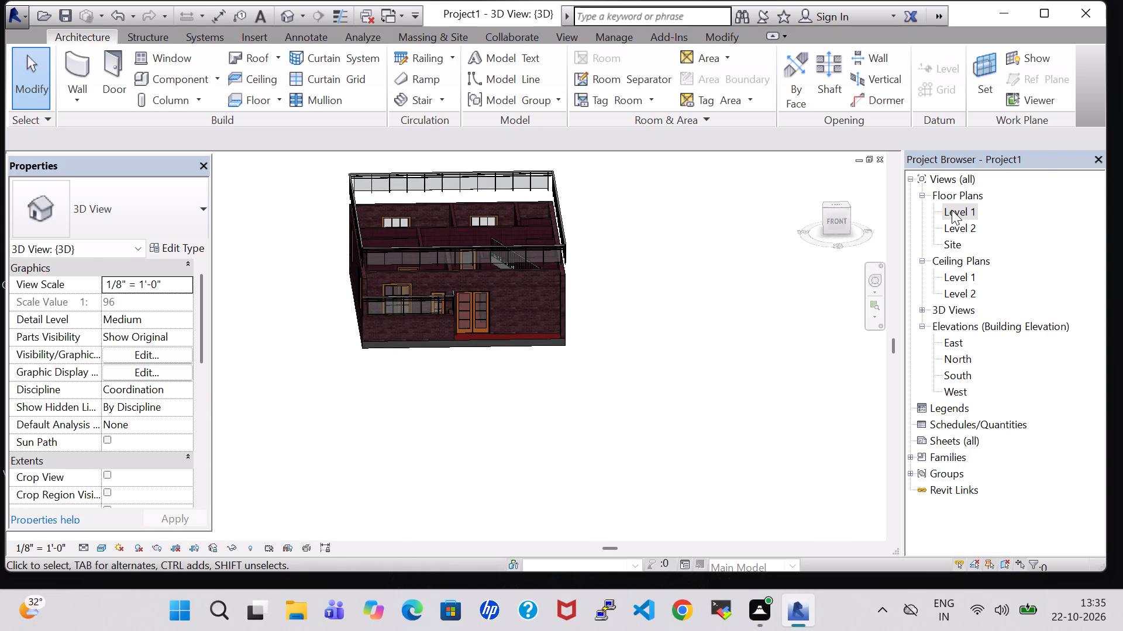
# Return to the Level 1 floor plan and review the full room layout.
pyautogui.doubleClick(952, 210)
pyautogui.scroll(-1, 660, 234)
pyautogui.scroll(2, 661, 348)
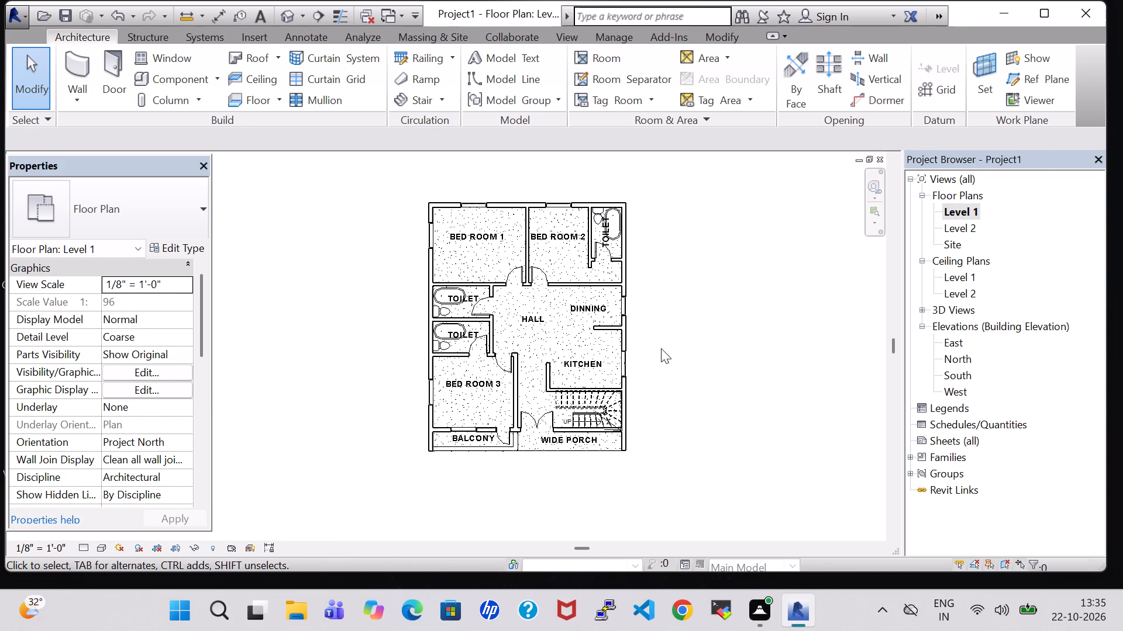
pyautogui.moveTo(661, 348); pyautogui.dragTo(671, 356, button='middle')
pyautogui.middleClick(671, 356)
pyautogui.scroll(1, 672, 356)
pyautogui.moveTo(672, 356); pyautogui.dragTo(682, 358, button='middle')
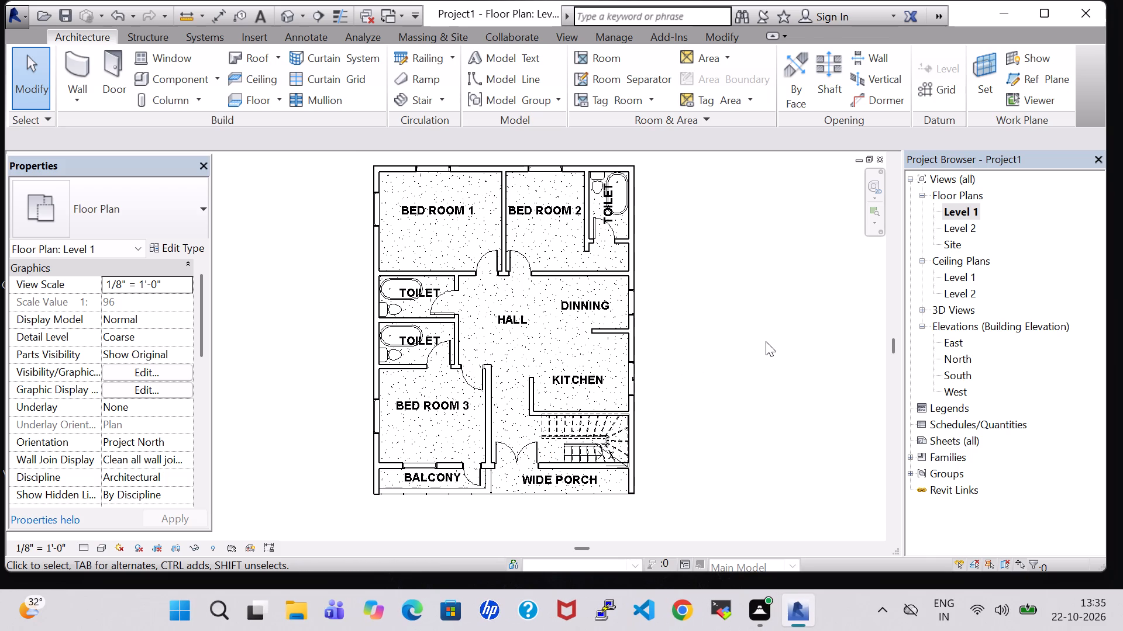
pyautogui.moveTo(733, 297); pyautogui.dragTo(745, 302, button='middle')
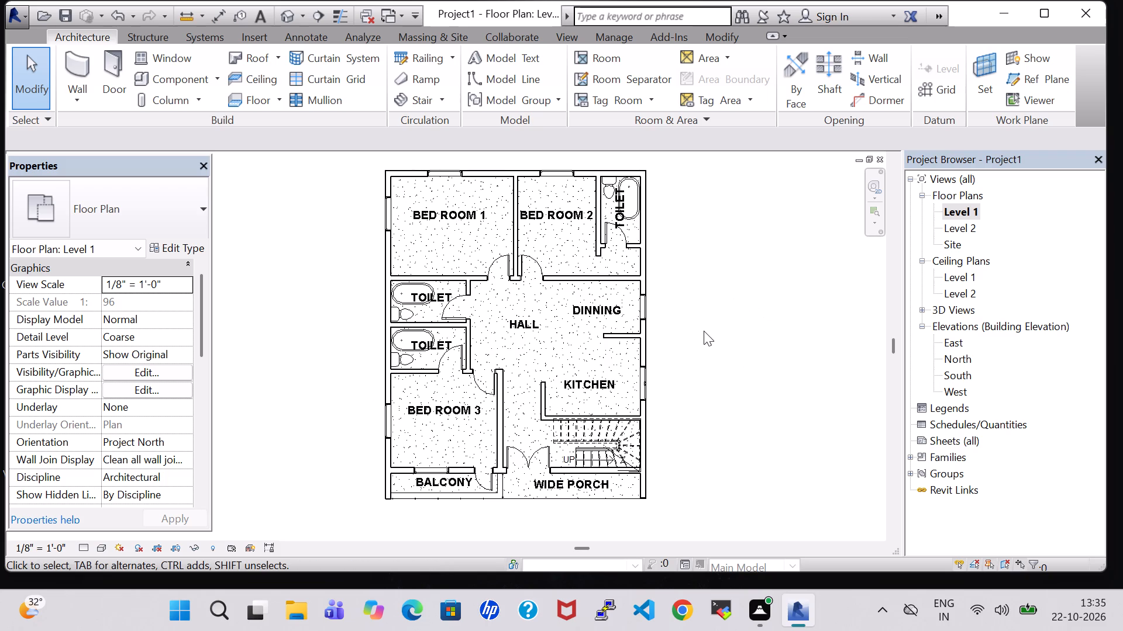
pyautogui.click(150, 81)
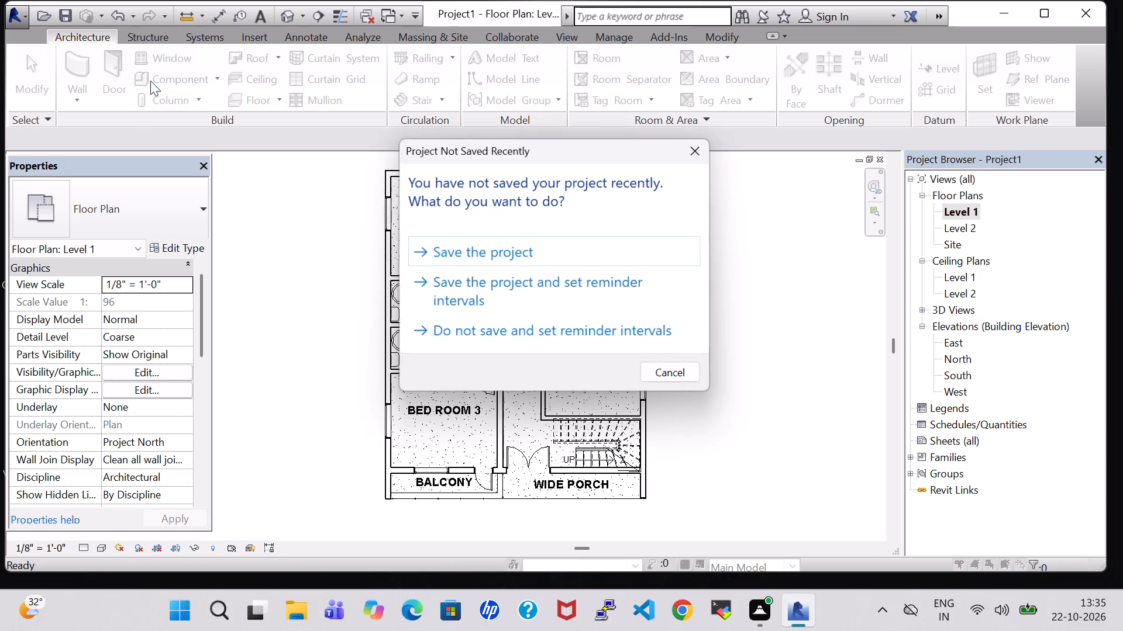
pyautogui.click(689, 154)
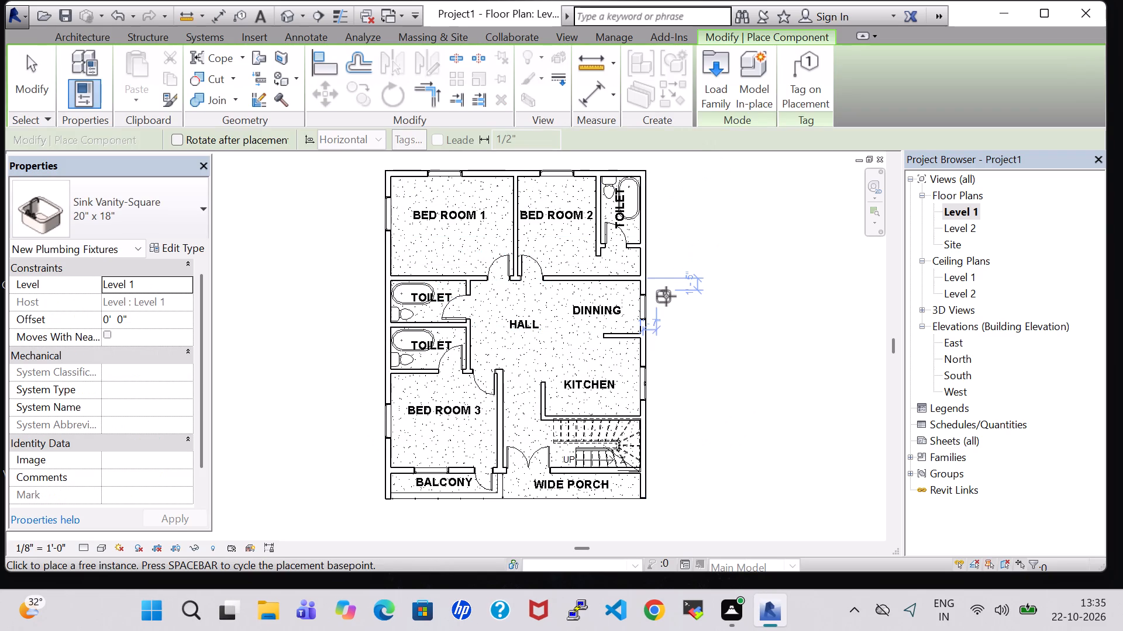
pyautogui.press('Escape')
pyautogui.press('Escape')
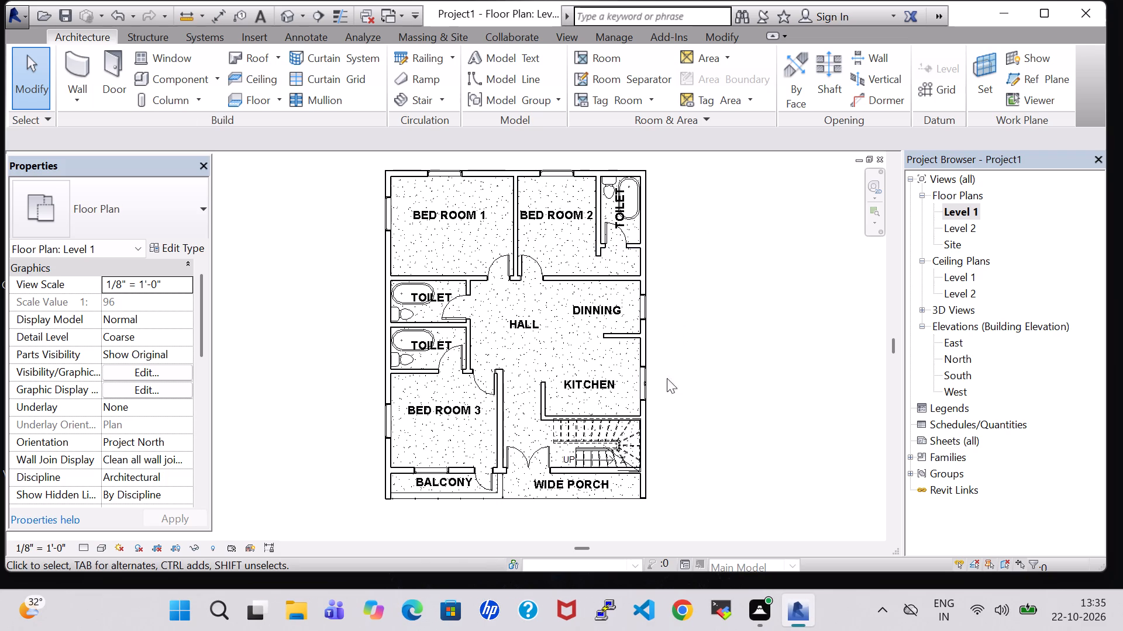
# Load the Bed-Box family from the Beds folder of the US Imperial Furniture library as a component.
pyautogui.click(171, 85)
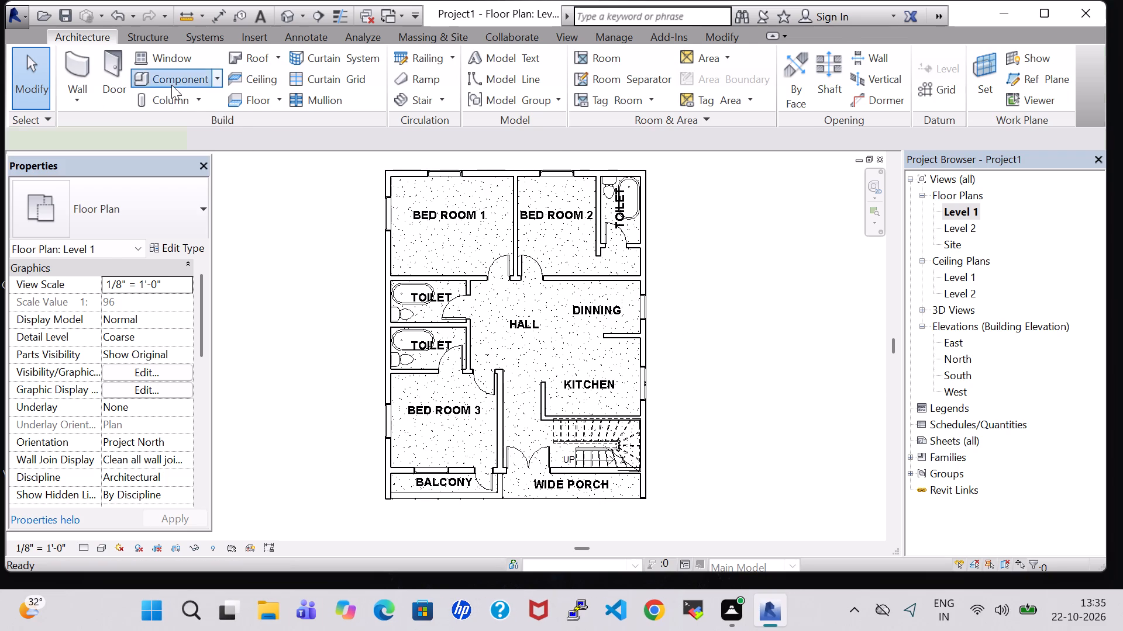
pyautogui.click(714, 85)
pyautogui.scroll(-2, 653, 254)
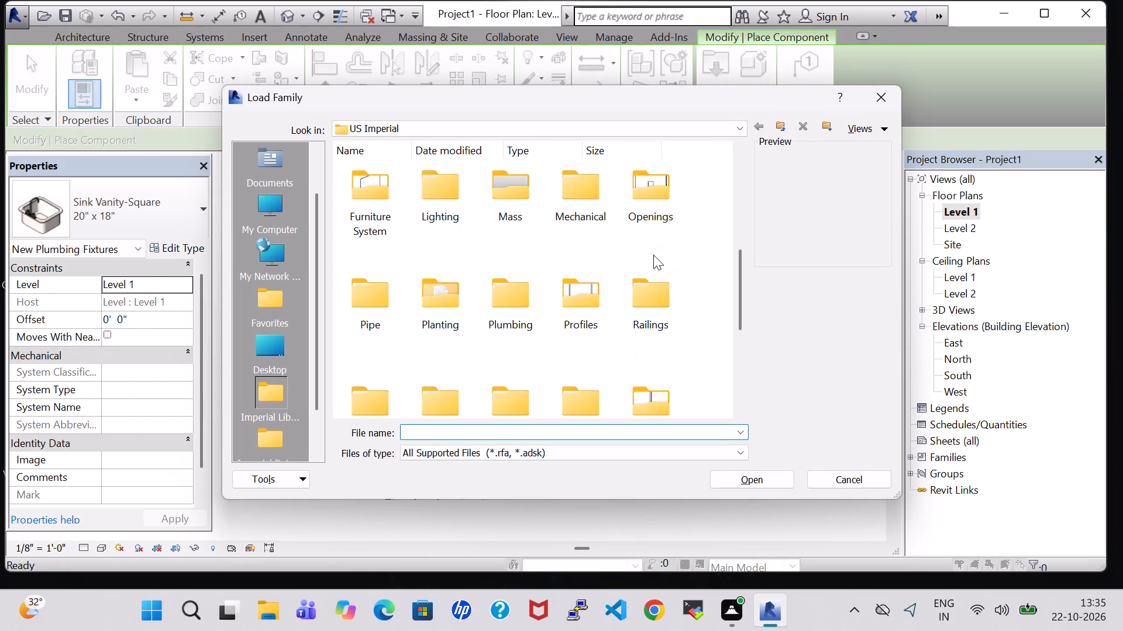
pyautogui.scroll(1, 656, 248)
pyautogui.doubleClick(664, 253)
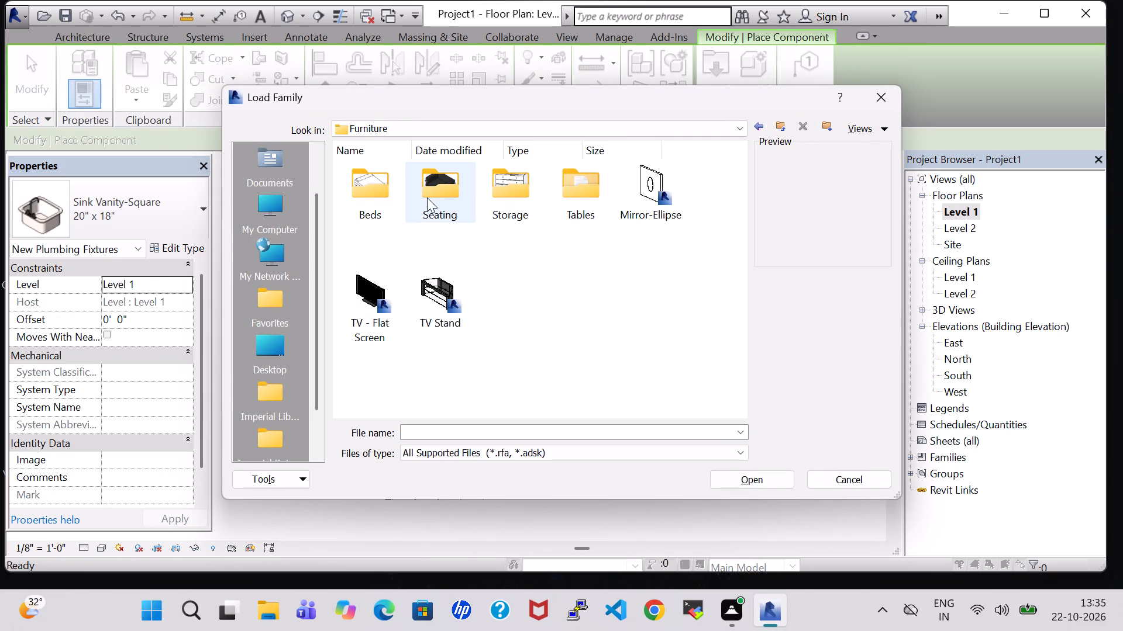
pyautogui.doubleClick(387, 183)
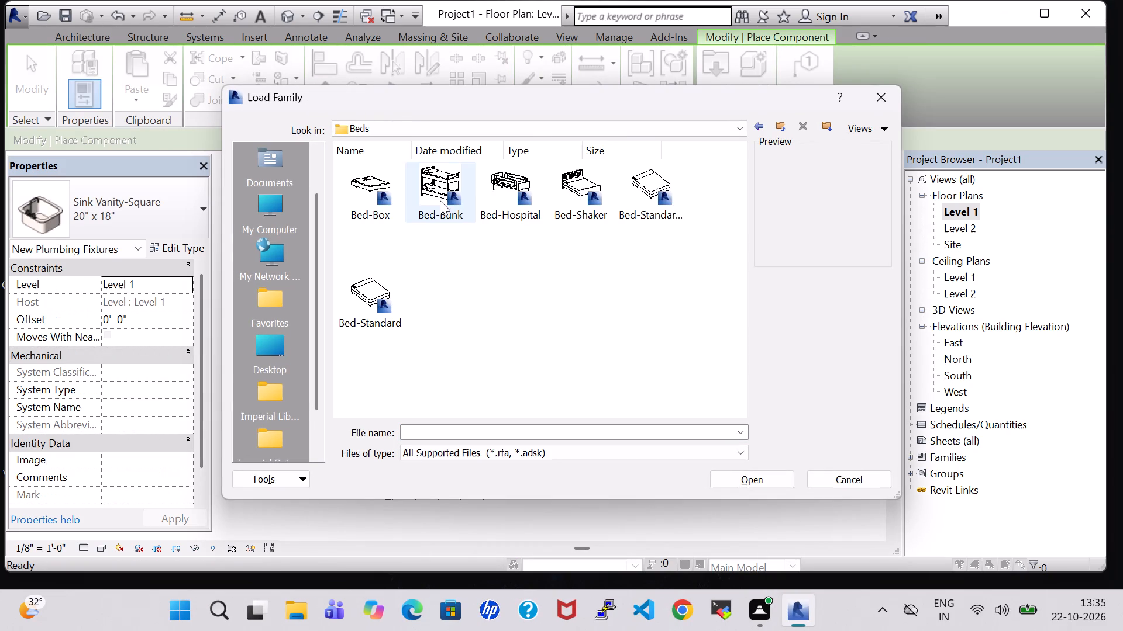
pyautogui.click(651, 201)
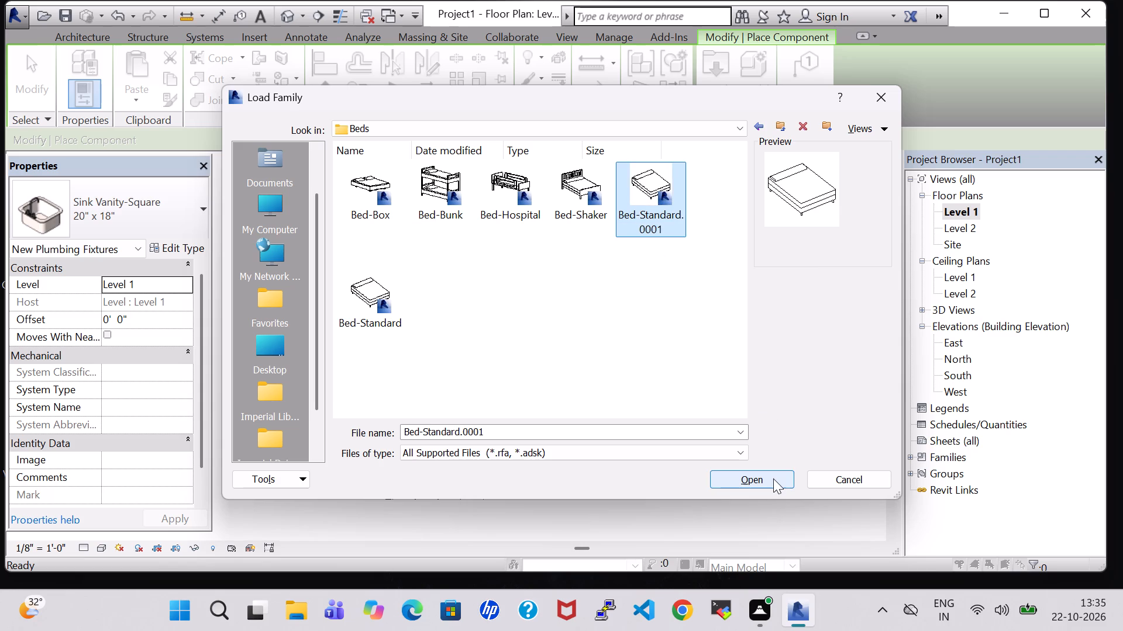
pyautogui.click(354, 186)
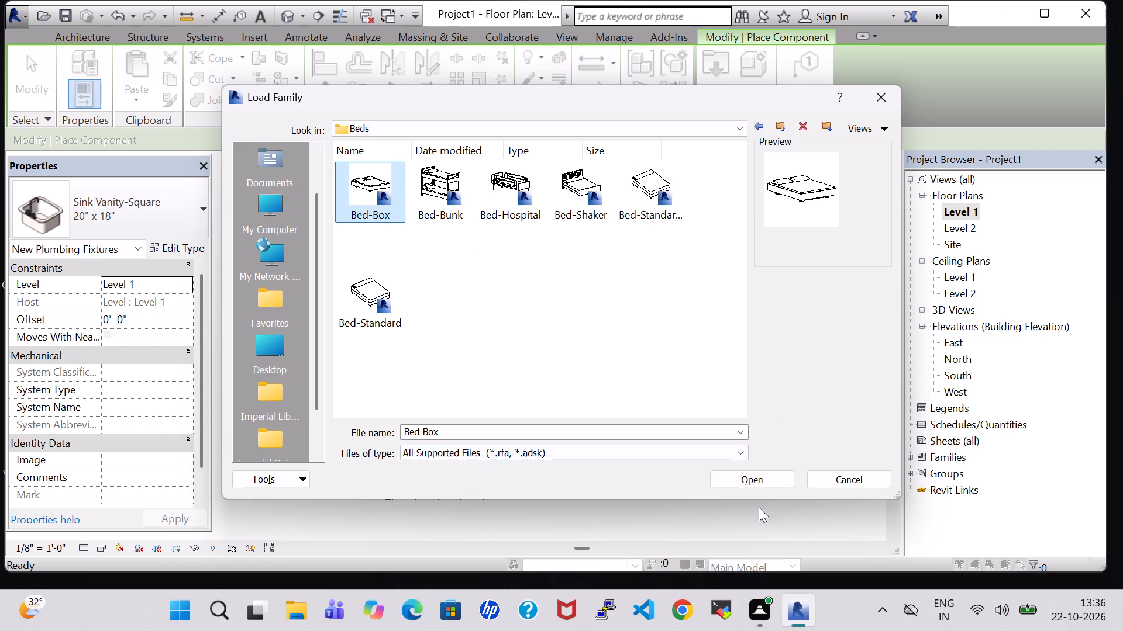
pyautogui.click(761, 481)
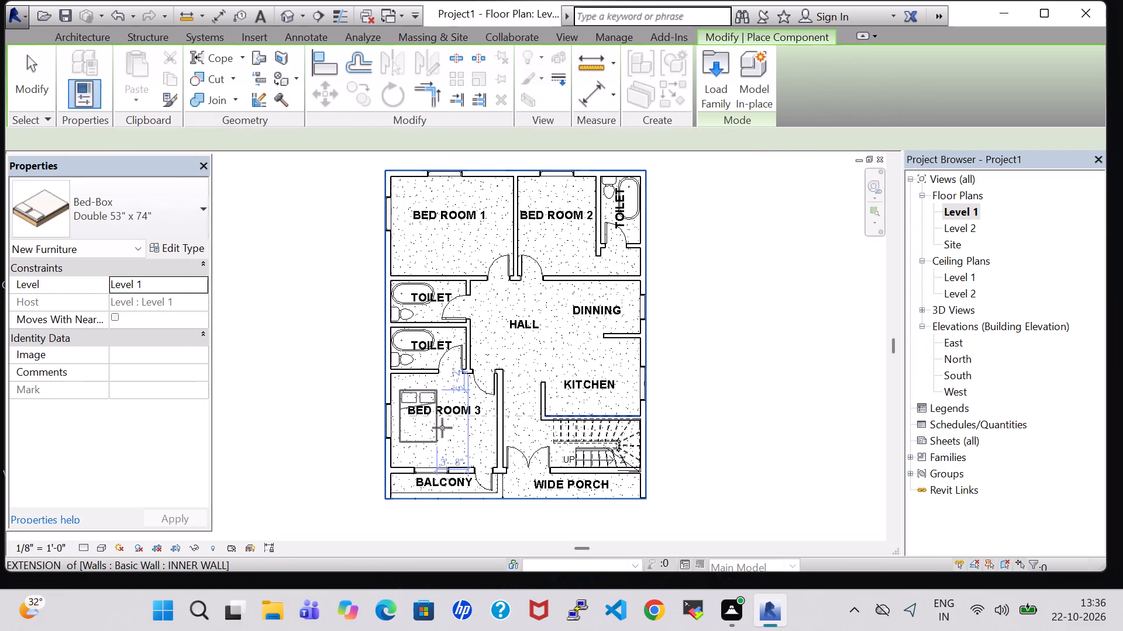
# Place a Double 53" x 74" Bed-Box in Bed Room 3, rotated with its pillows against the west exterior wall by the window.
pyautogui.press('space')
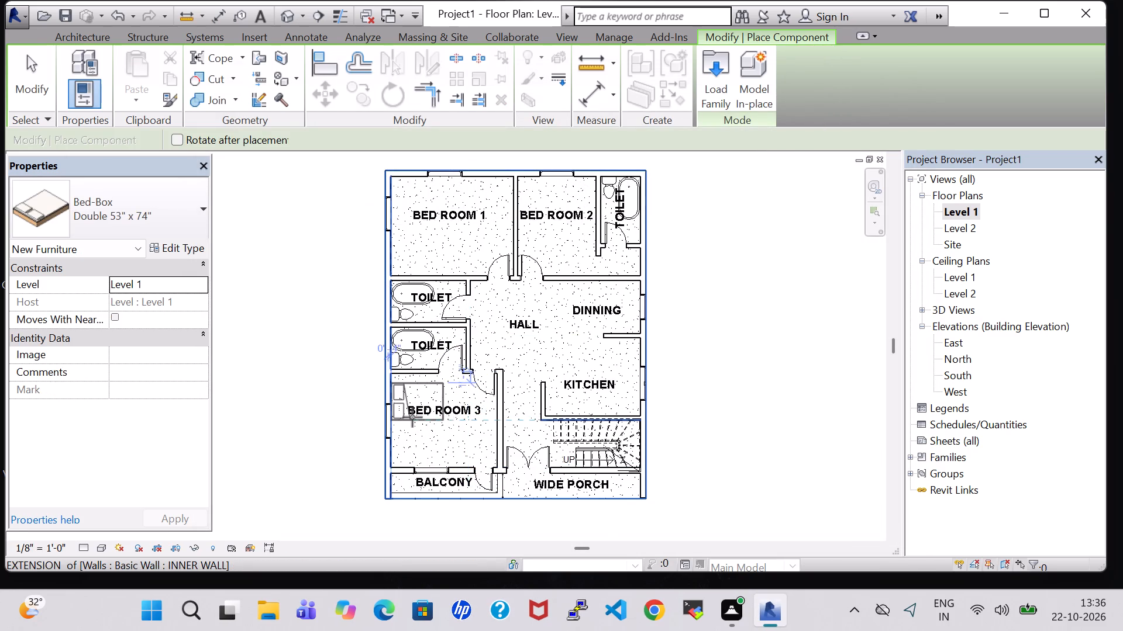
pyautogui.scroll(6, 414, 431)
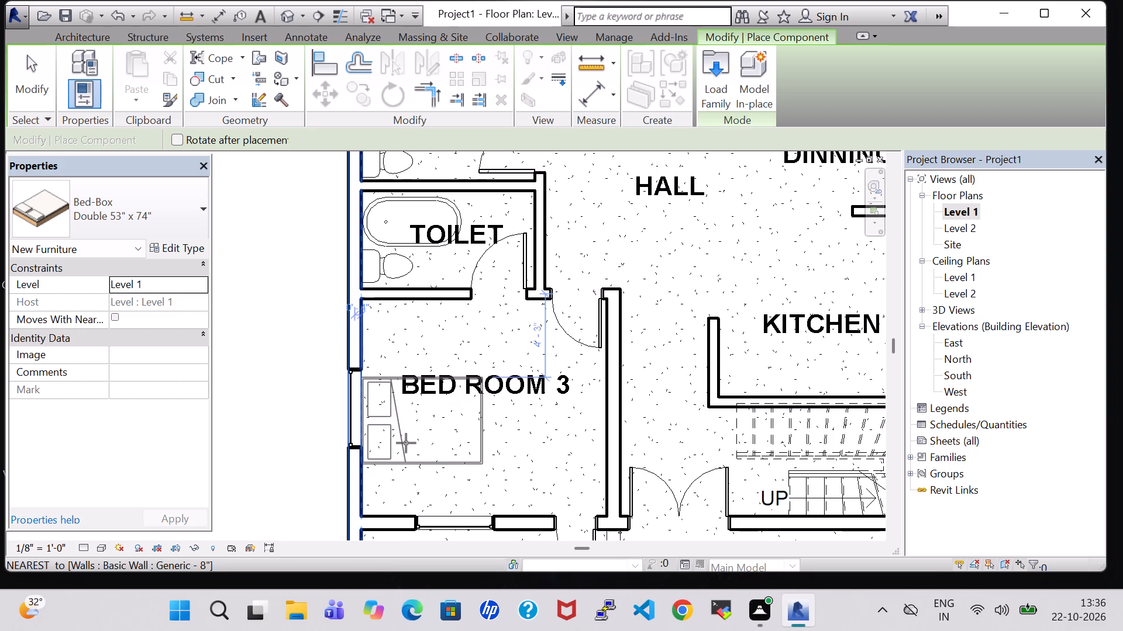
pyautogui.click(406, 443)
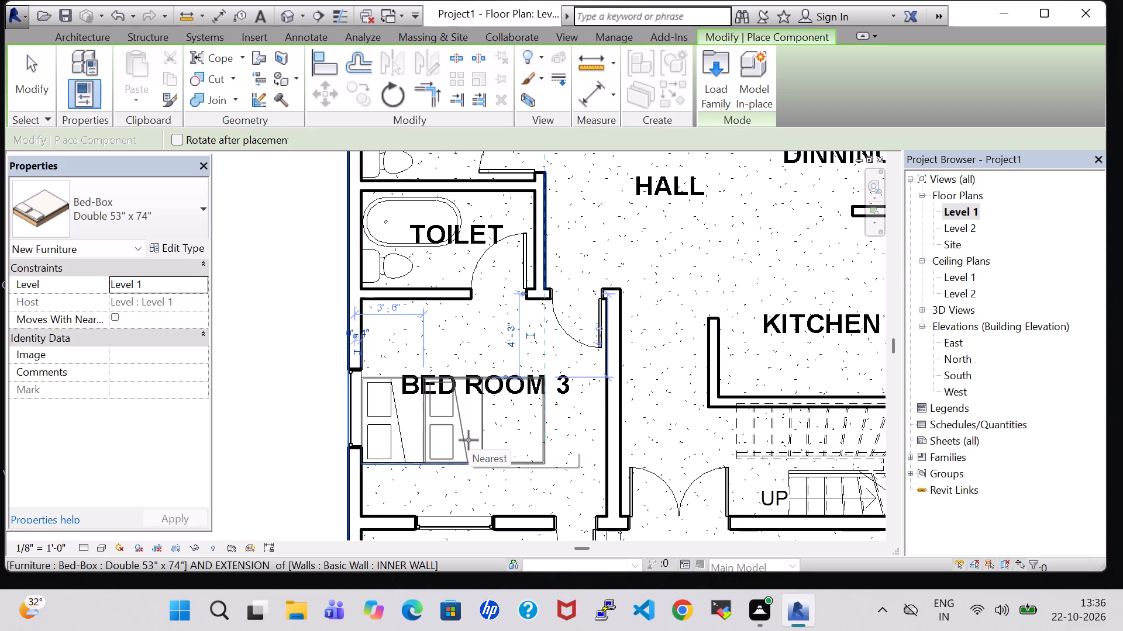
# Place a Double 53" x 74" Bed-Box in Bed Room 1, rotated with its pillows against the north exterior wall by the window.
pyautogui.scroll(-4, 469, 440)
pyautogui.scroll(-1, 470, 338)
pyautogui.moveTo(473, 317); pyautogui.dragTo(484, 417, button='middle')
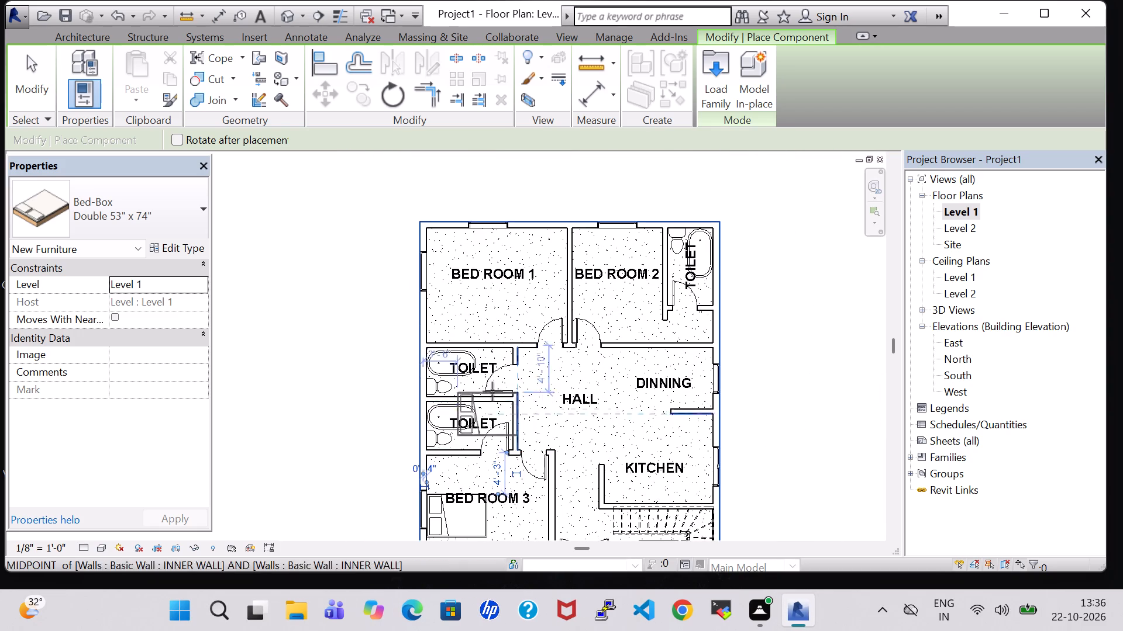
pyautogui.press('space')
pyautogui.press('space')
pyautogui.press('space')
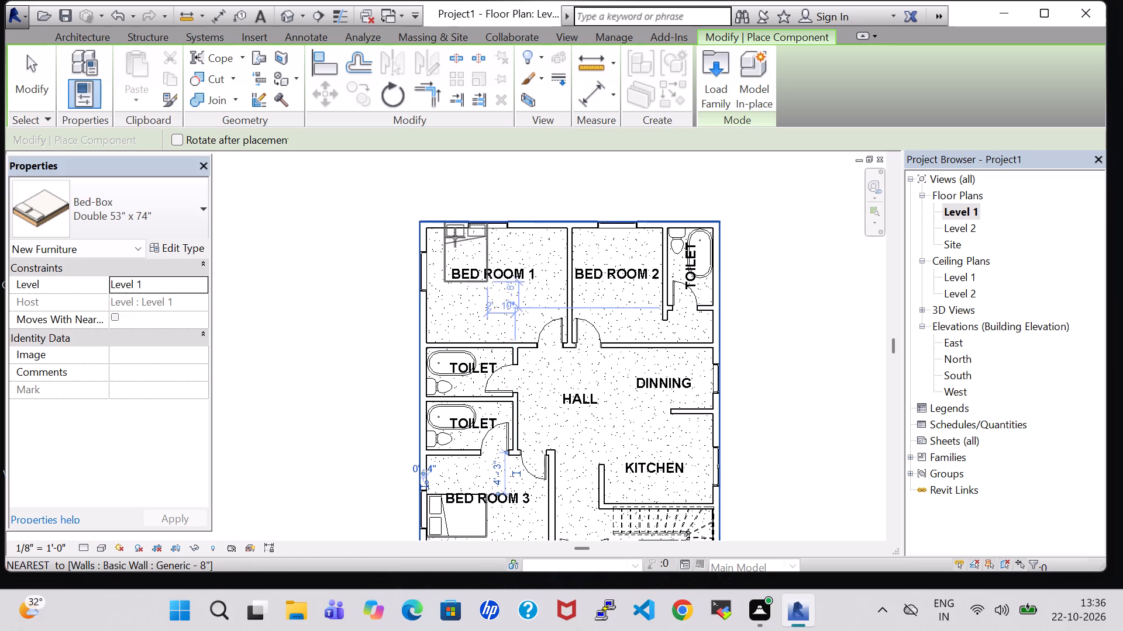
pyautogui.scroll(4, 474, 240)
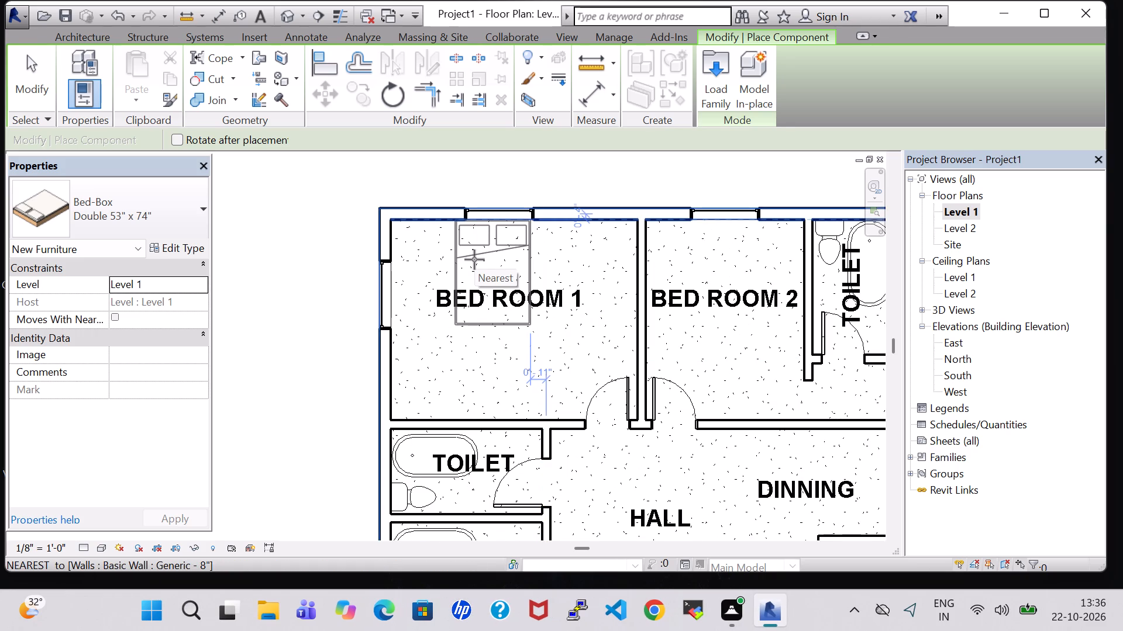
pyautogui.click(474, 259)
# Place a Double 53" x 74" Bed-Box in Bed Room 2 against the north wall, aligned with the Bed Room 1 bed.
pyautogui.scroll(-4, 656, 297)
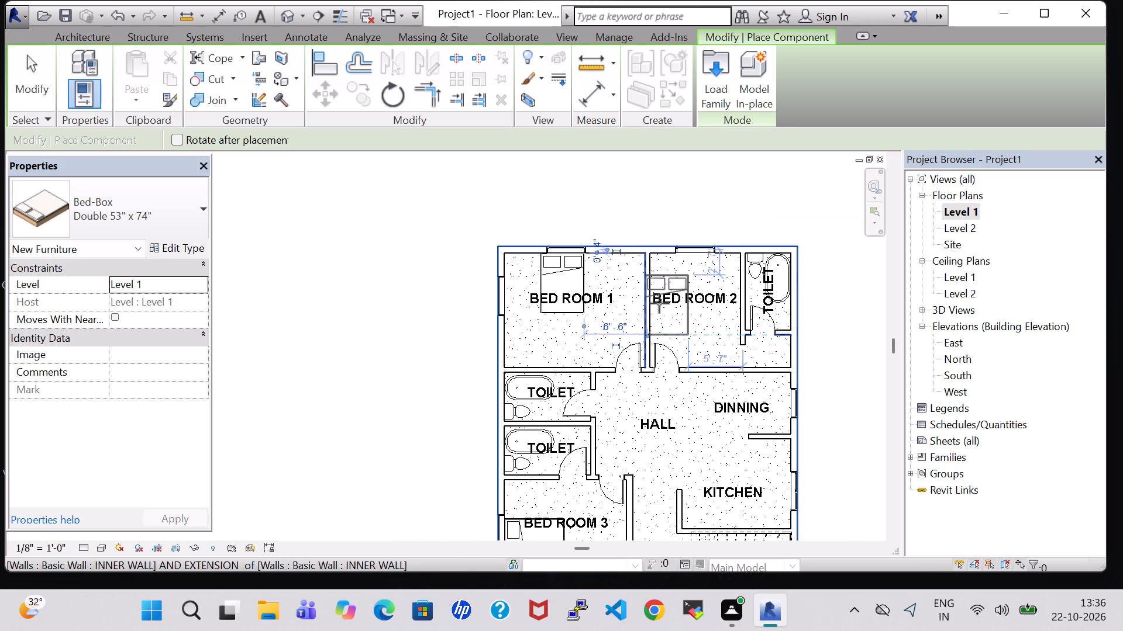
pyautogui.scroll(2, 676, 297)
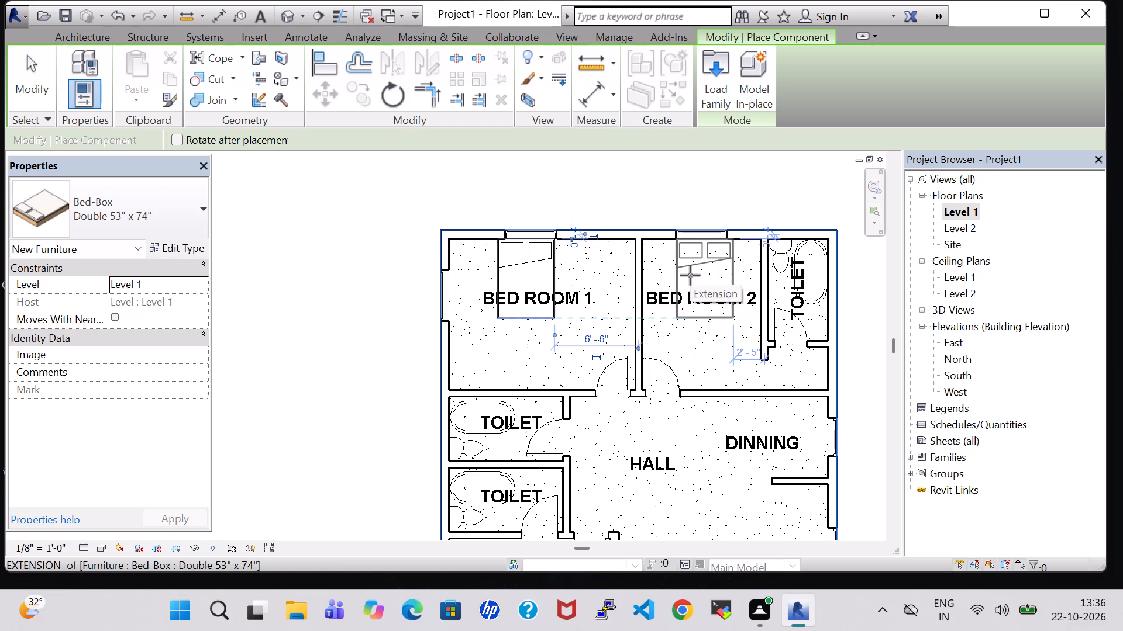
pyautogui.click(690, 275)
pyautogui.press('Escape')
pyautogui.press('Escape')
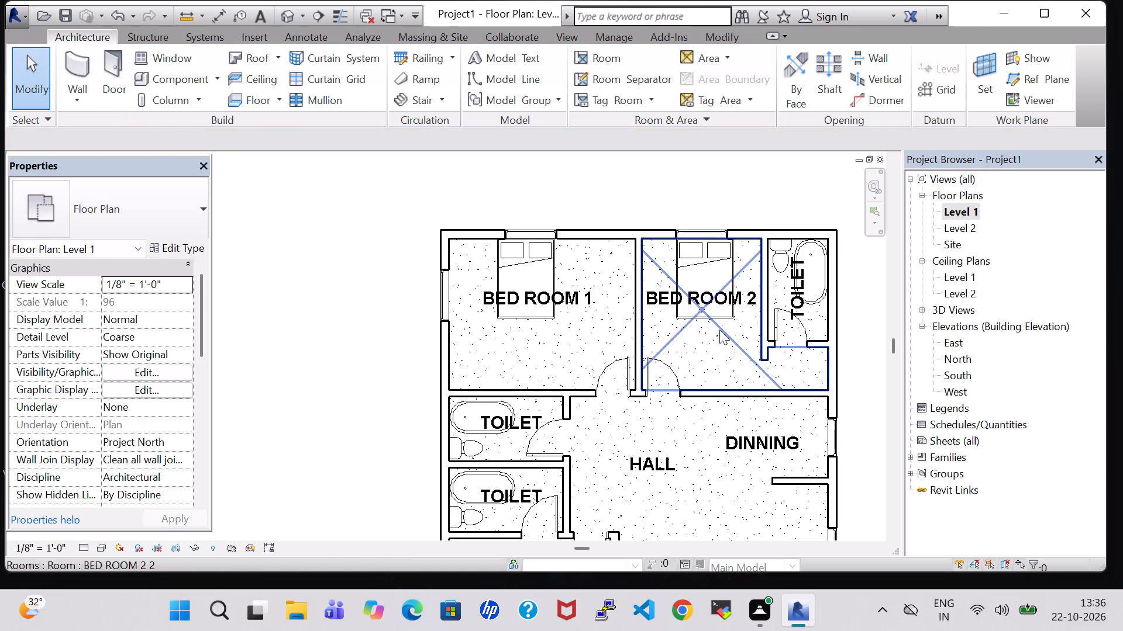
# Change the beds in Bed Rooms 1, 2 and 3 to the Queen 60" x 79" type.
pyautogui.scroll(-5, 719, 330)
pyautogui.middleClick(836, 347)
pyautogui.moveTo(826, 349); pyautogui.dragTo(764, 341, button='middle')
pyautogui.scroll(-1, 764, 341)
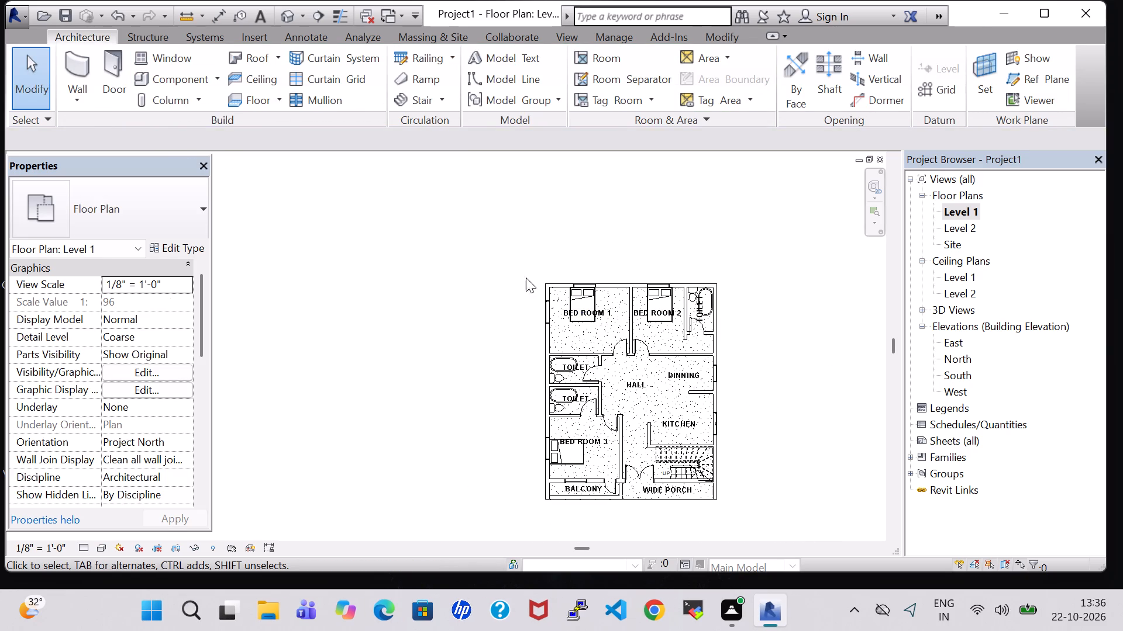
pyautogui.click(593, 297)
pyautogui.click(173, 213)
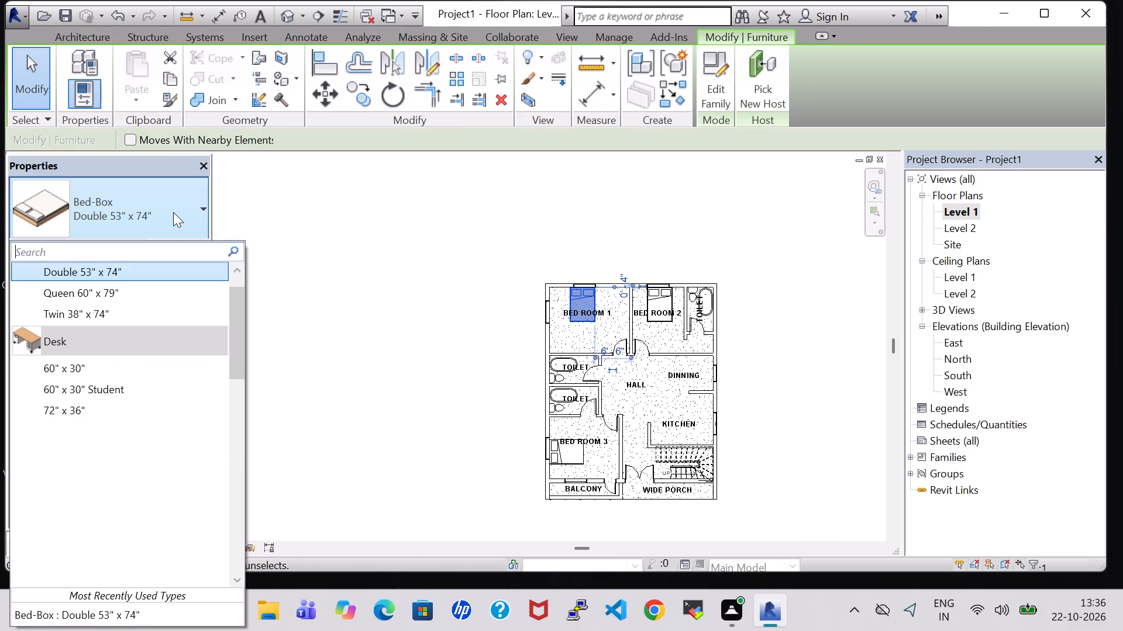
pyautogui.click(163, 296)
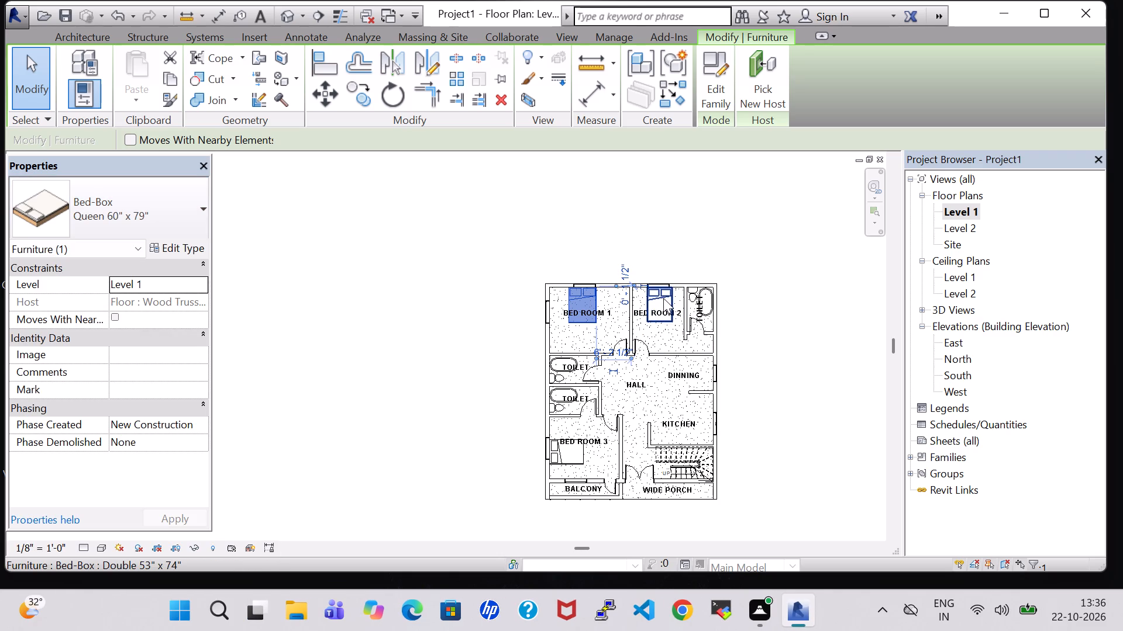
pyautogui.click(663, 297)
pyautogui.click(158, 206)
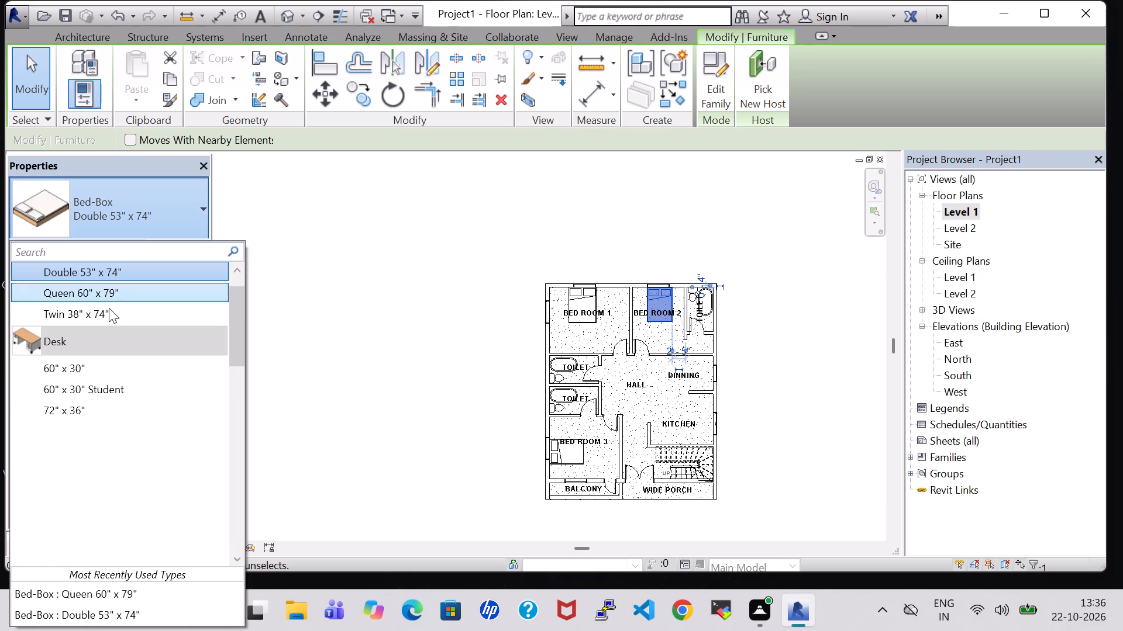
pyautogui.click(108, 294)
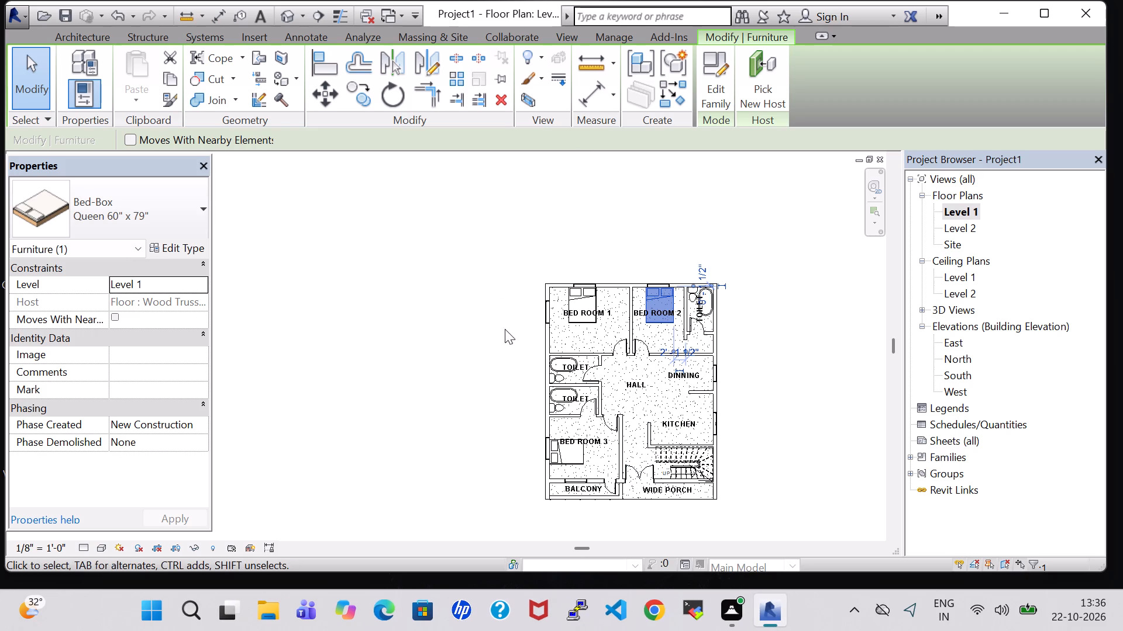
pyautogui.click(573, 457)
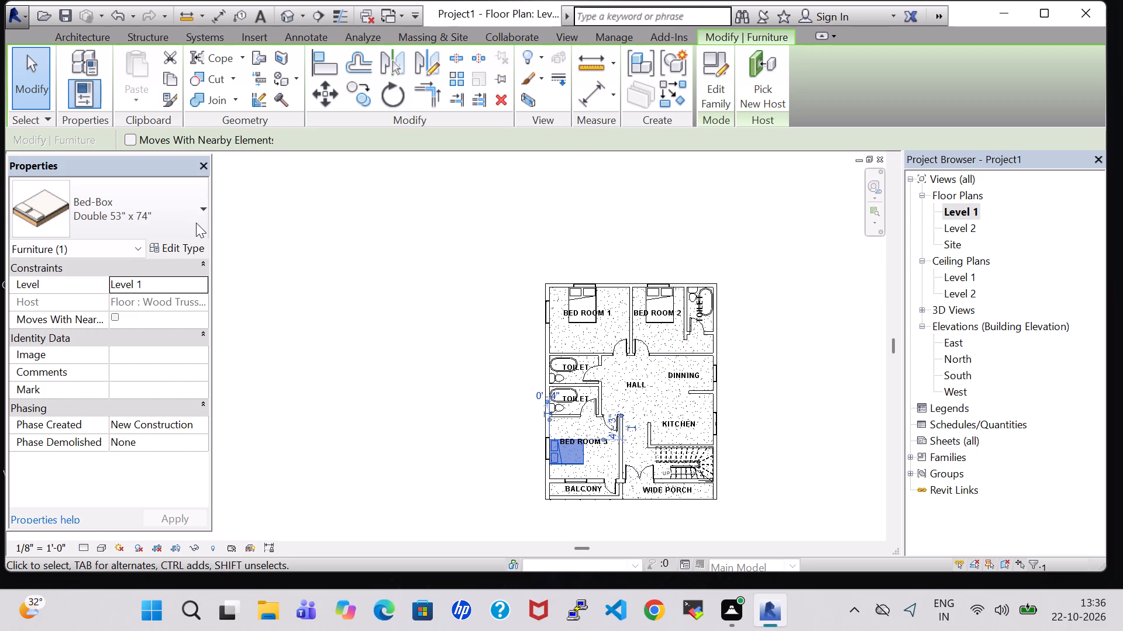
pyautogui.click(192, 221)
pyautogui.click(142, 297)
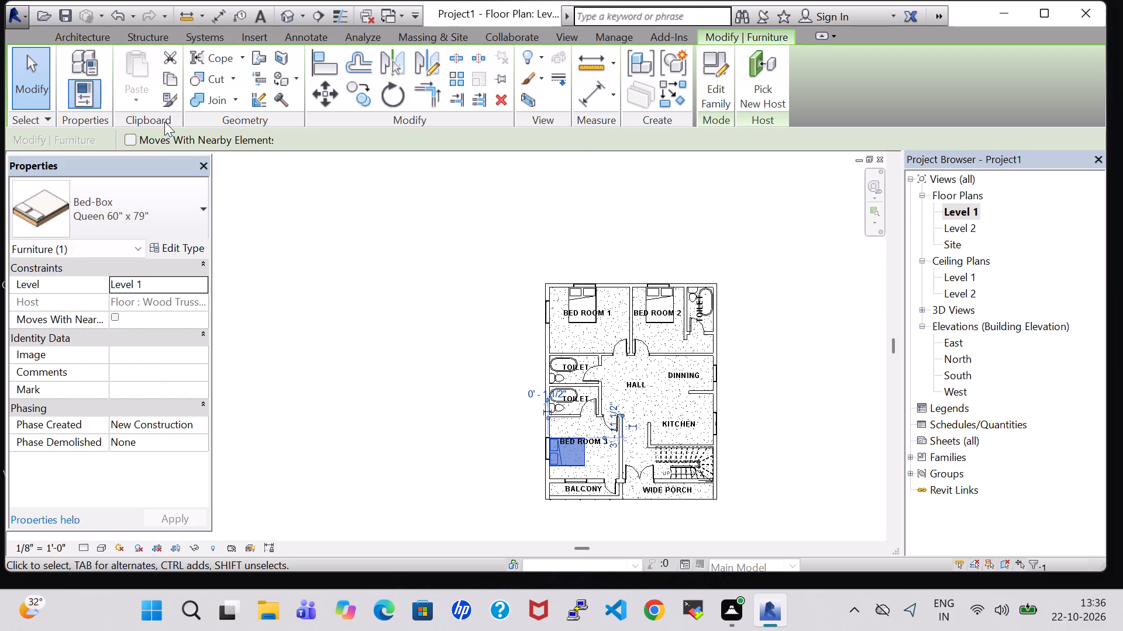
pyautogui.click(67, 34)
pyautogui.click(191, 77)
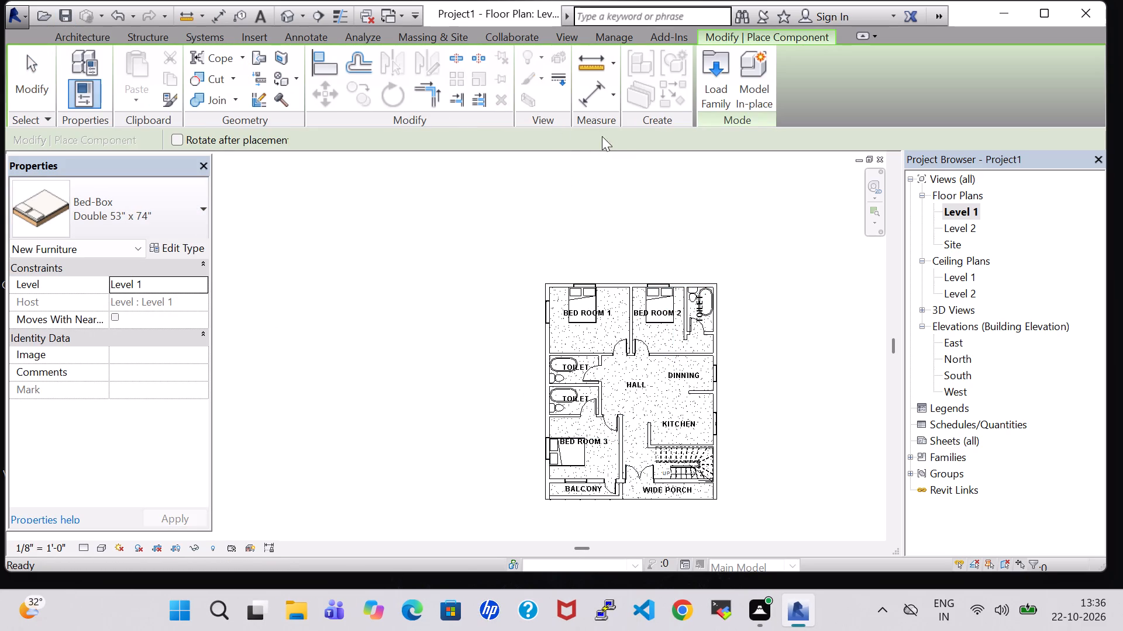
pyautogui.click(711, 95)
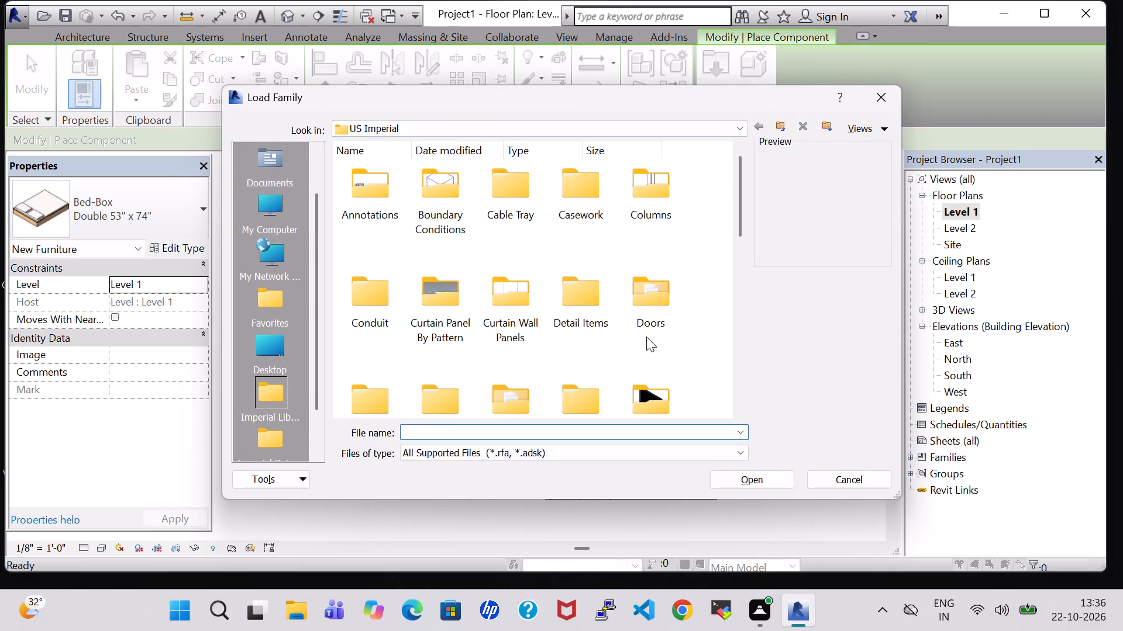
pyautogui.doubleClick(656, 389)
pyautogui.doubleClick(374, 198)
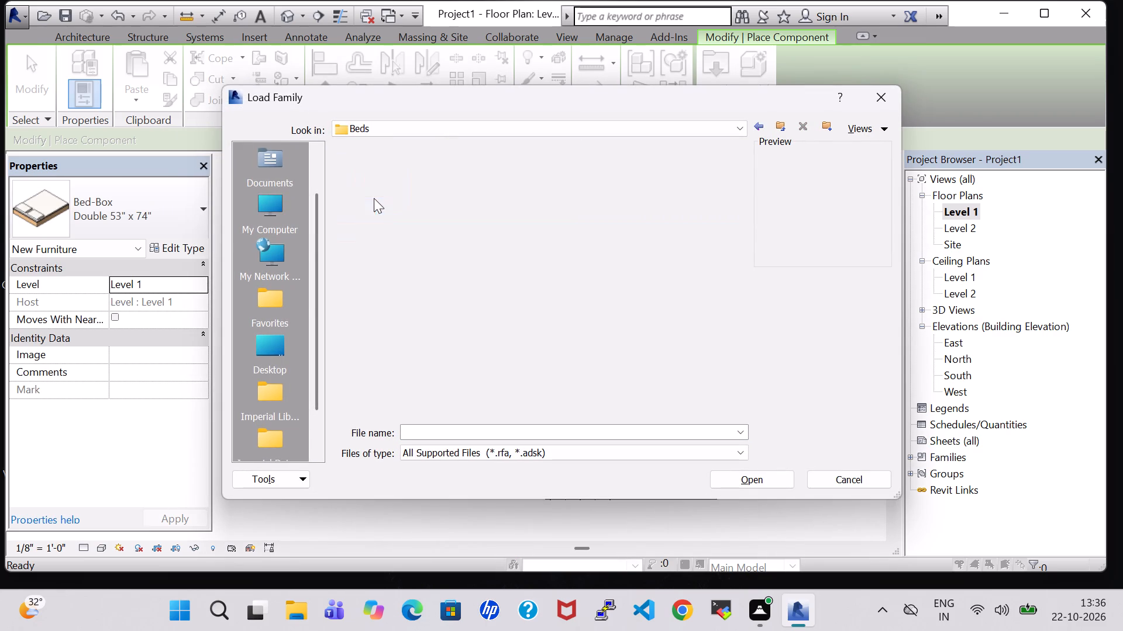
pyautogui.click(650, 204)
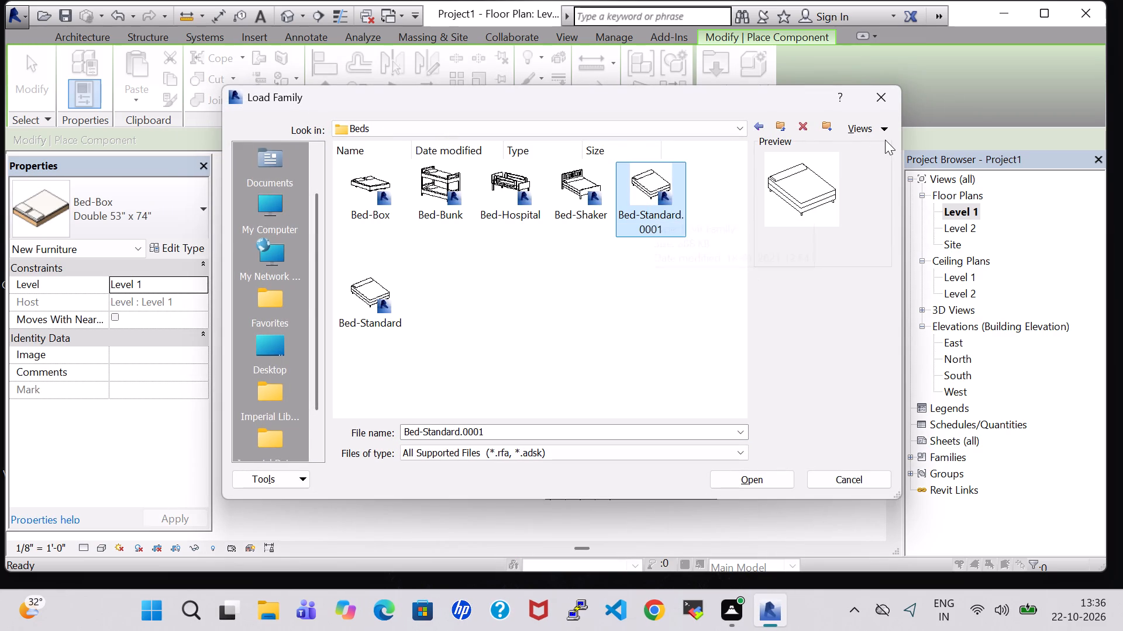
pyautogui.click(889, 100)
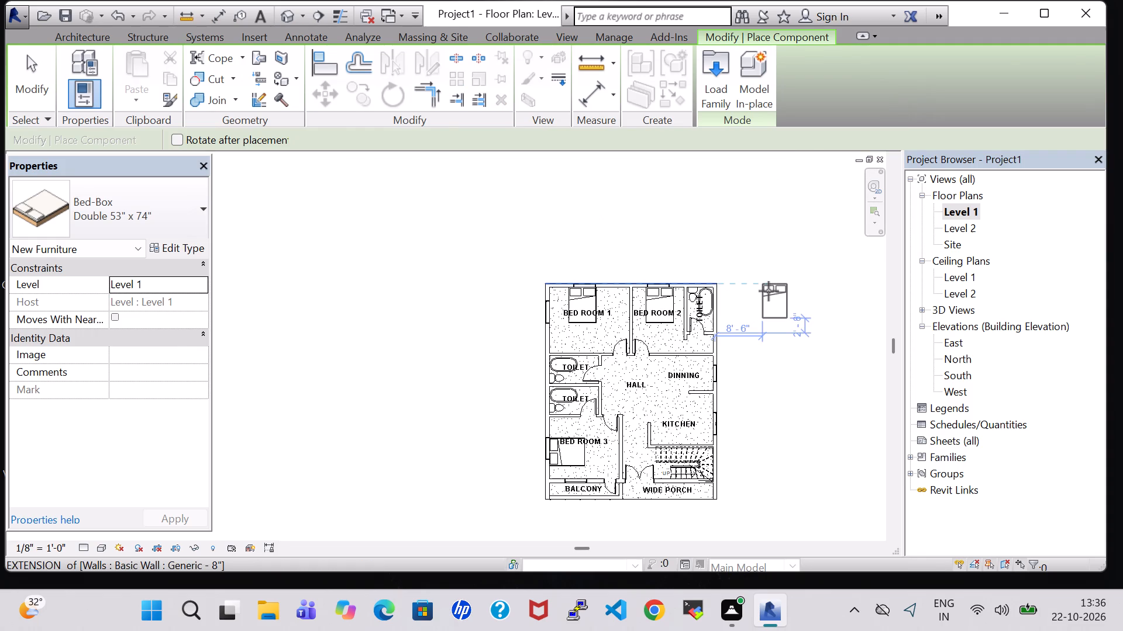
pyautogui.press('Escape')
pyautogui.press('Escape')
# Load the Table-Night Stand family from the Tables folder of the Furniture library as a component.
pyautogui.scroll(3, 757, 290)
pyautogui.moveTo(757, 290); pyautogui.dragTo(711, 247, button='middle')
pyautogui.click(182, 71)
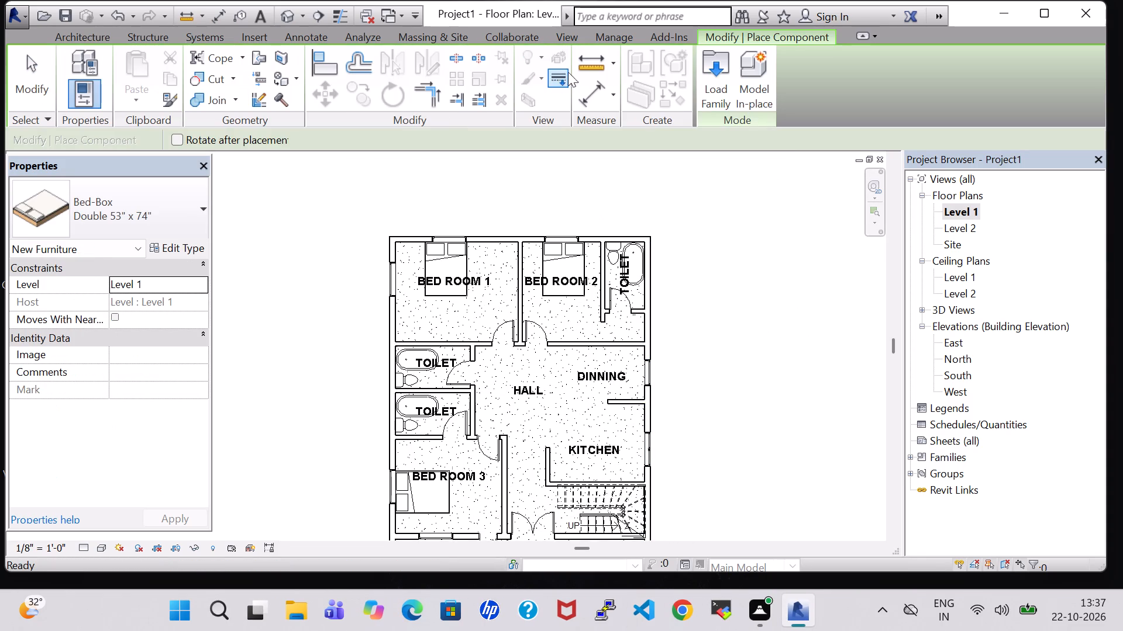
pyautogui.click(710, 92)
pyautogui.scroll(-1, 633, 303)
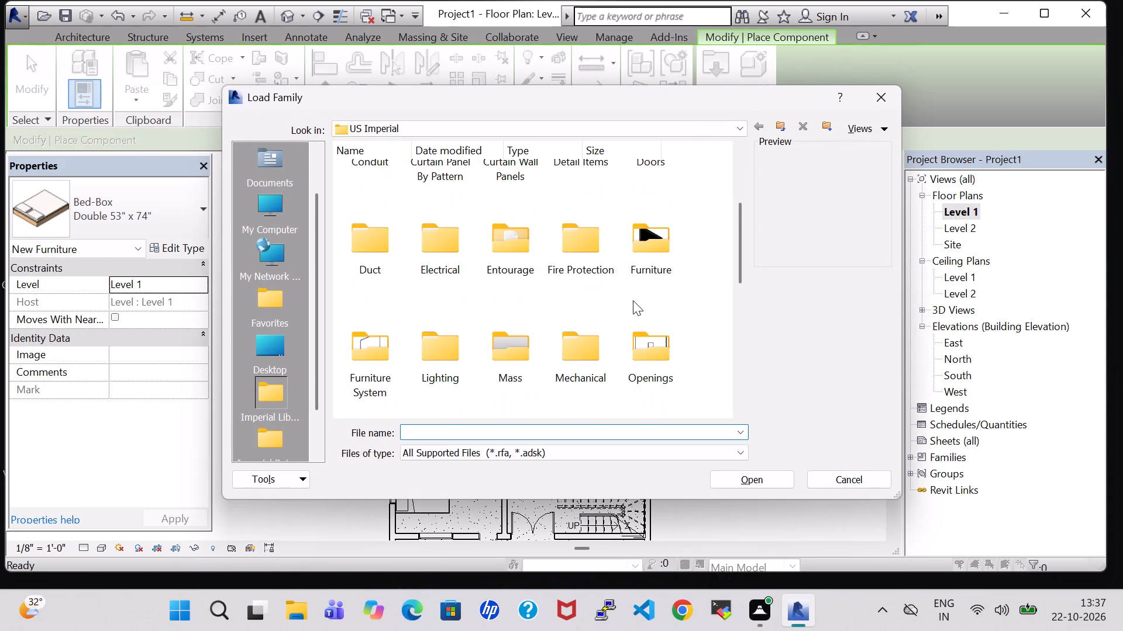
pyautogui.doubleClick(653, 260)
pyautogui.doubleClick(588, 181)
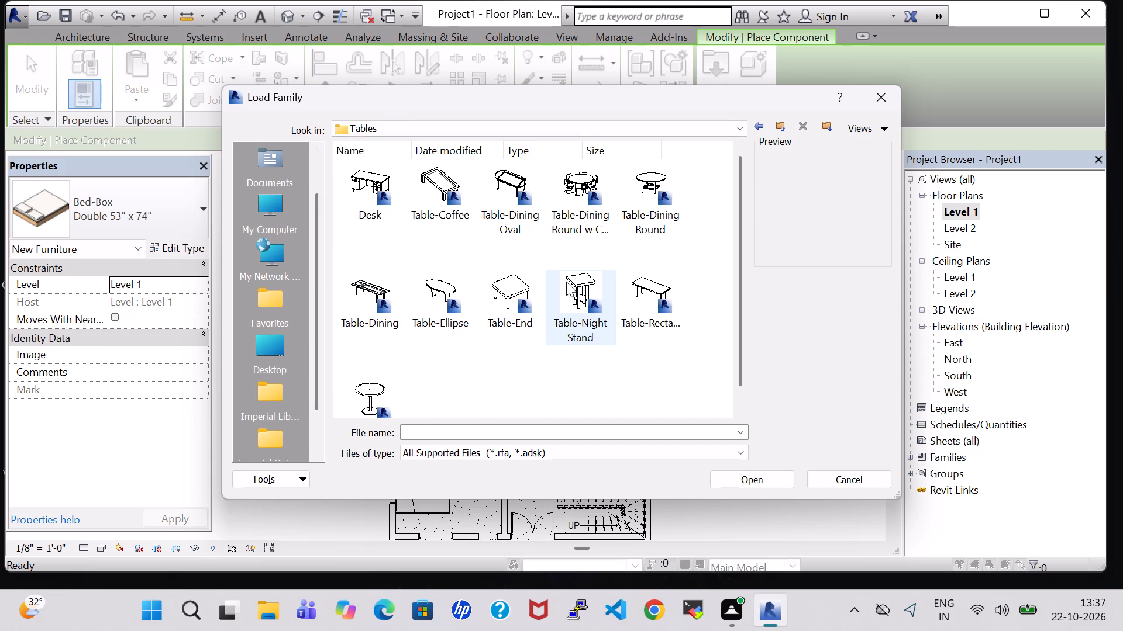
pyautogui.click(566, 282)
pyautogui.click(758, 476)
pyautogui.scroll(6, 476, 322)
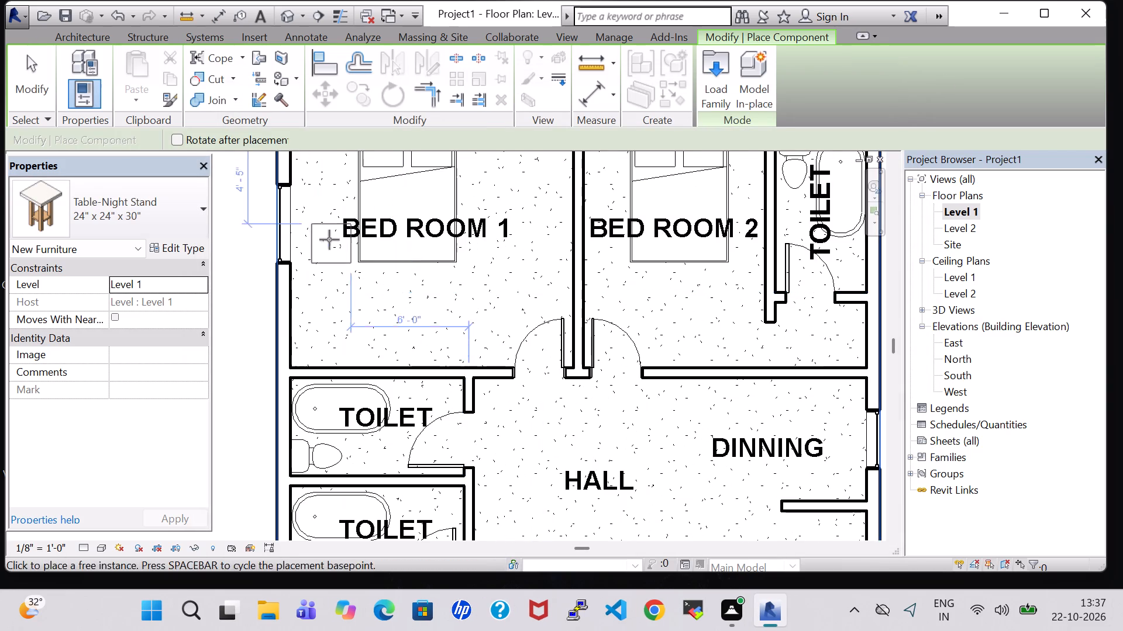
# Place two 24" x 24" x 30" night stands in Bed Room 1 against the north wall, one on each side of the bed.
pyautogui.moveTo(335, 238); pyautogui.dragTo(339, 384, button='middle')
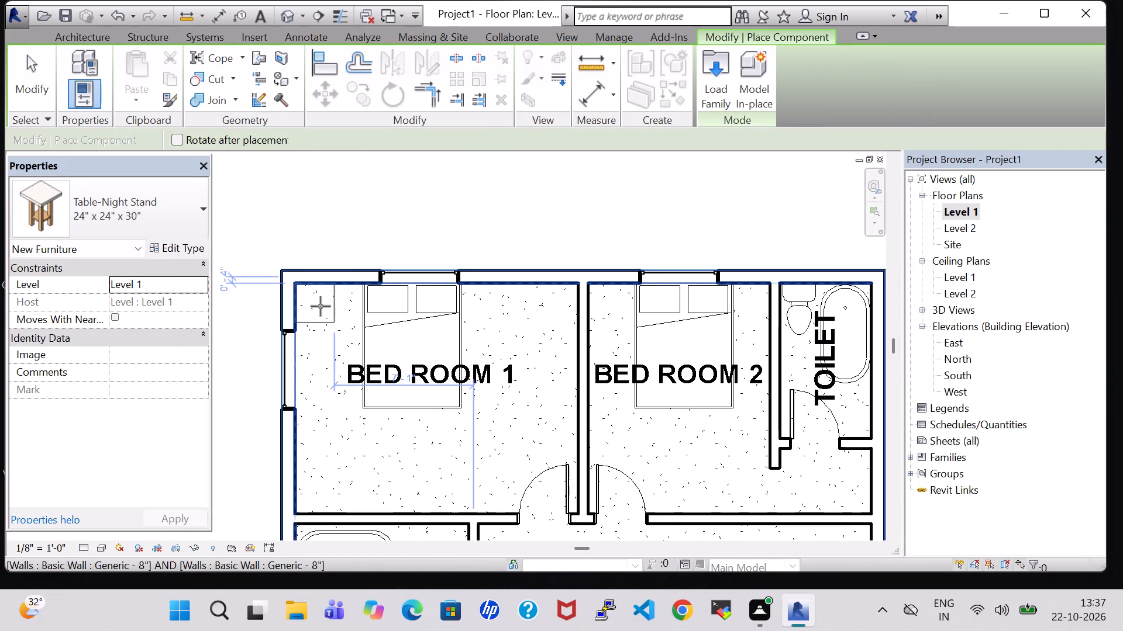
pyautogui.click(336, 305)
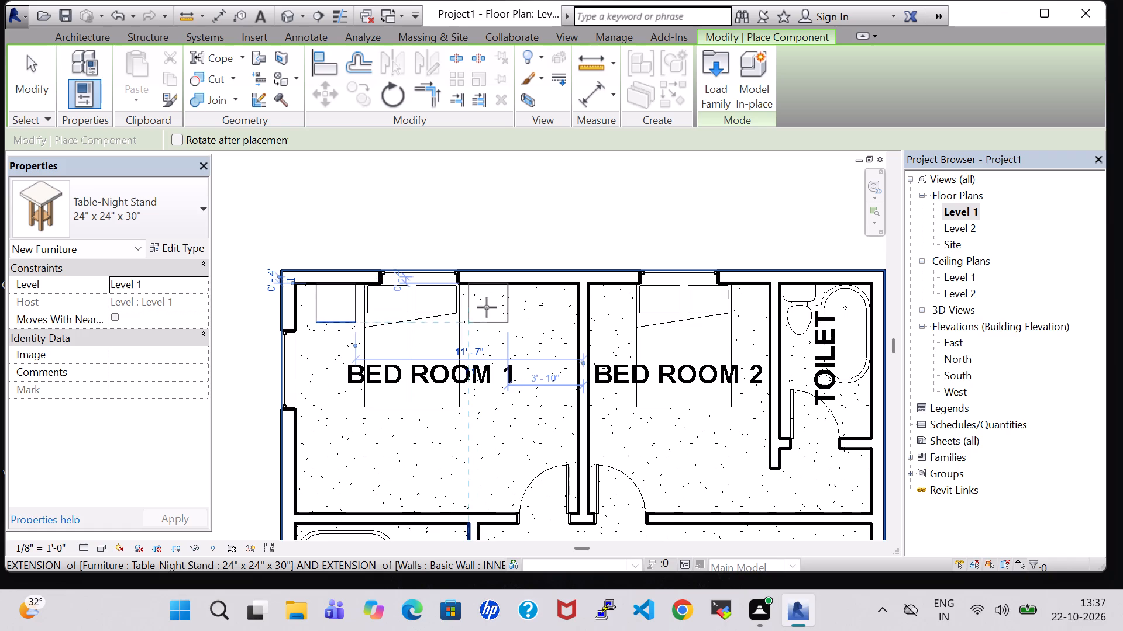
pyautogui.click(494, 307)
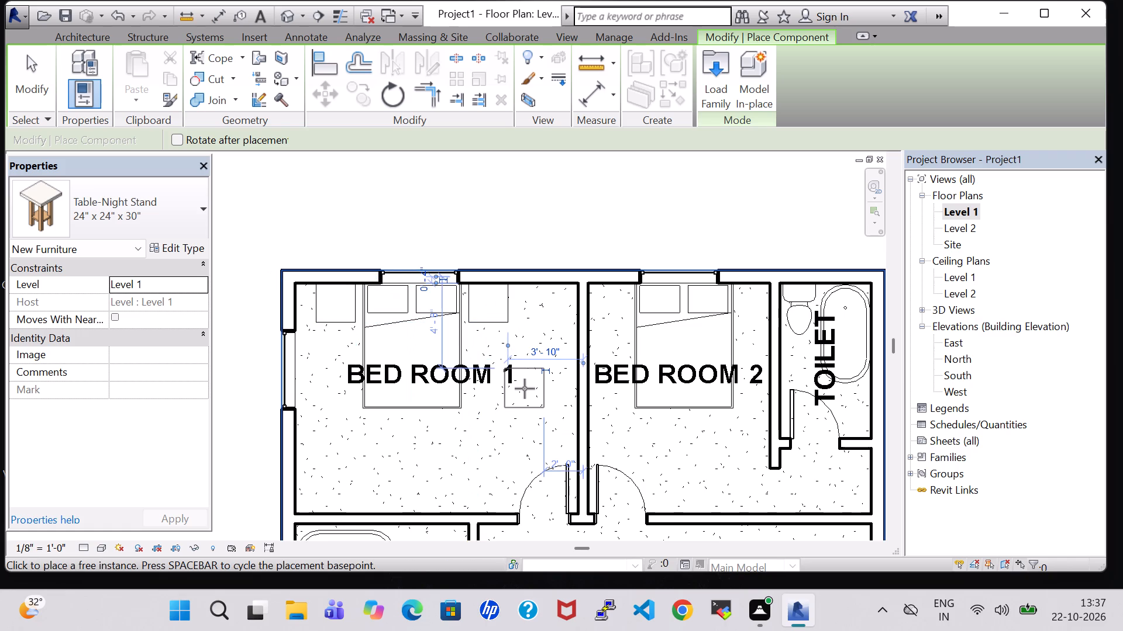
# Place two 24" x 24" x 30" night stands in Bed Room 2 against the north wall, one on each side of the bed.
pyautogui.scroll(-3, 525, 389)
pyautogui.scroll(4, 576, 359)
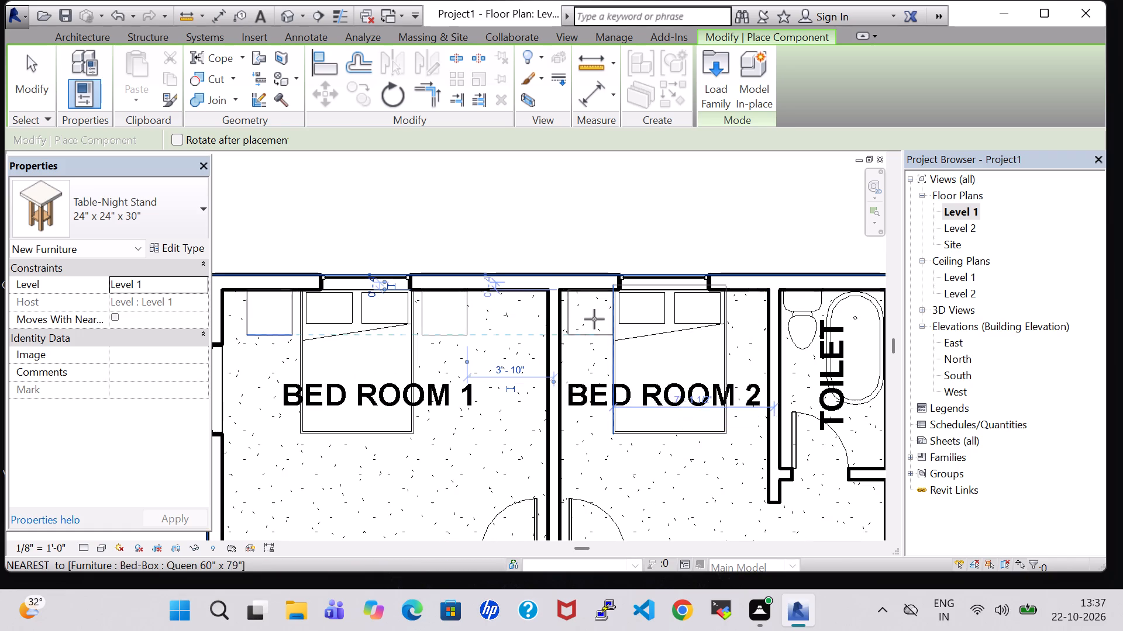
pyautogui.click(590, 317)
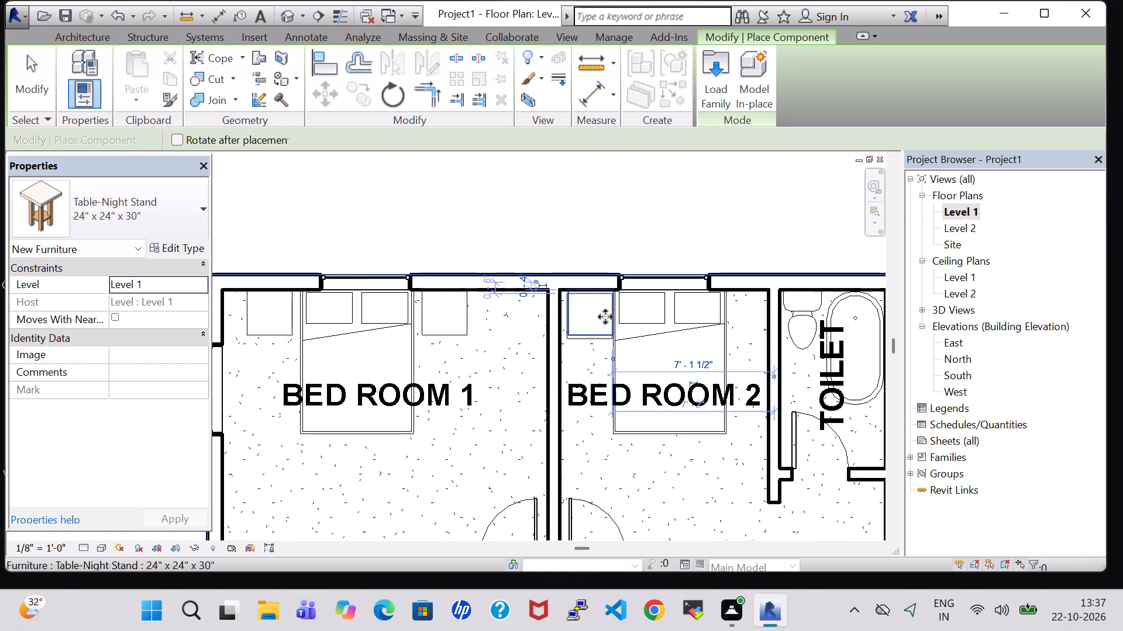
pyautogui.scroll(4, 726, 322)
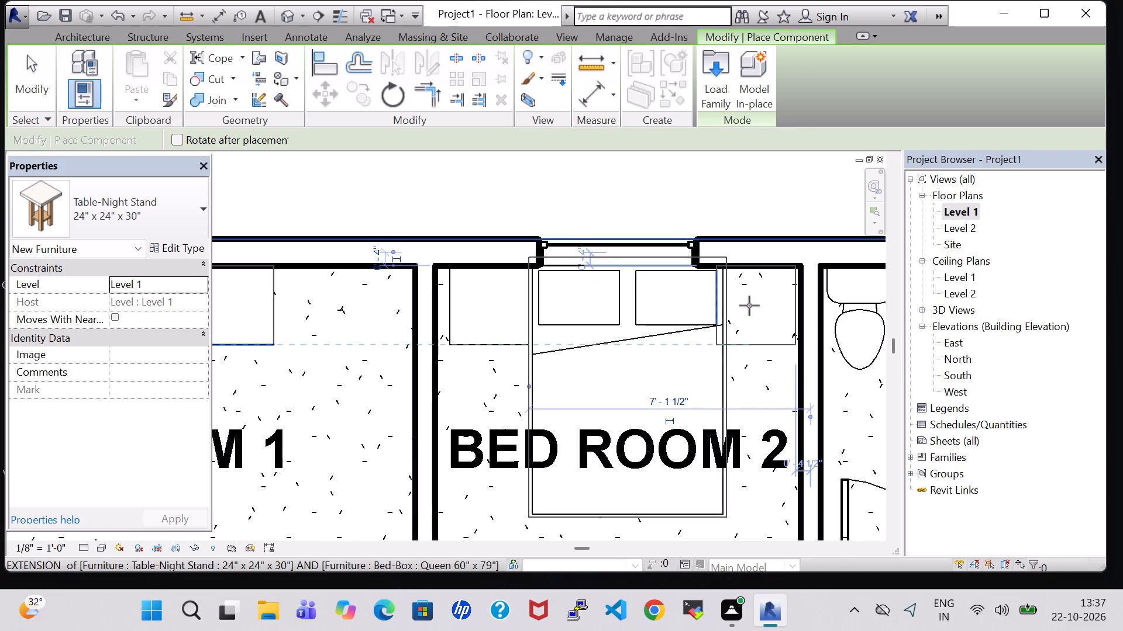
pyautogui.click(749, 310)
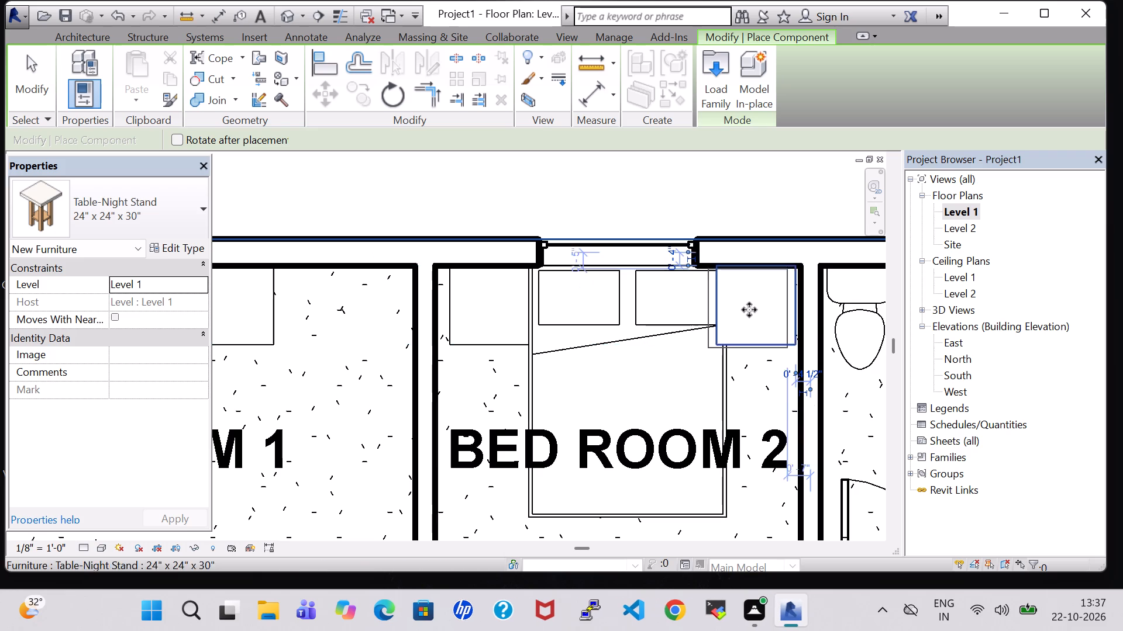
# Place two 24" x 24" x 30" night stands in Bed Room 3 along the west wall, north and south of the bed, and finish placing.
pyautogui.moveTo(749, 383); pyautogui.dragTo(649, 345, button='middle')
pyautogui.scroll(-7, 688, 363)
pyautogui.scroll(-3, 624, 406)
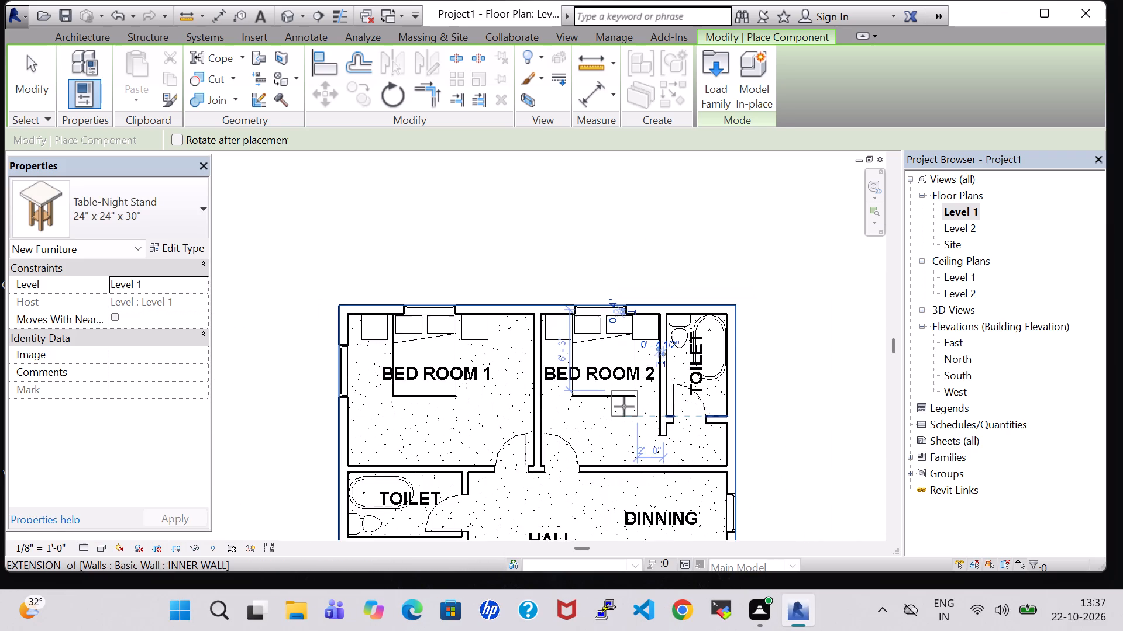
pyautogui.moveTo(624, 407); pyautogui.dragTo(635, 276, button='middle')
pyautogui.scroll(3, 536, 392)
pyautogui.scroll(1, 387, 477)
pyautogui.moveTo(387, 477); pyautogui.dragTo(470, 365, button='middle')
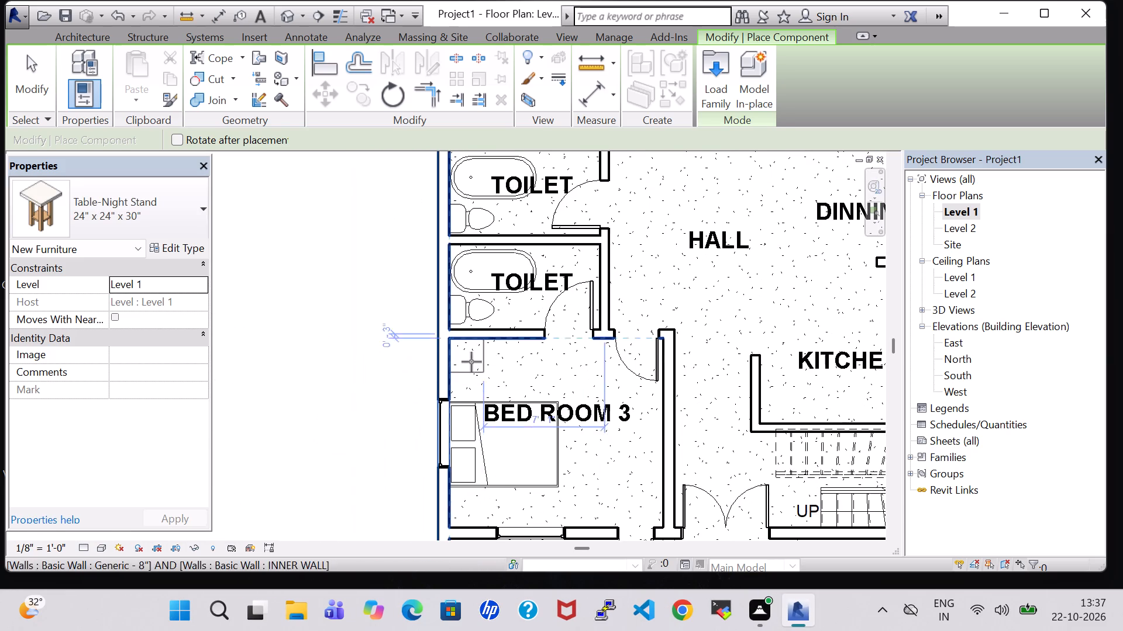
pyautogui.click(469, 375)
pyautogui.moveTo(472, 384); pyautogui.dragTo(477, 270, button='middle')
pyautogui.scroll(3, 492, 403)
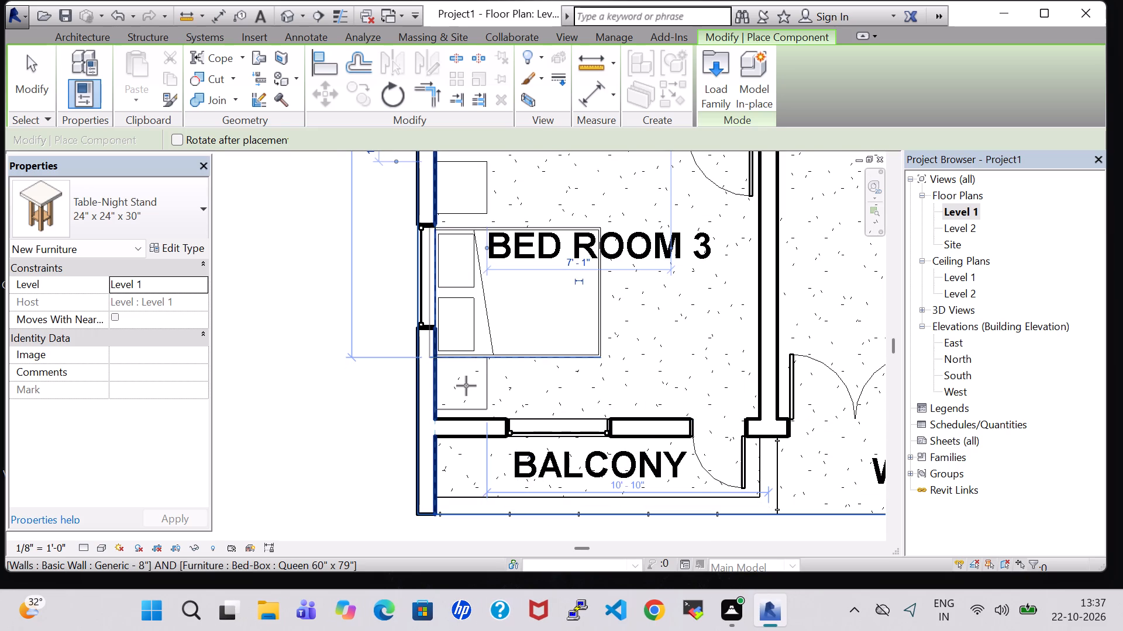
pyautogui.click(466, 386)
pyautogui.press('Escape')
pyautogui.press('Escape')
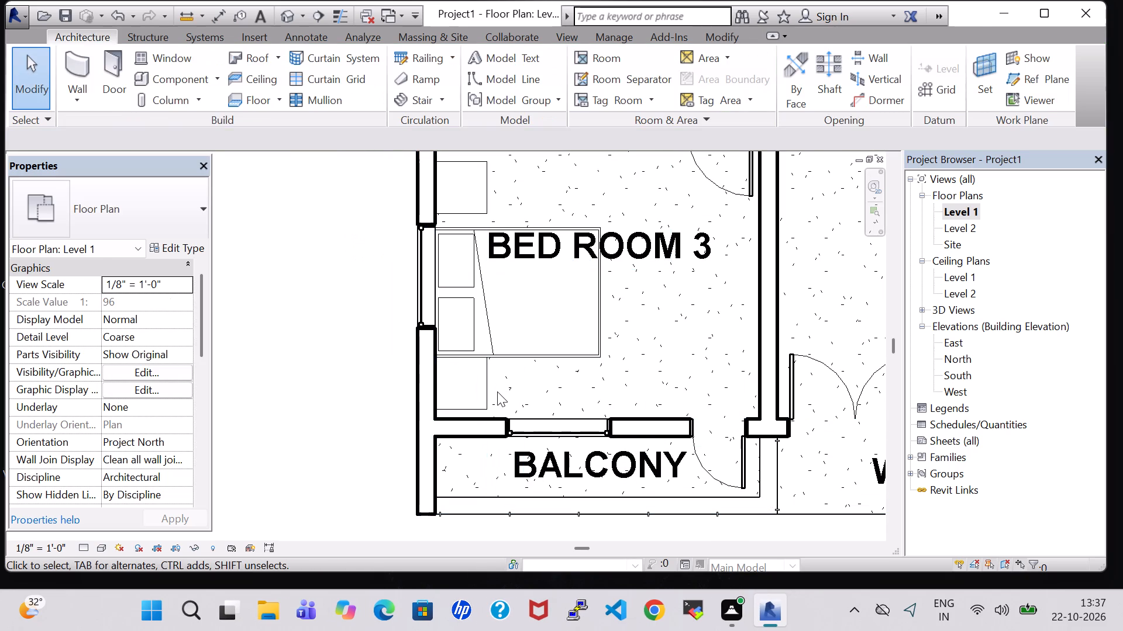
pyautogui.press('Escape')
# Nudge both Bed Room 3 night stands about 2 inches east, and south by about 2 inches (south stand) and 4 inches (north stand).
pyautogui.click(477, 385)
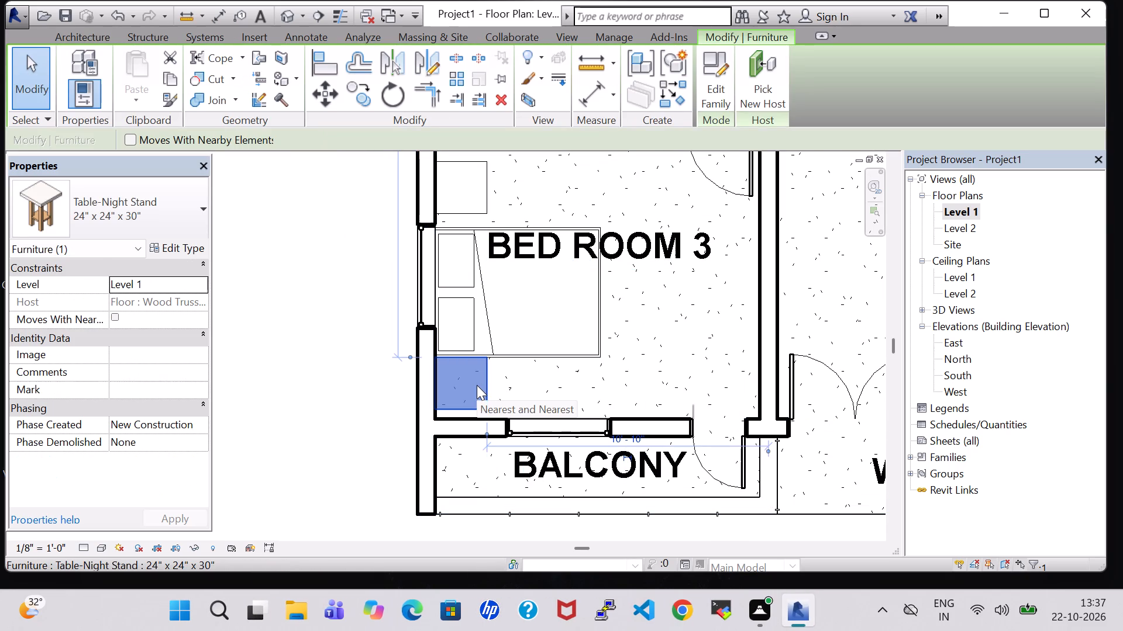
pyautogui.press('Down')
pyautogui.press('Right')
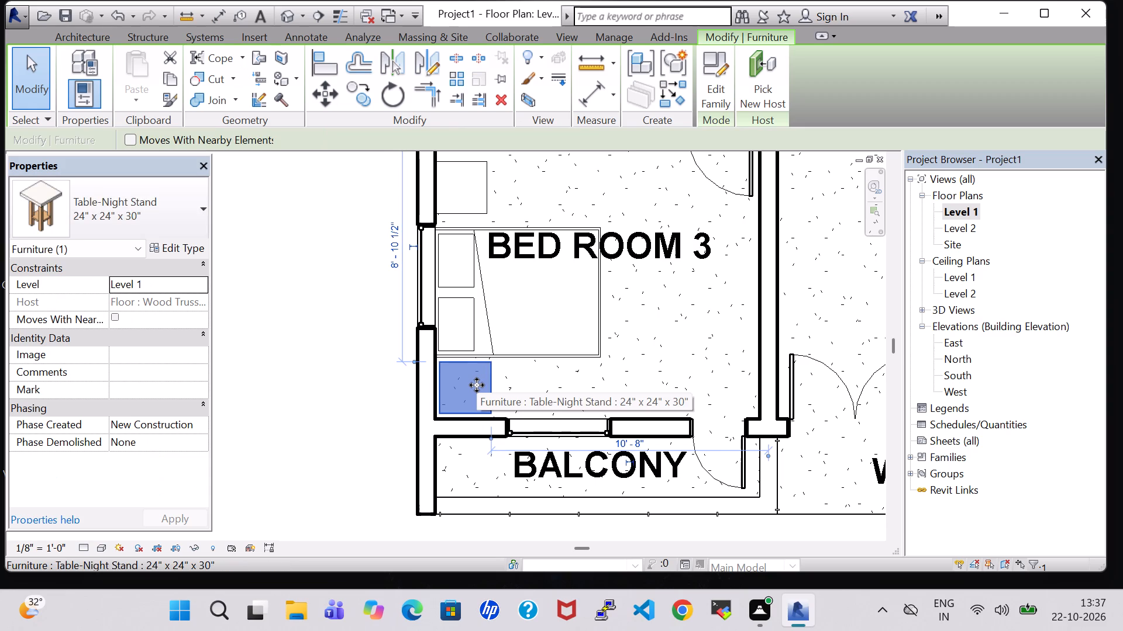
pyautogui.click(328, 344)
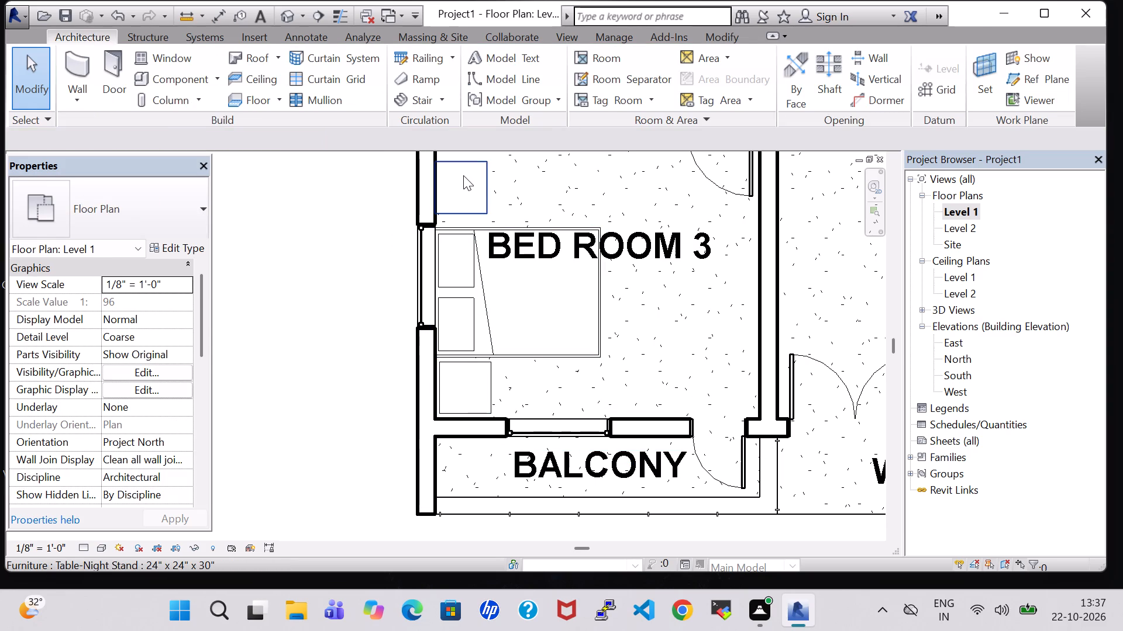
pyautogui.click(463, 175)
pyautogui.press('Right')
pyautogui.press('Down')
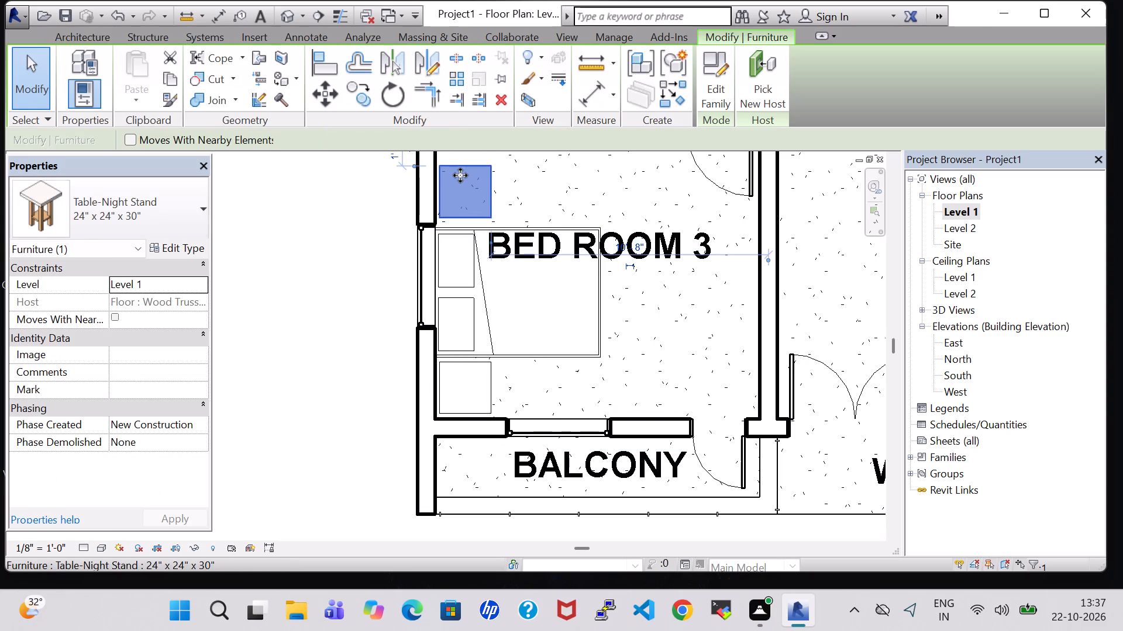
pyautogui.press('Down')
pyautogui.click(305, 280)
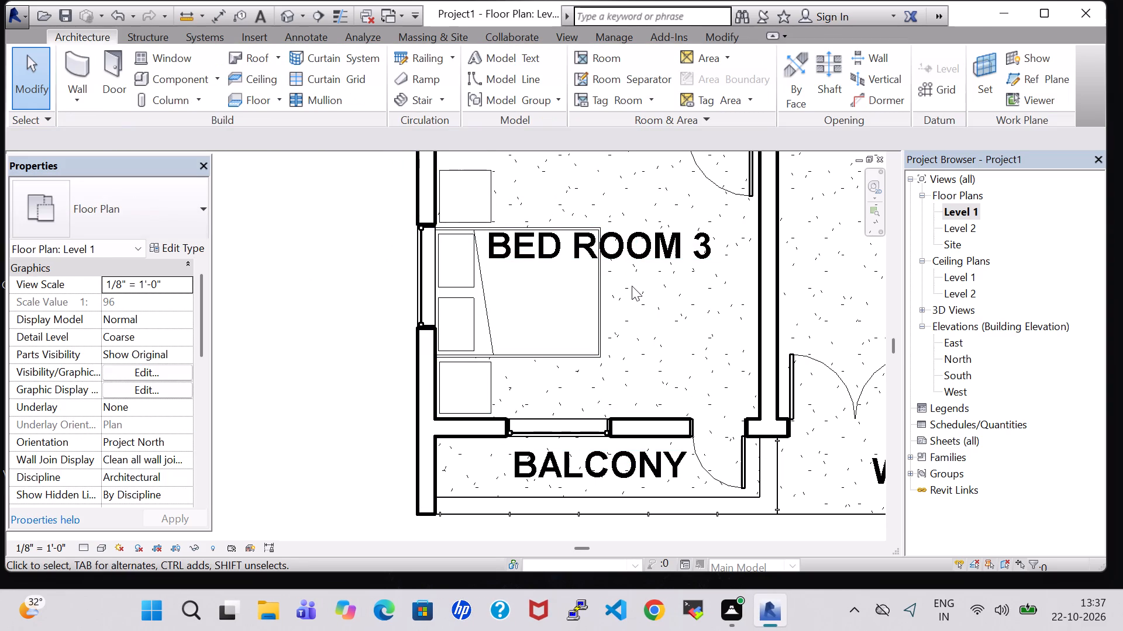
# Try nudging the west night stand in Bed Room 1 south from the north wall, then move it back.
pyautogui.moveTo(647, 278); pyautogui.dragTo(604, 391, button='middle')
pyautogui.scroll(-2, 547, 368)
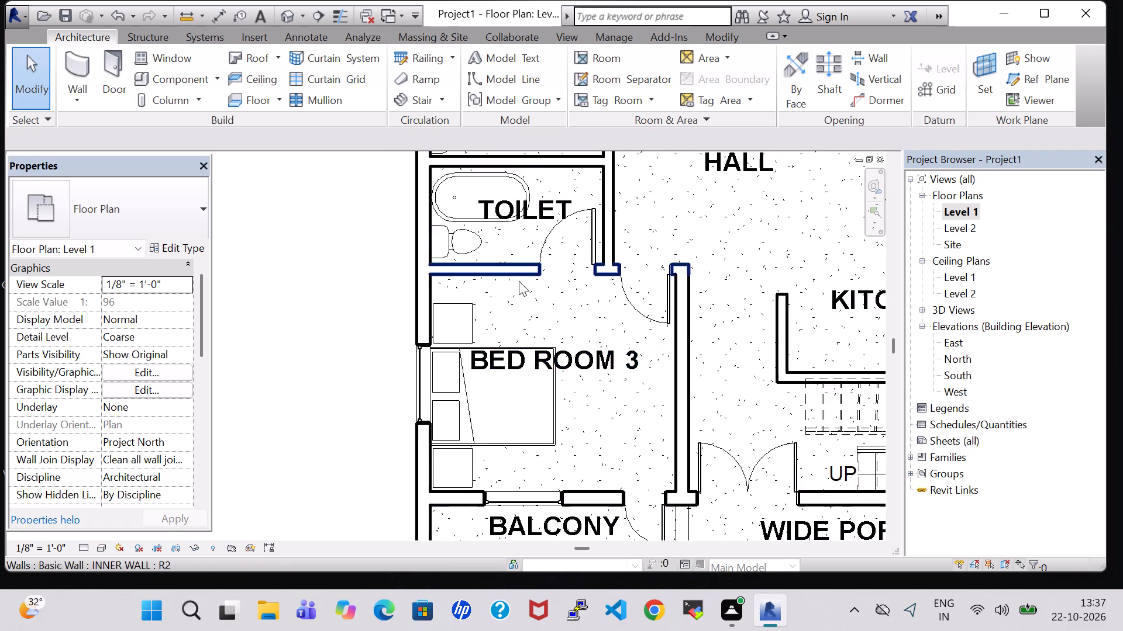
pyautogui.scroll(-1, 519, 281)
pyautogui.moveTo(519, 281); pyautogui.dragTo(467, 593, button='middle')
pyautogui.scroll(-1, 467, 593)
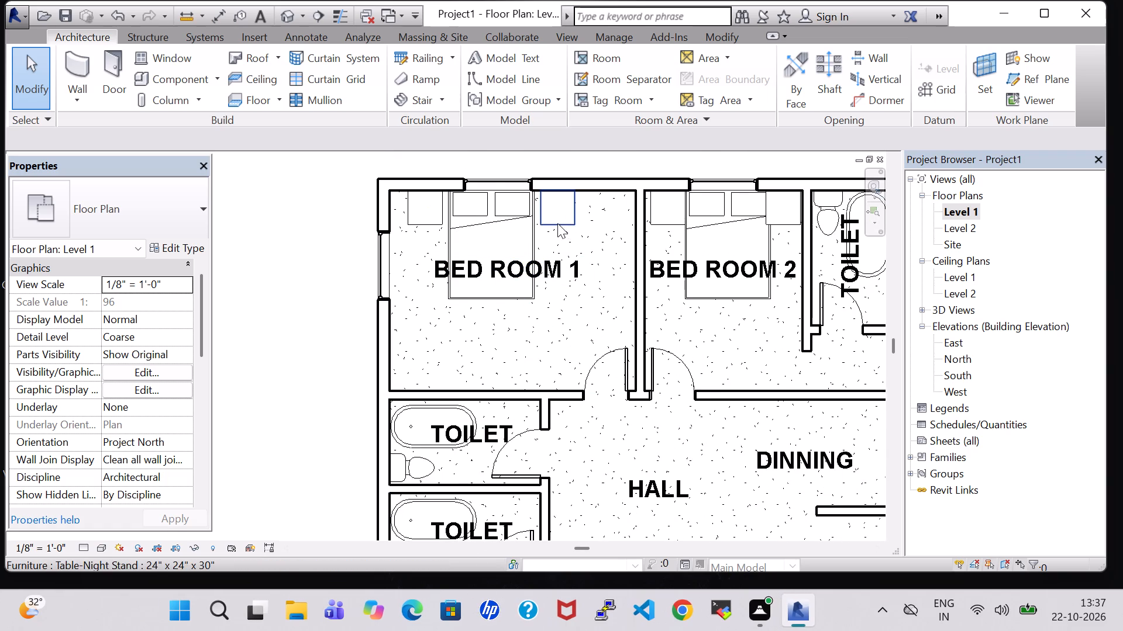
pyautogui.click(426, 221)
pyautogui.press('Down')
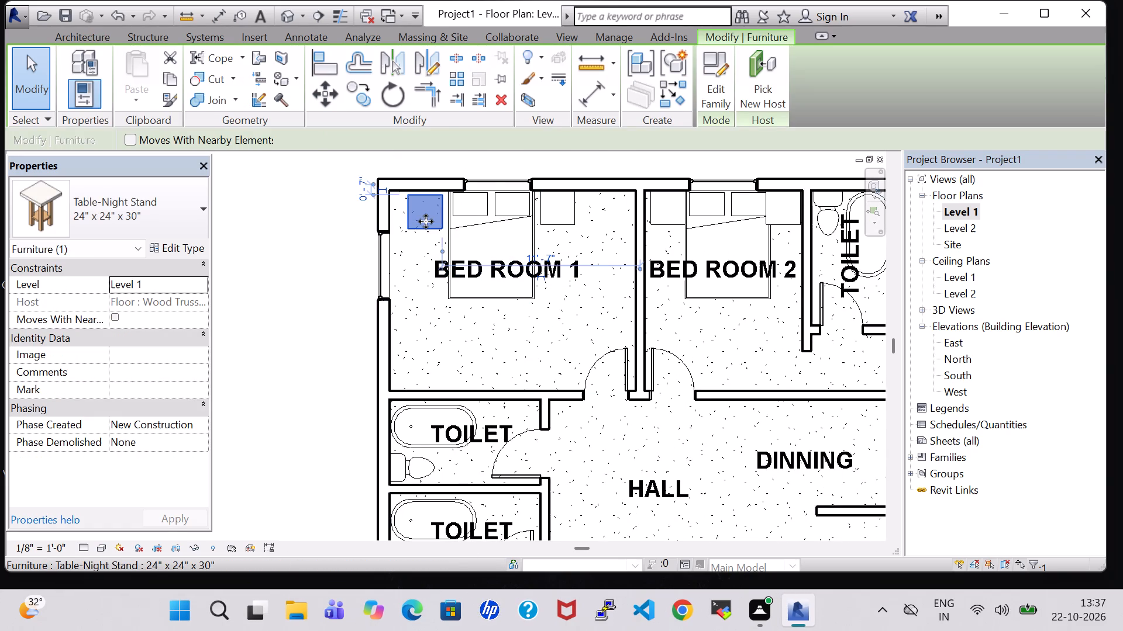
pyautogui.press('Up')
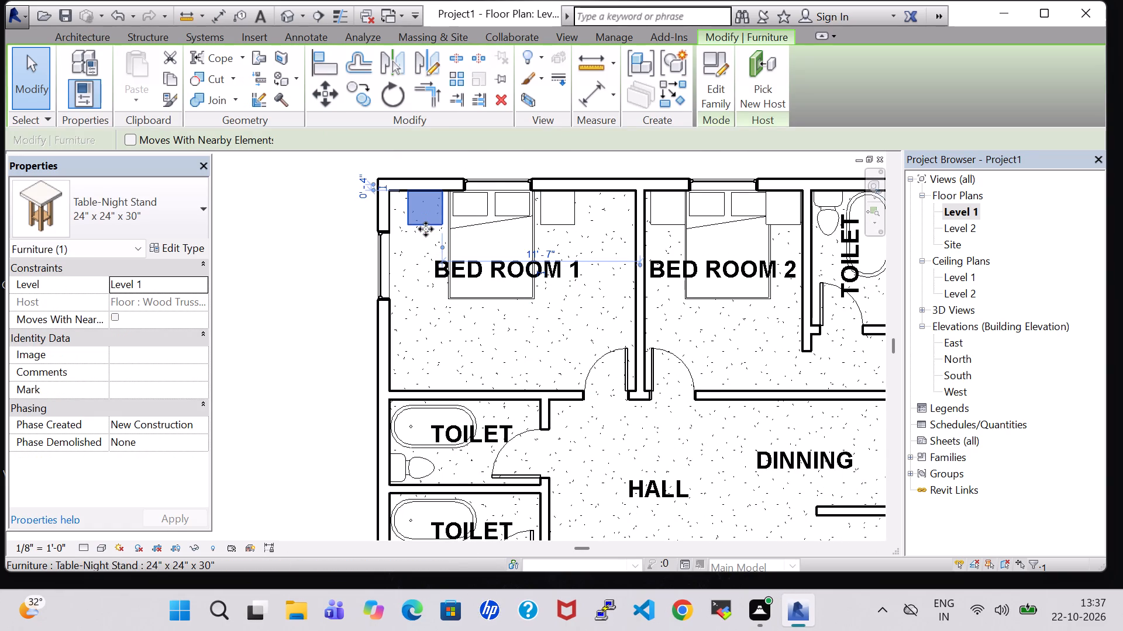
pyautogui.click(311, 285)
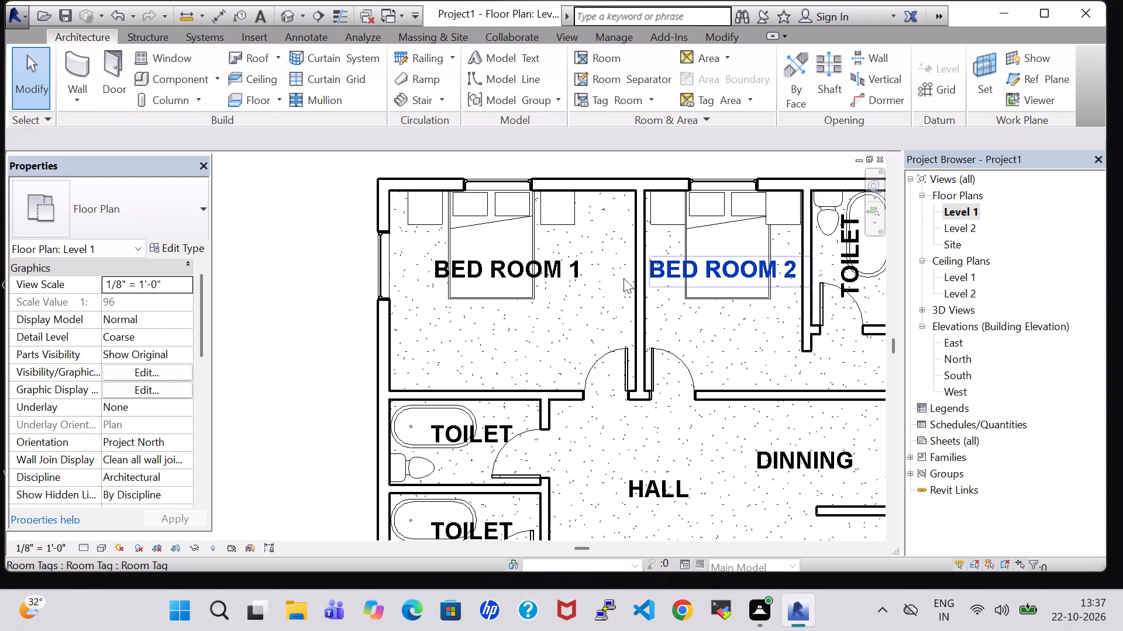
# Nudge the west night stand in Bed Room 2 about 3 inches west and 3 inches south.
pyautogui.moveTo(567, 310); pyautogui.dragTo(294, 398, button='middle')
pyautogui.click(386, 311)
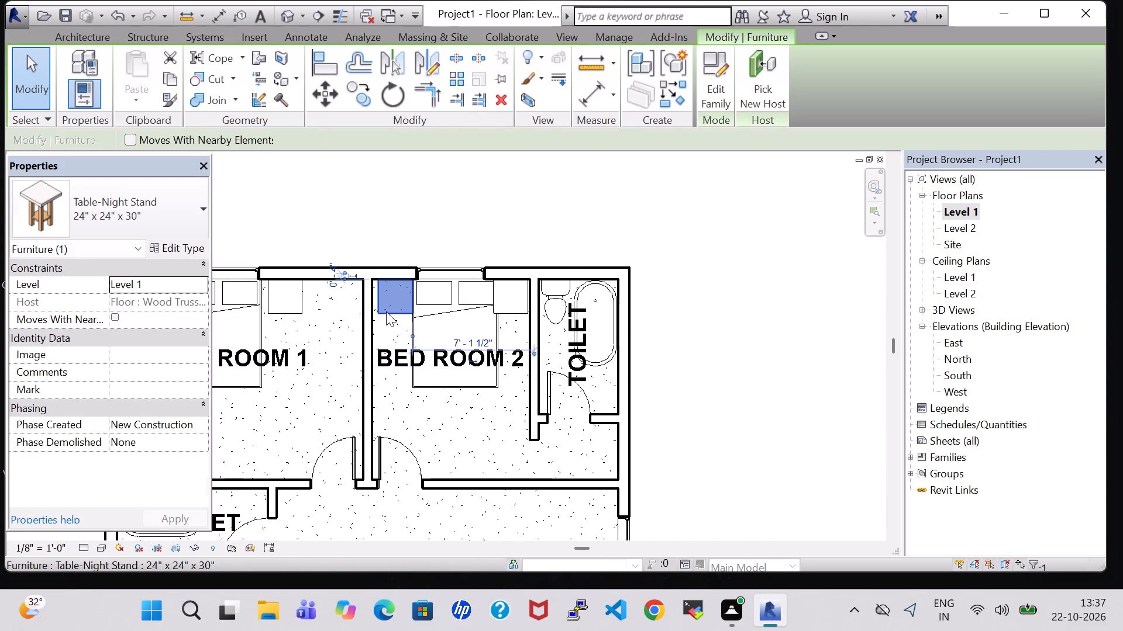
pyautogui.press('Left')
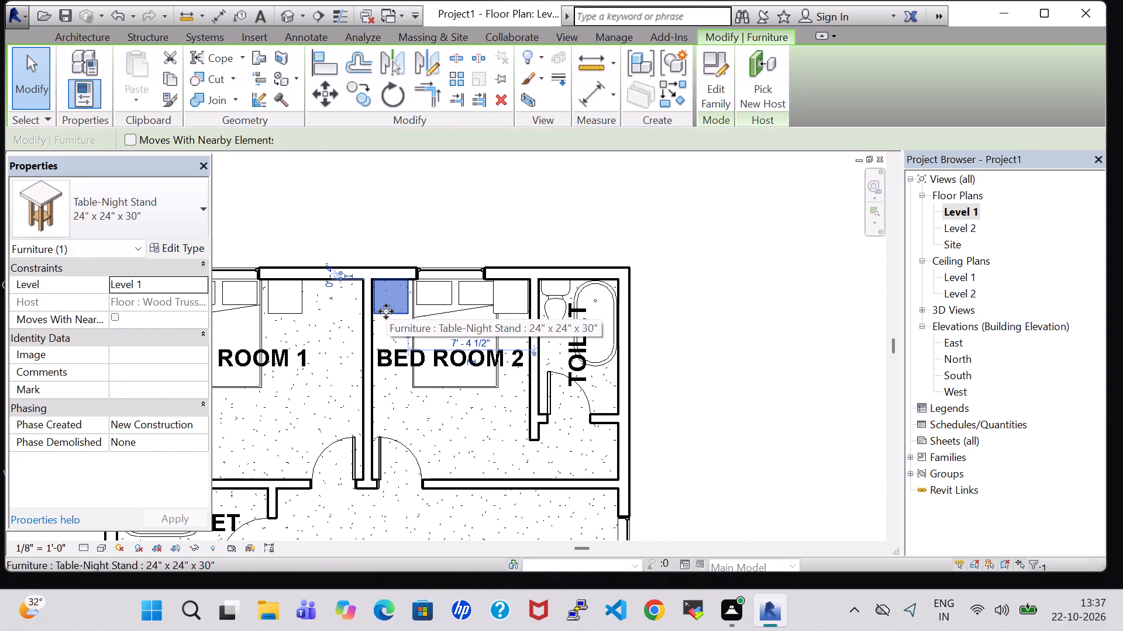
pyautogui.press('Down')
pyautogui.press('Right')
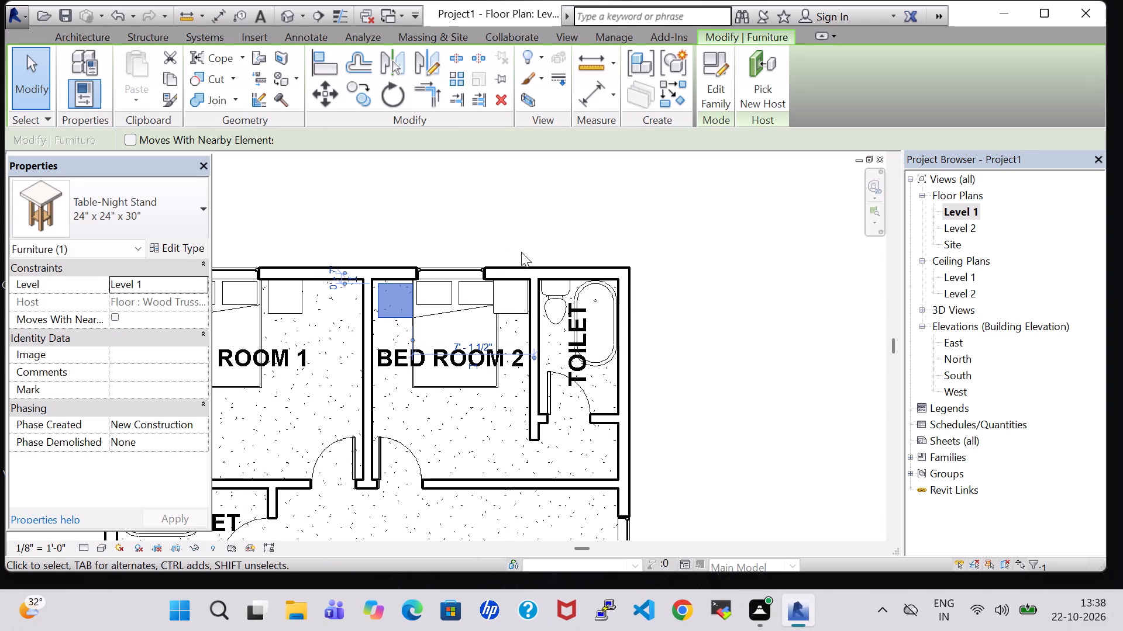
pyautogui.press('Left')
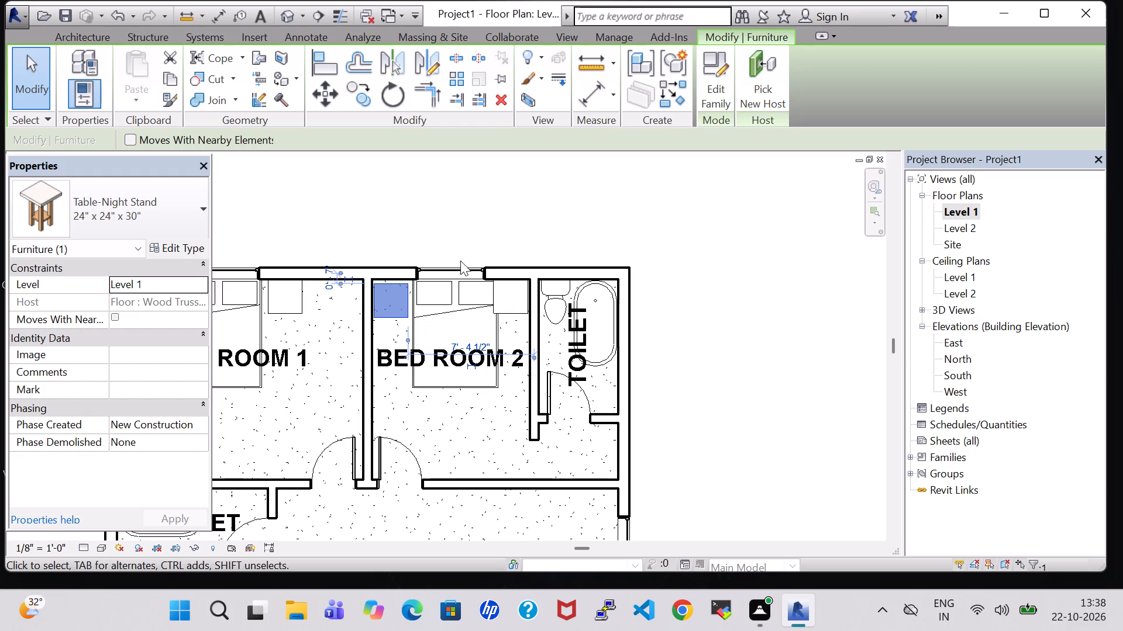
# Nudge the Bed Room 2 queen bed about 3 inches south and 3 inches west.
pyautogui.click(466, 391)
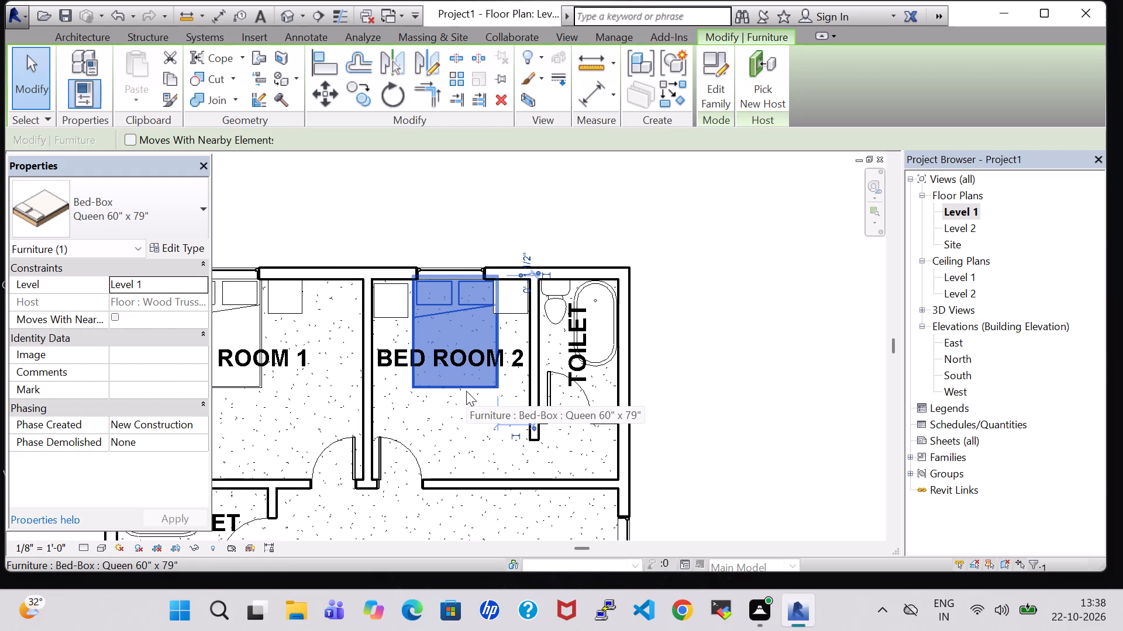
pyautogui.press('Down')
pyautogui.press('Left')
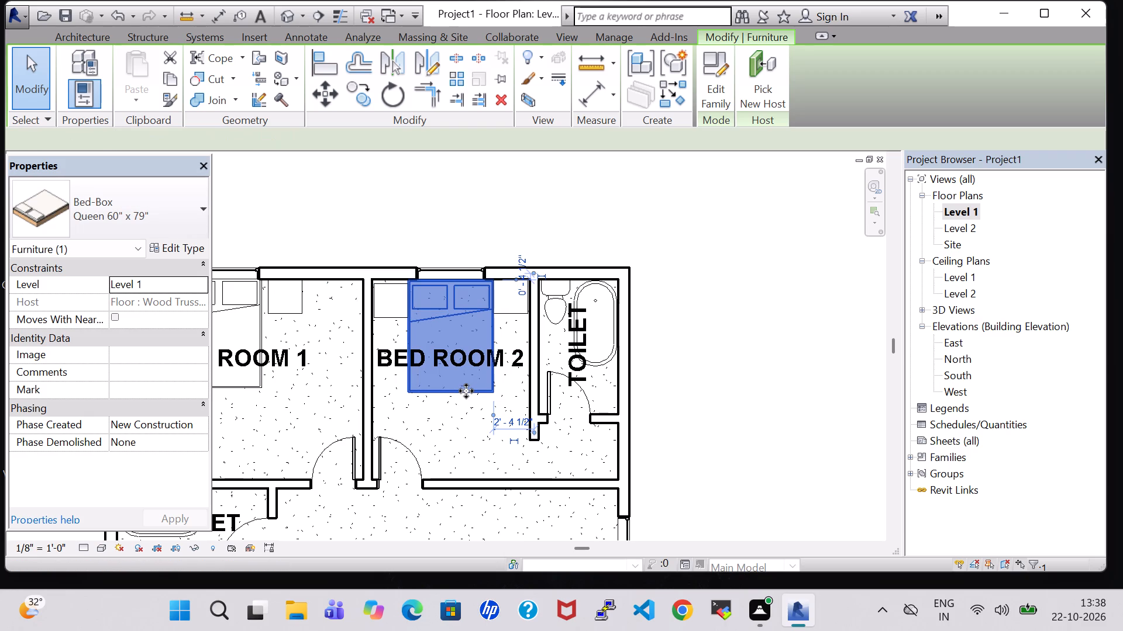
pyautogui.click(785, 340)
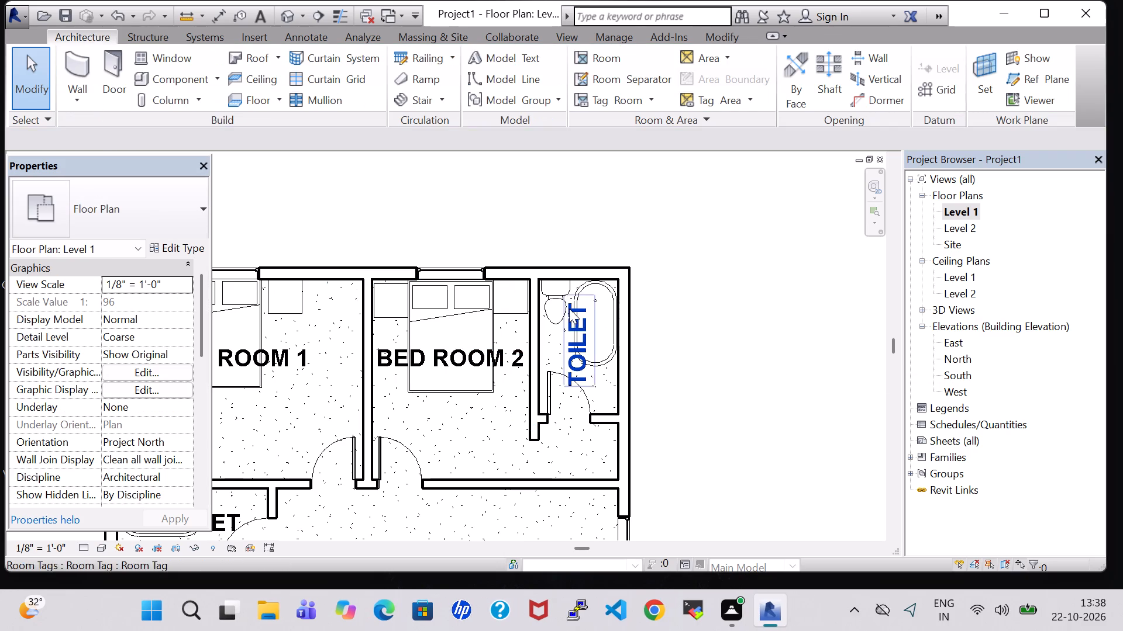
# Shift the inner wall between Bed Room 1 and Bed Room 2 about 4 inches west.
pyautogui.click(519, 308)
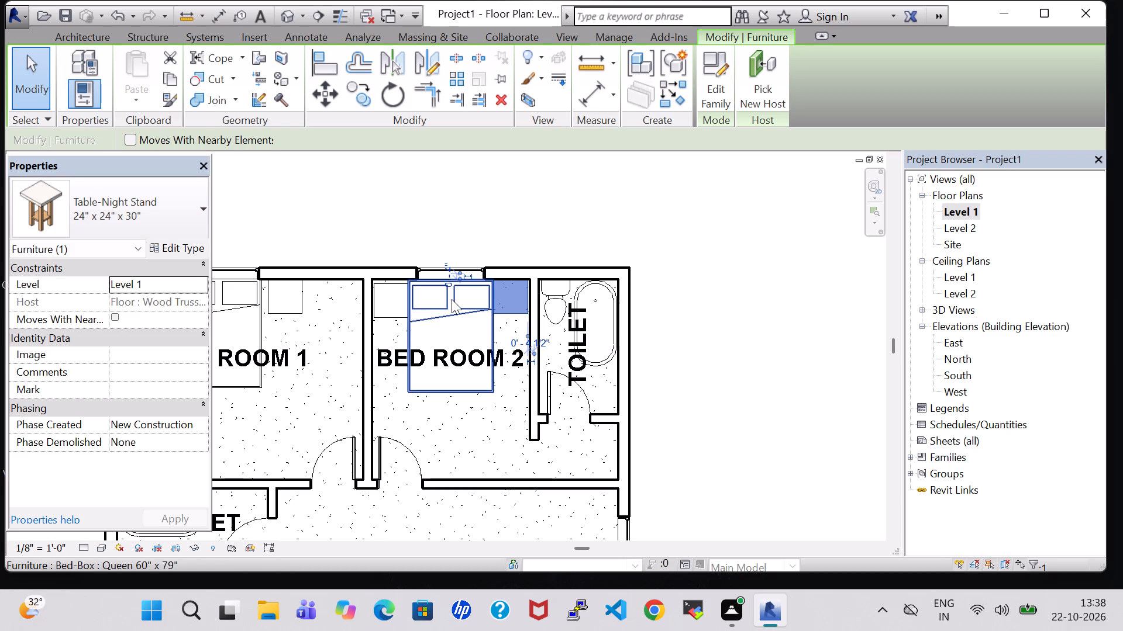
pyautogui.scroll(-4, 372, 346)
pyautogui.click(371, 351)
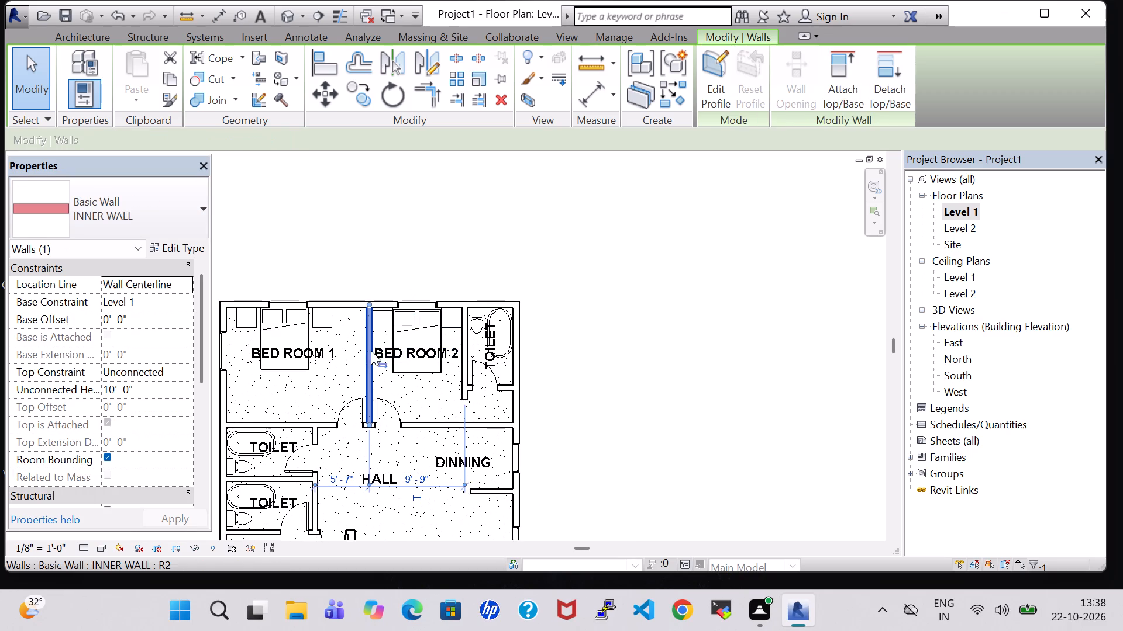
pyautogui.press('Left')
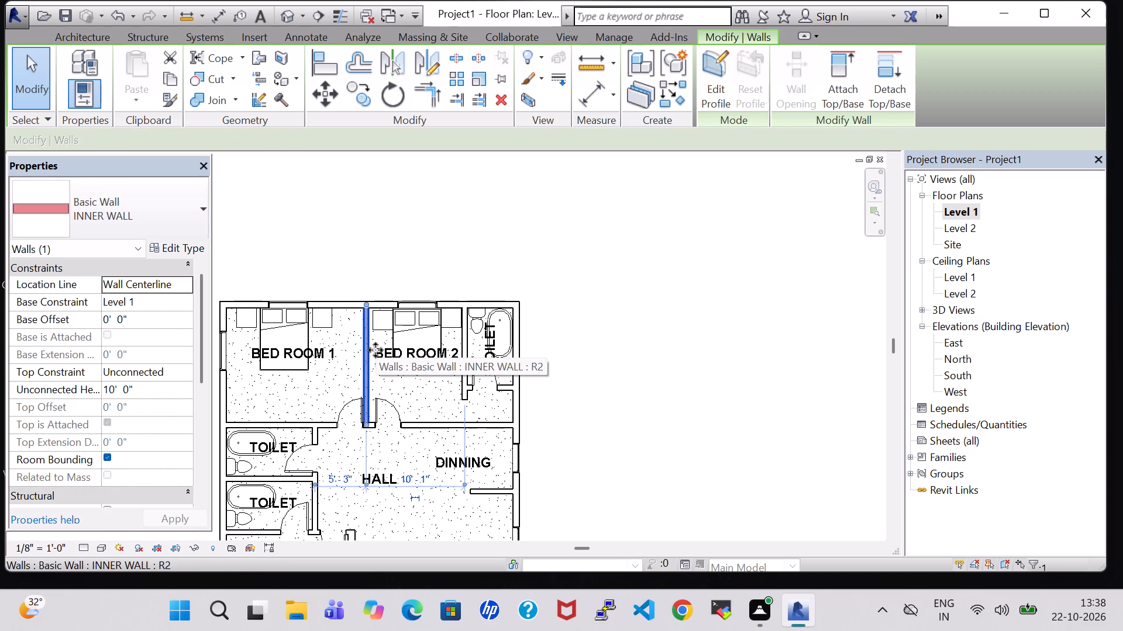
pyautogui.click(616, 374)
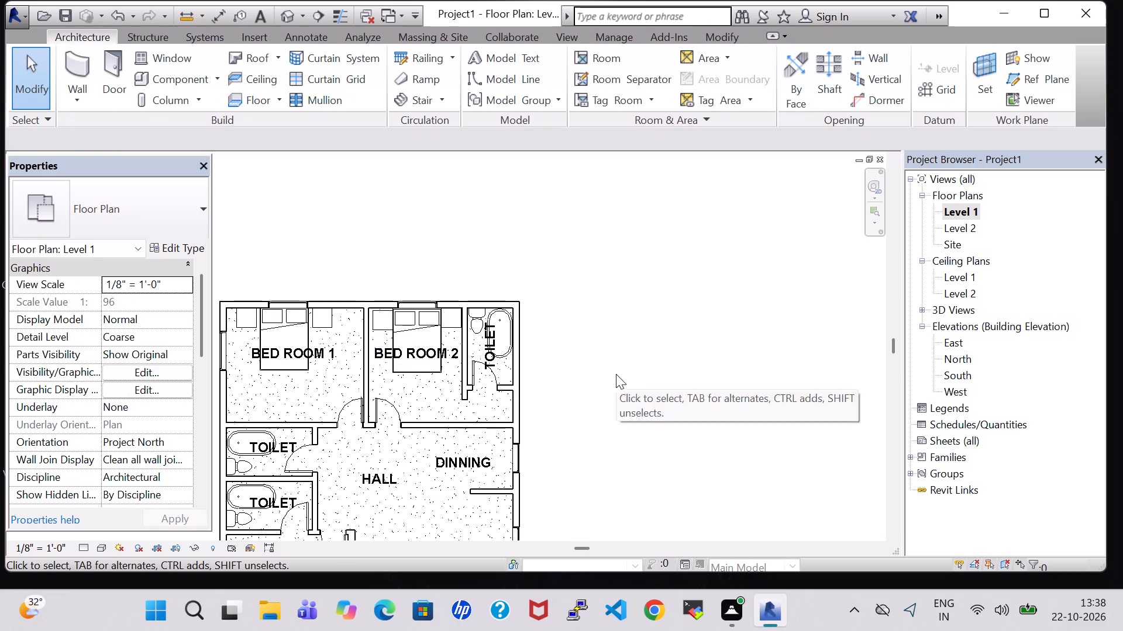
# Nudge the Bed Room 1 door slightly west, away from the partition wall shared with Bed Room 2.
pyautogui.click(363, 416)
pyautogui.press('Left')
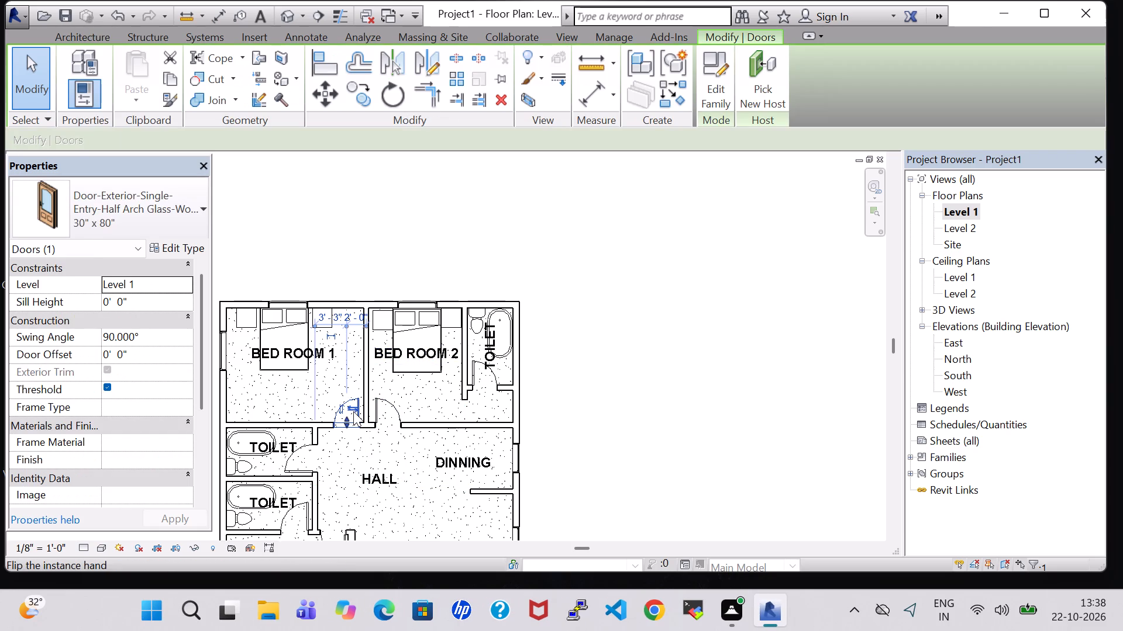
pyautogui.click(616, 390)
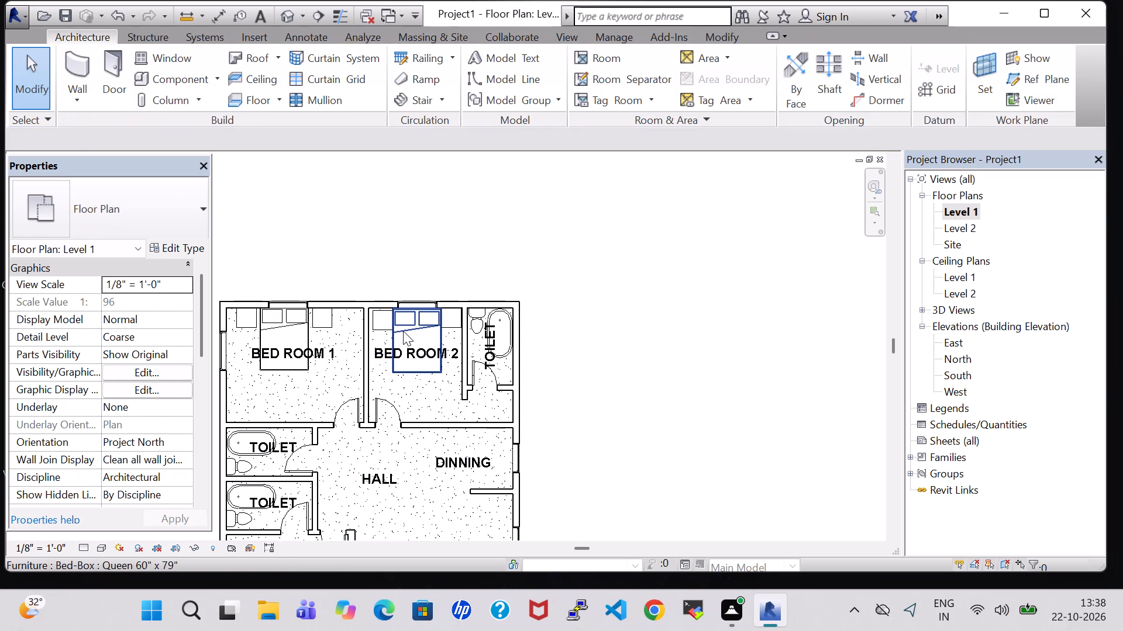
# Nudge the west night stand in Bed Room 2 about 4 inches farther west, toward the partition wall.
pyautogui.click(394, 327)
pyautogui.press('Left')
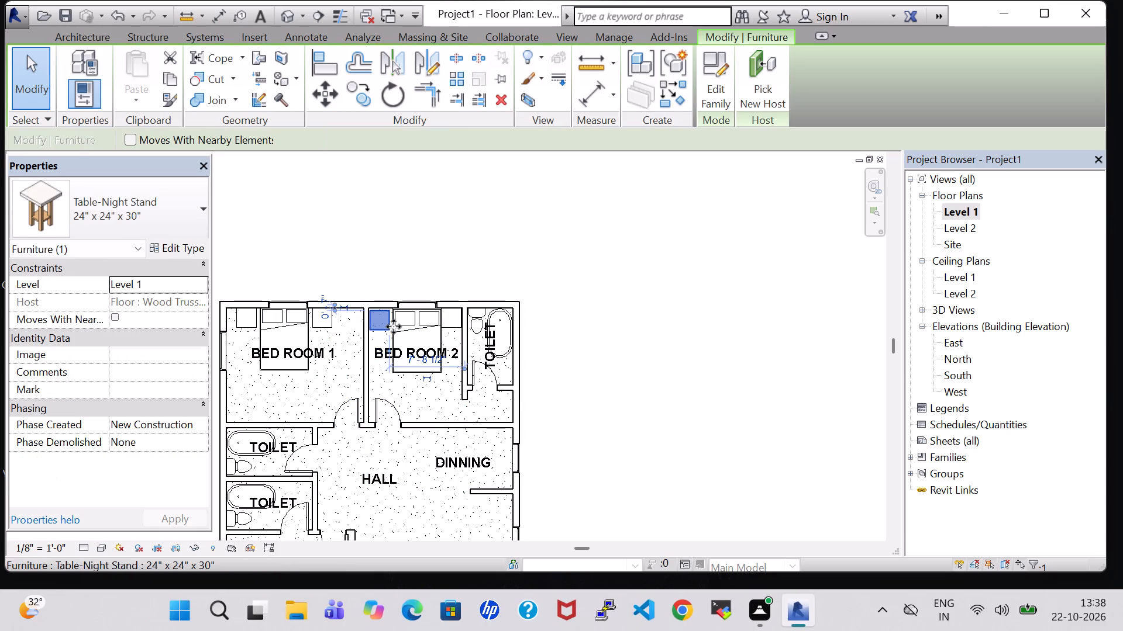
# Nudge the Bed Room 2 queen bed about 4 inches west, toward the partition wall.
pyautogui.click(427, 327)
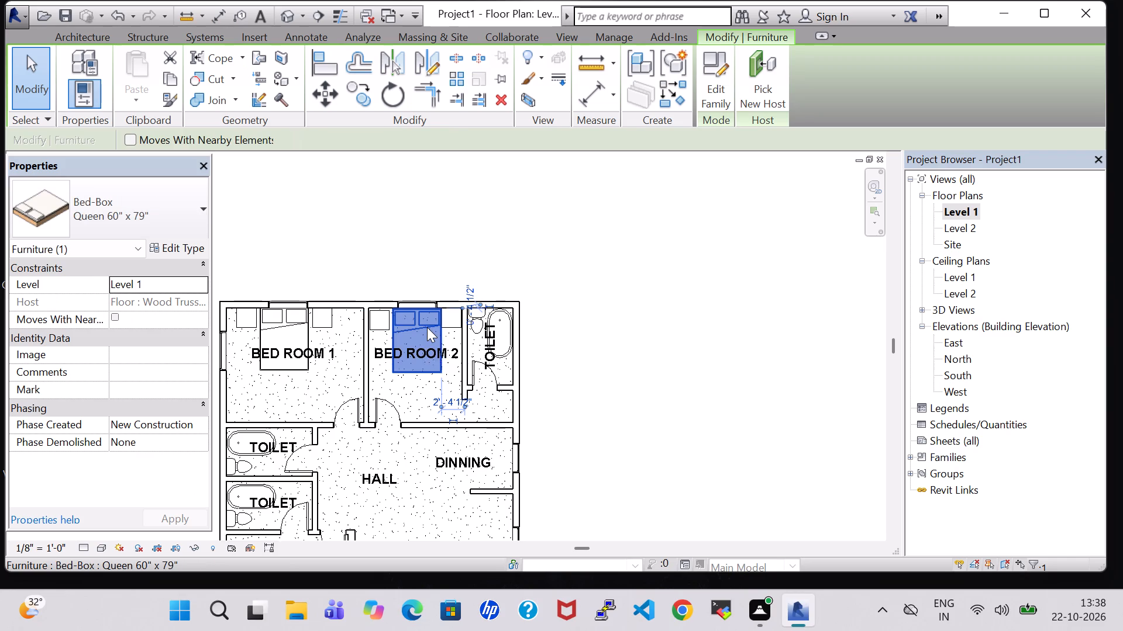
pyautogui.press('Left')
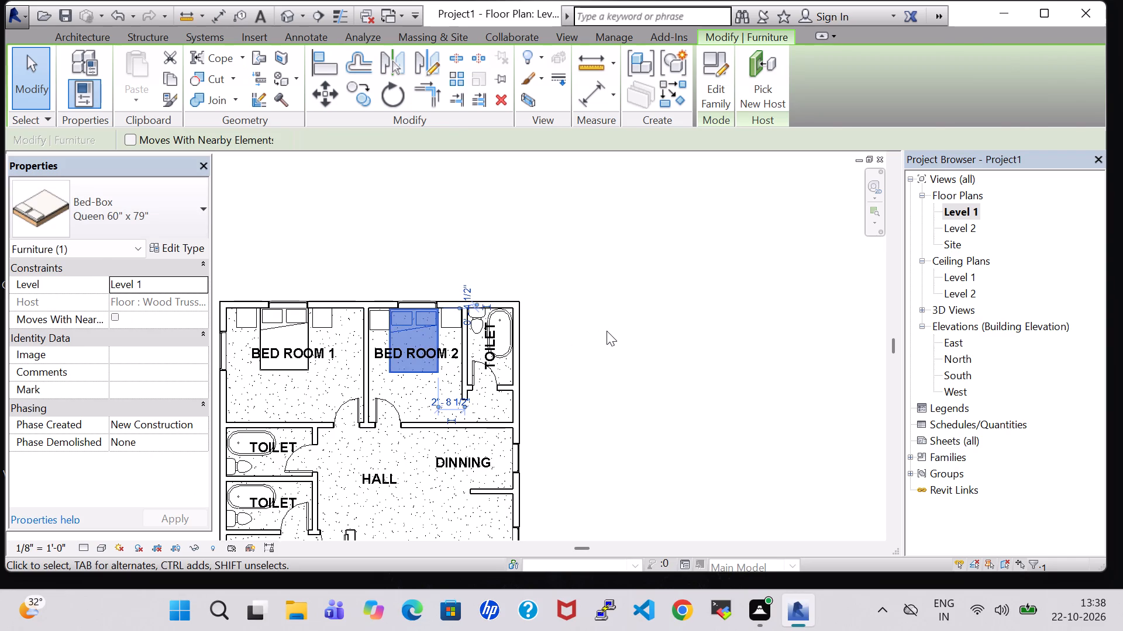
pyautogui.click(607, 331)
# Nudge the Bed Room 1 queen bed about 6 inches south, away from the window wall.
pyautogui.scroll(-2, 605, 331)
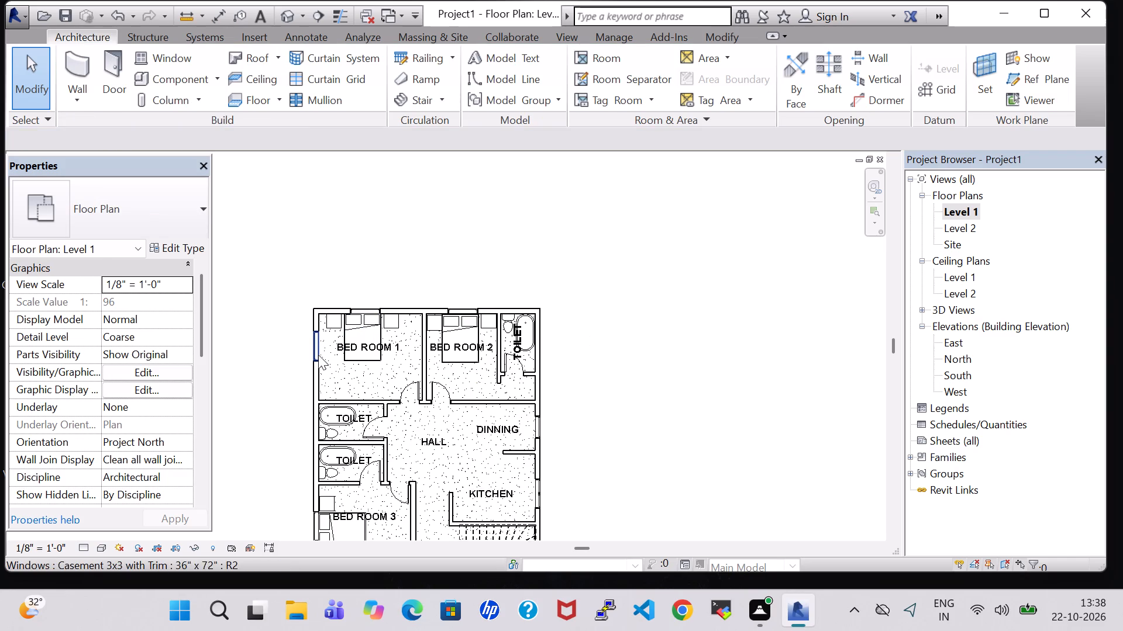
pyautogui.click(373, 319)
pyautogui.click(560, 238)
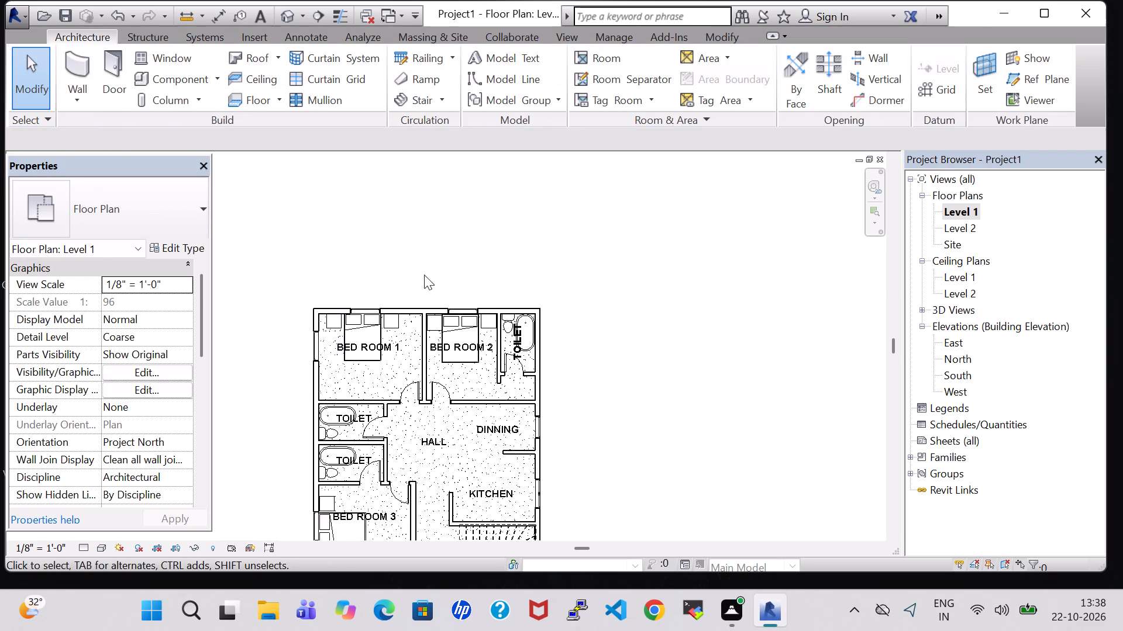
pyautogui.click(357, 362)
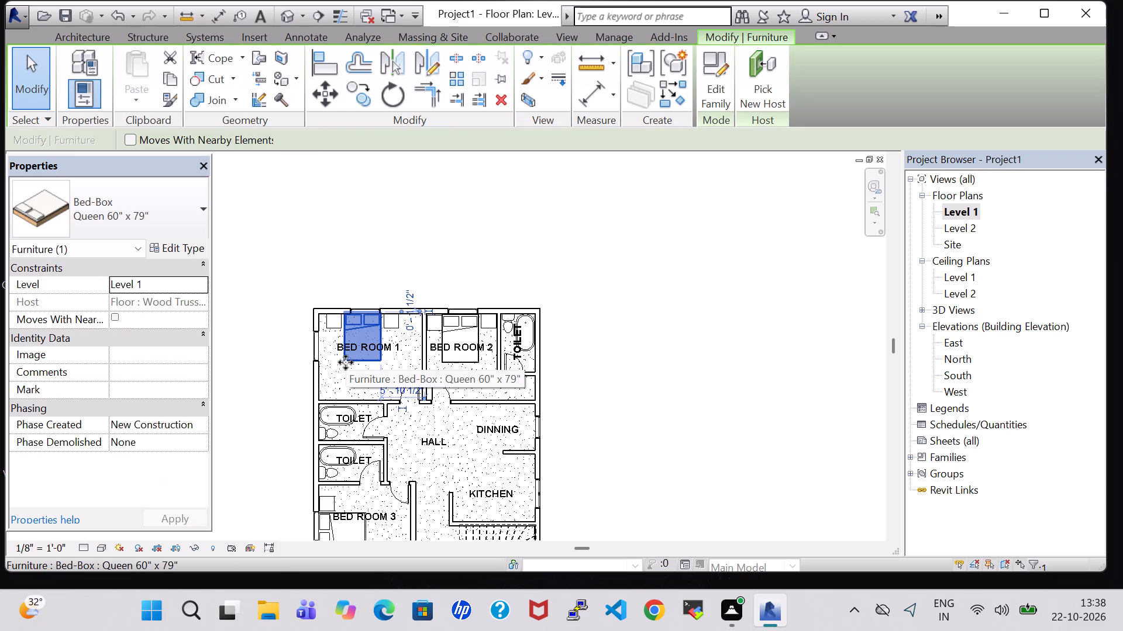
pyautogui.press('Down')
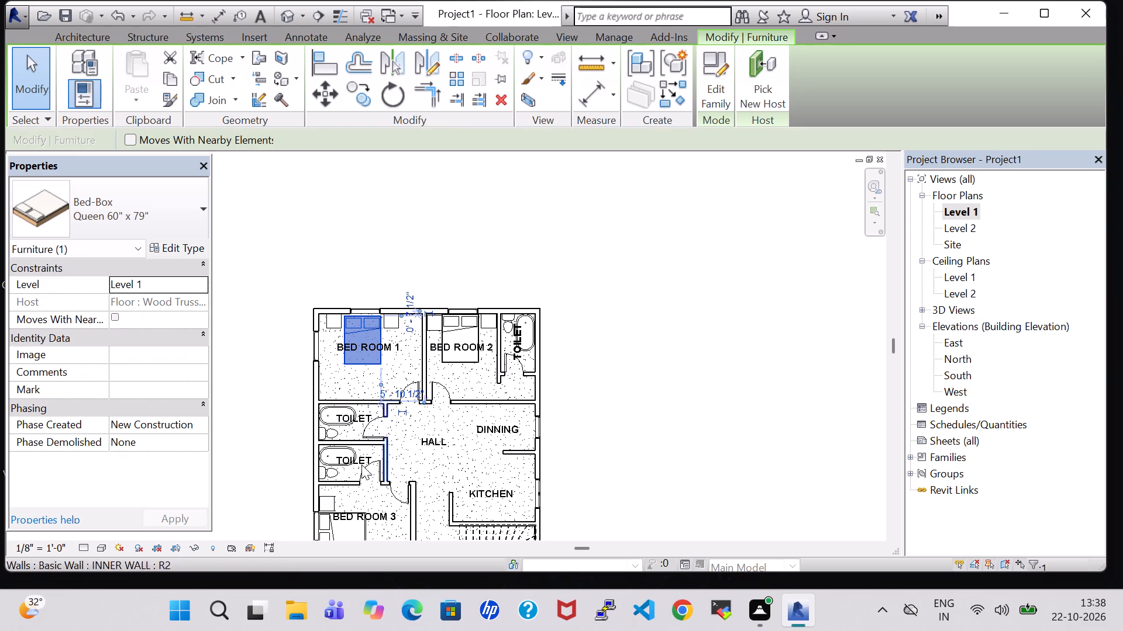
# Nudge the Bed Room 3 queen bed slightly east, away from the exterior wall.
pyautogui.moveTo(606, 467); pyautogui.dragTo(597, 435, button='middle')
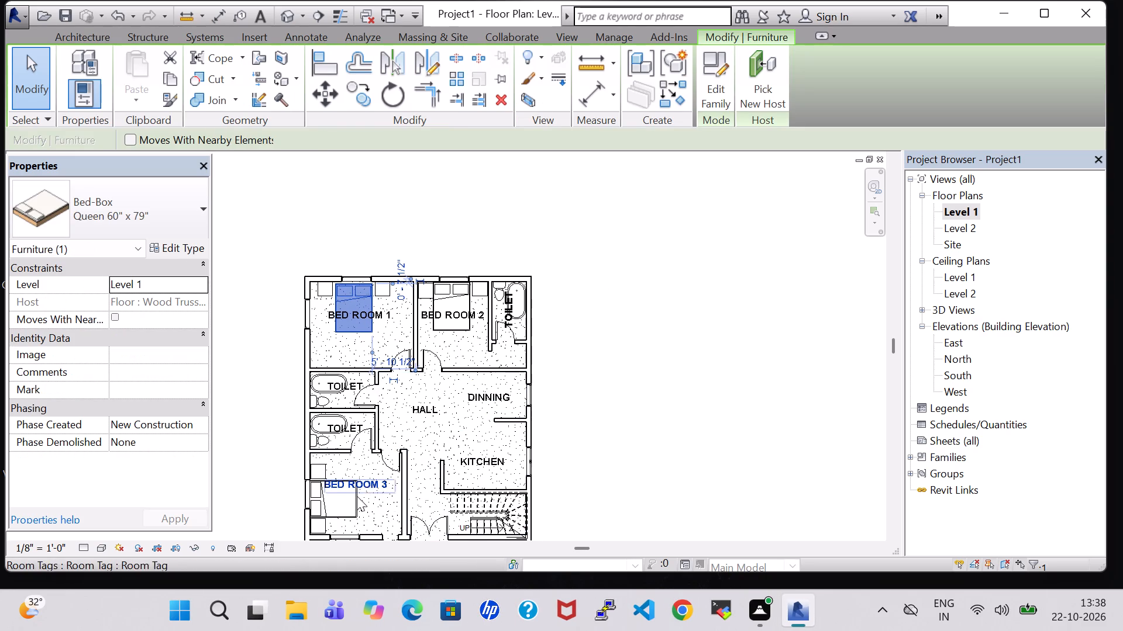
pyautogui.click(338, 512)
pyautogui.press('Right')
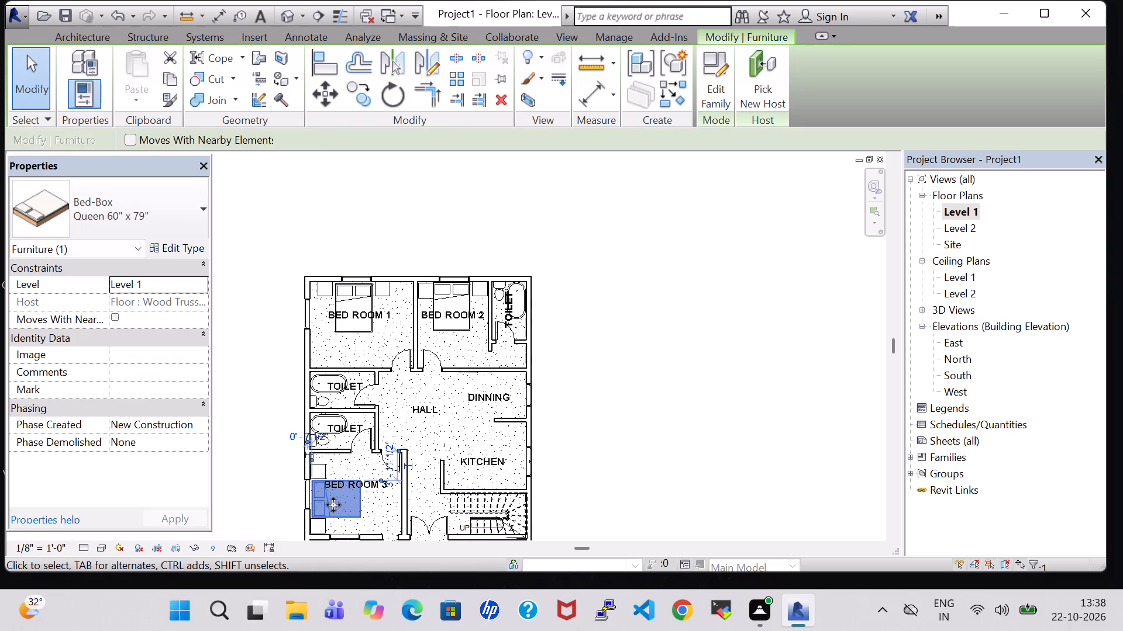
pyautogui.click(605, 383)
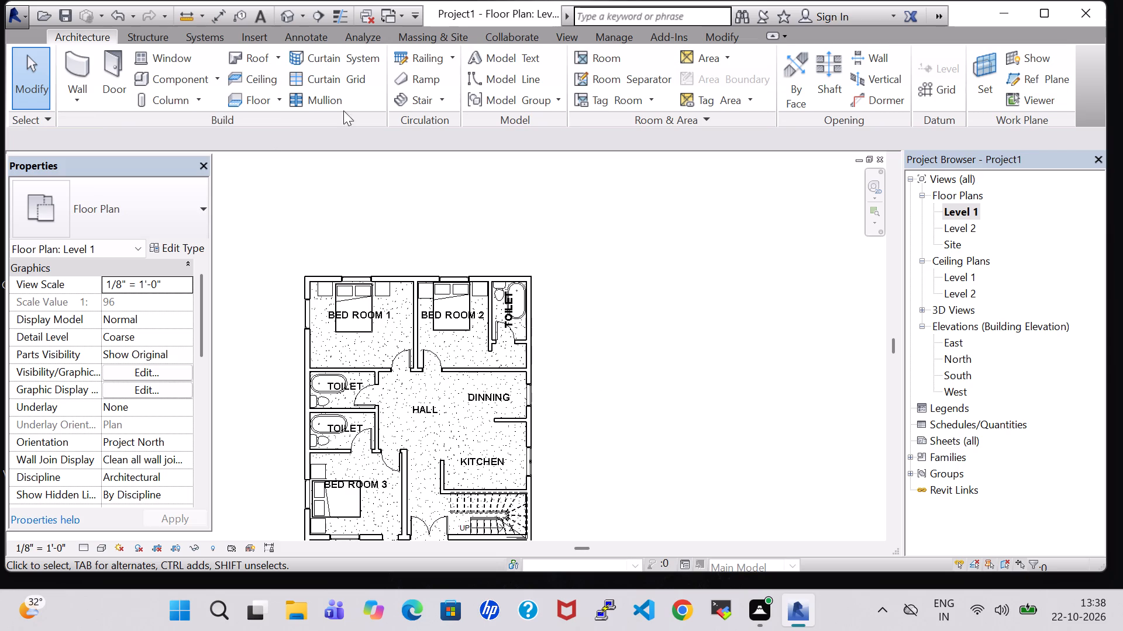
# Load the TV Stand family from the US Imperial library's Furniture folder for component placement.
pyautogui.click(170, 76)
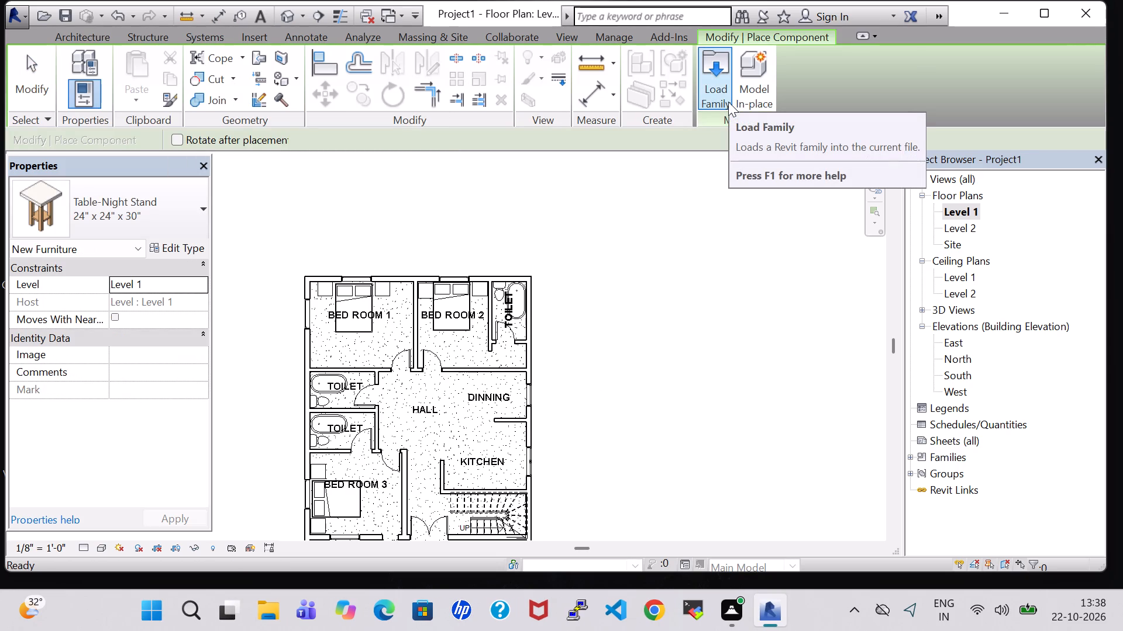
pyautogui.click(723, 72)
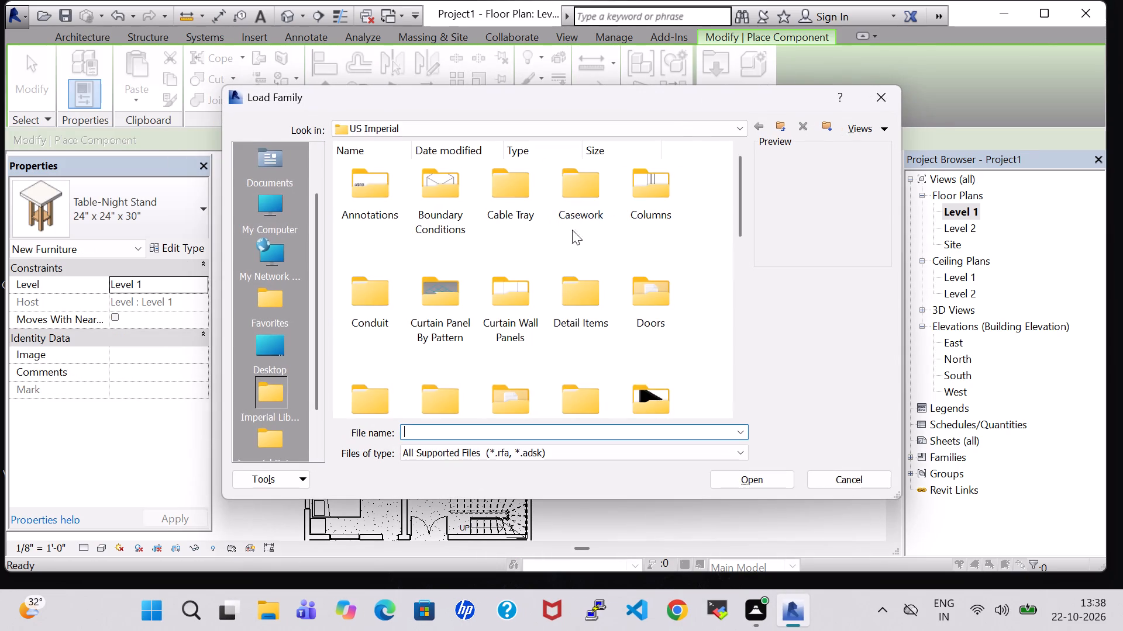
pyautogui.scroll(-1, 585, 272)
pyautogui.click(680, 263)
pyautogui.doubleClick(672, 261)
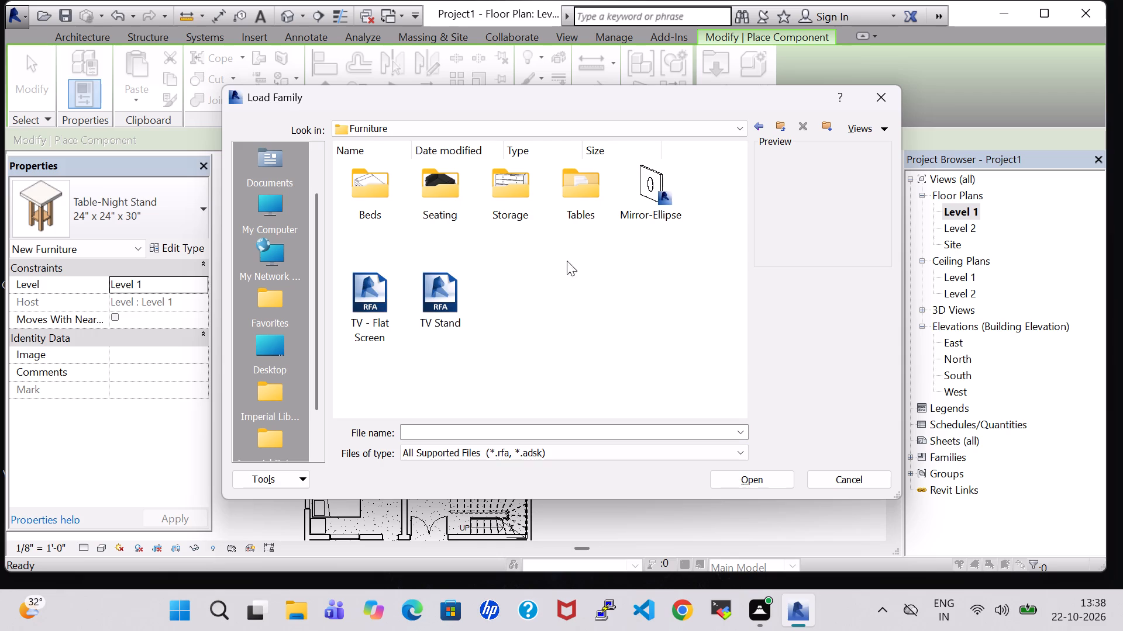
pyautogui.click(436, 301)
pyautogui.click(724, 480)
# Place TV stands on the south walls, about 5' from Bed Room 1's west wall and 6'-5" from the partition in Bed Room 2.
pyautogui.scroll(3, 408, 376)
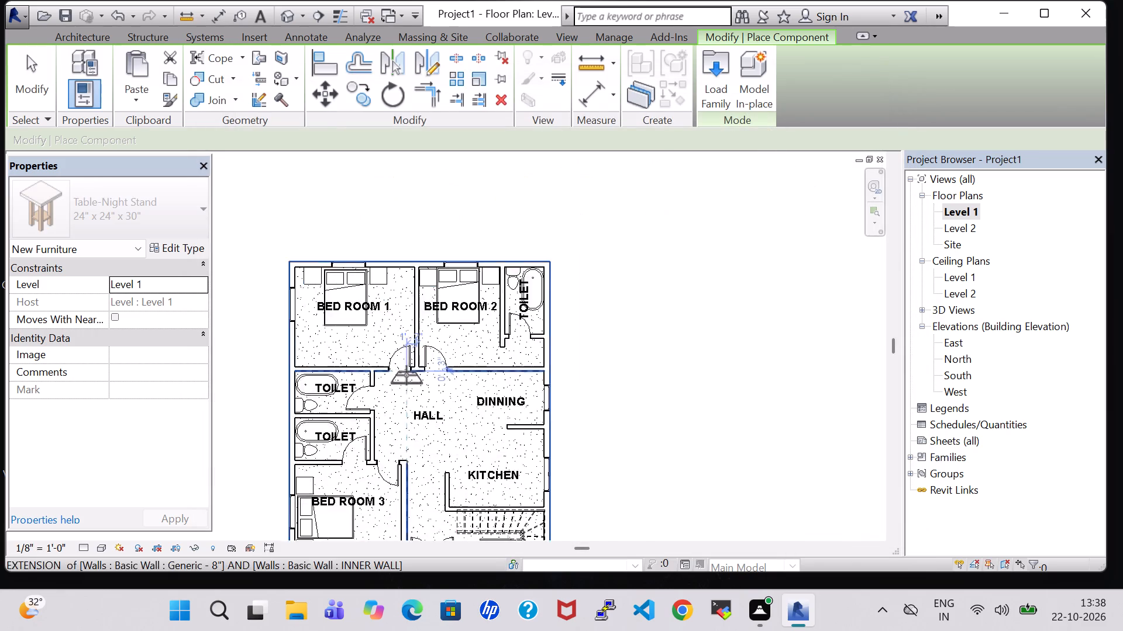
pyautogui.scroll(2, 407, 375)
pyautogui.press('space')
pyautogui.press('space')
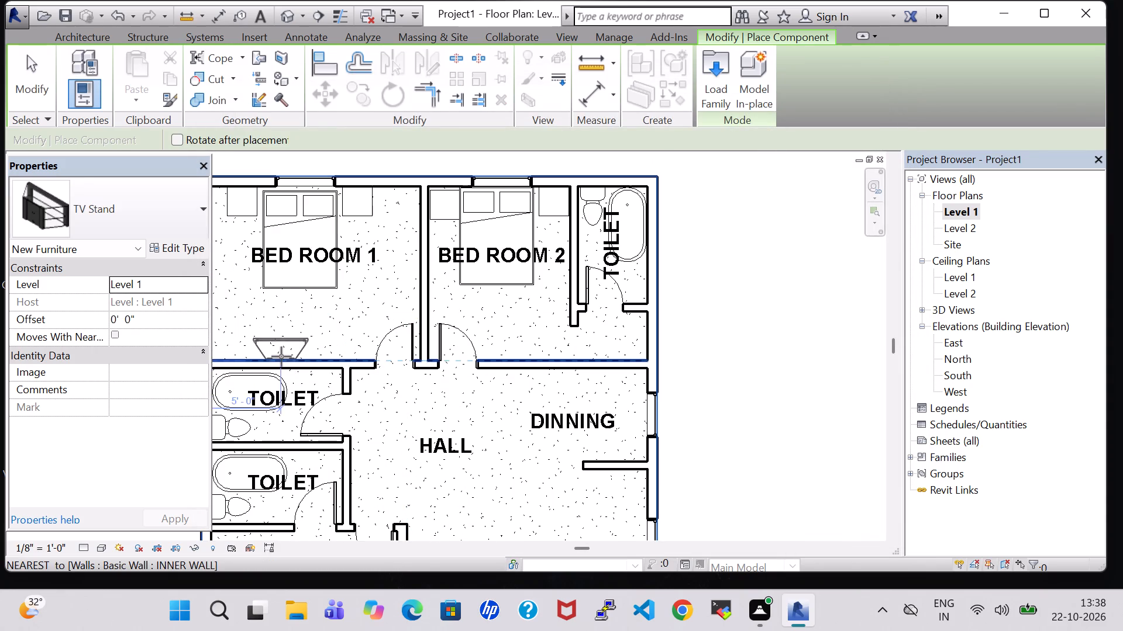
pyautogui.click(281, 356)
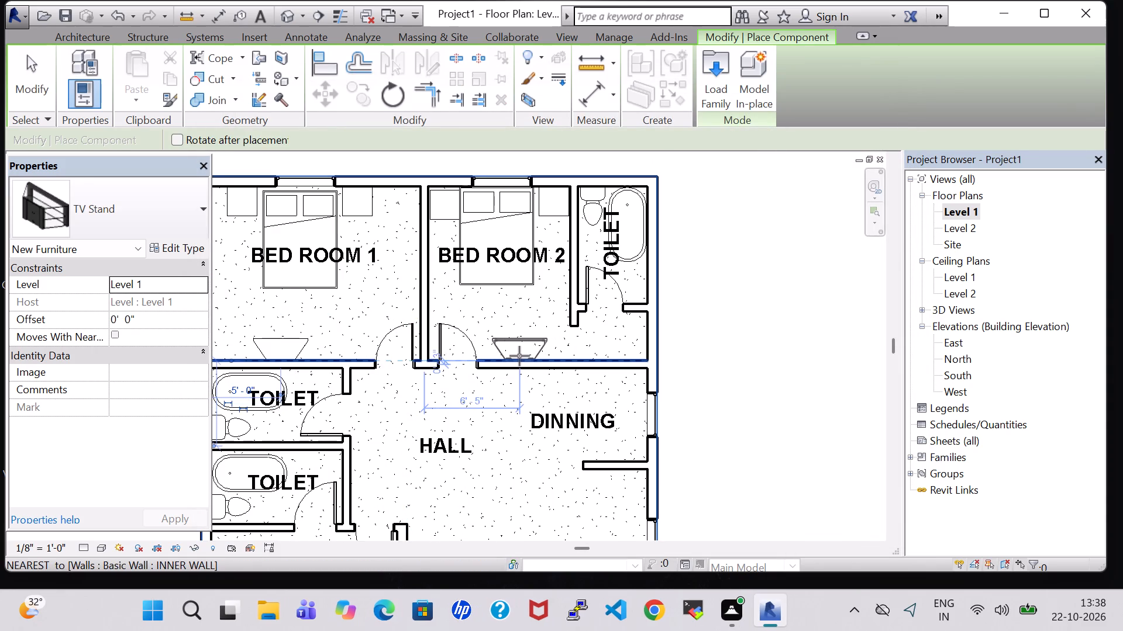
pyautogui.click(519, 356)
# Place a rotated TV stand against Bed Room 3's east wall, facing the bed, about 5'-2 1/2" from the south wall.
pyautogui.scroll(-3, 476, 465)
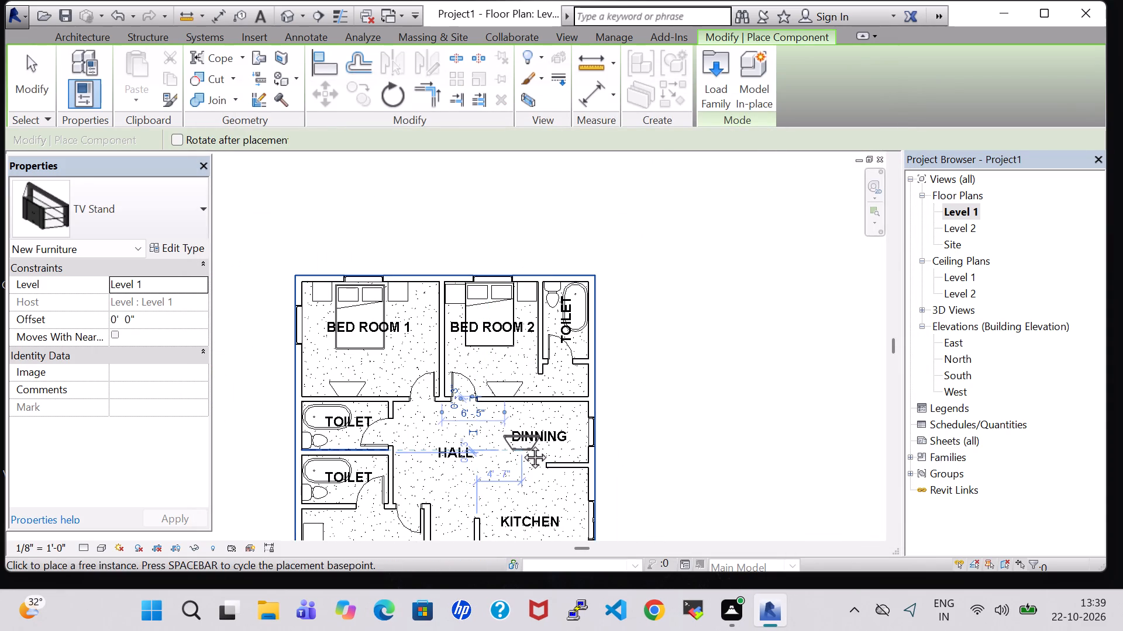
pyautogui.middleClick(522, 444)
pyautogui.moveTo(664, 415); pyautogui.dragTo(717, 295, button='middle')
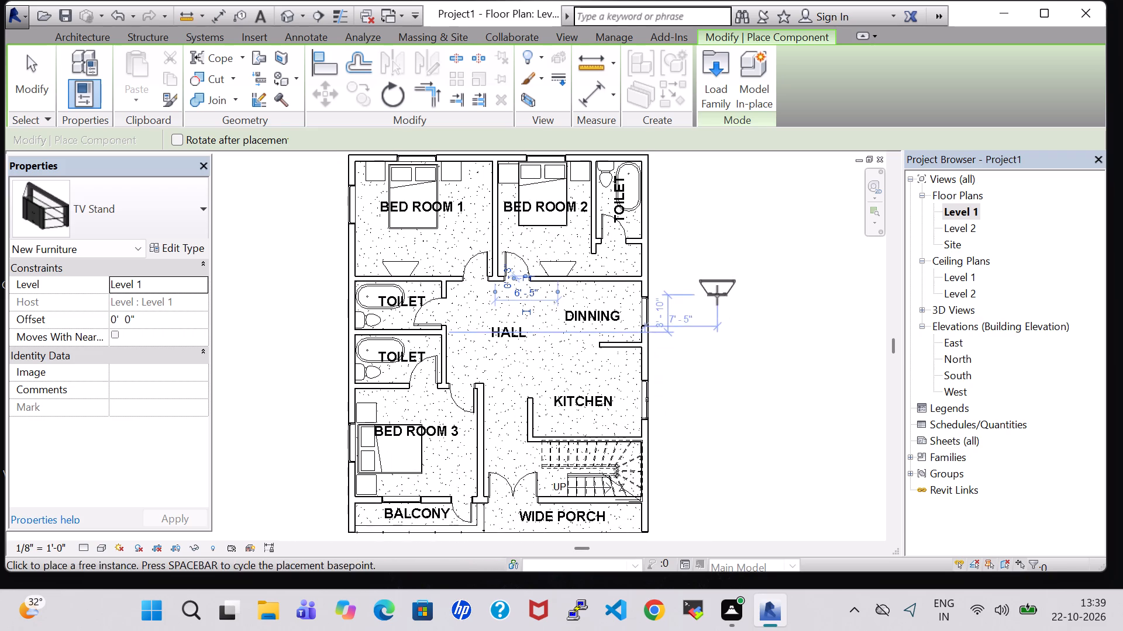
pyautogui.press('space')
pyautogui.scroll(5, 464, 460)
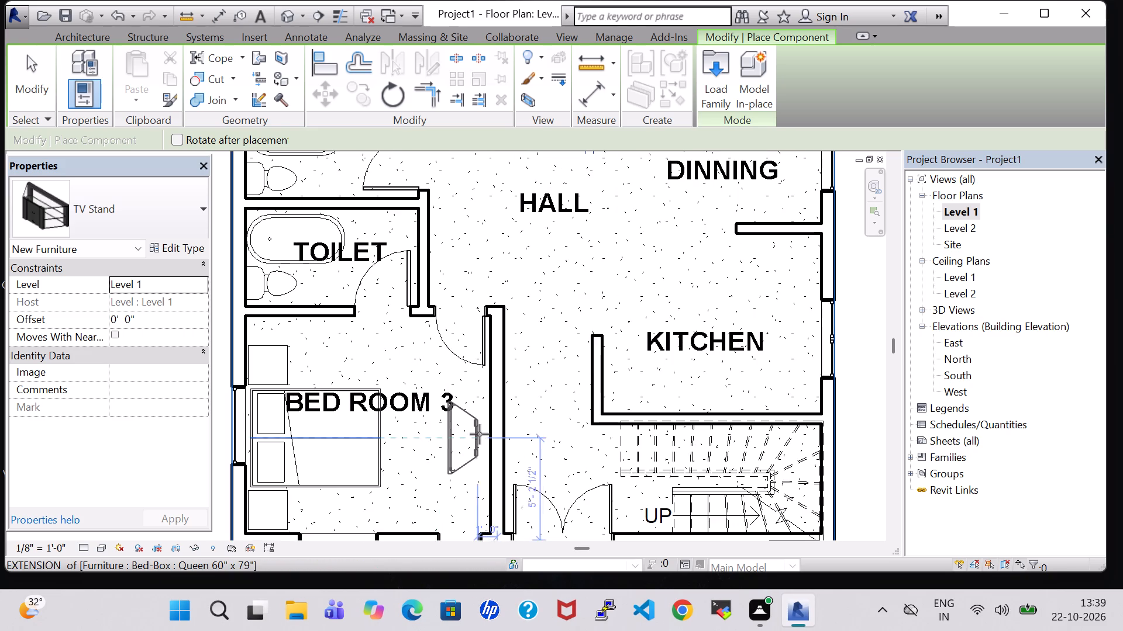
pyautogui.click(487, 433)
pyautogui.scroll(-1, 475, 442)
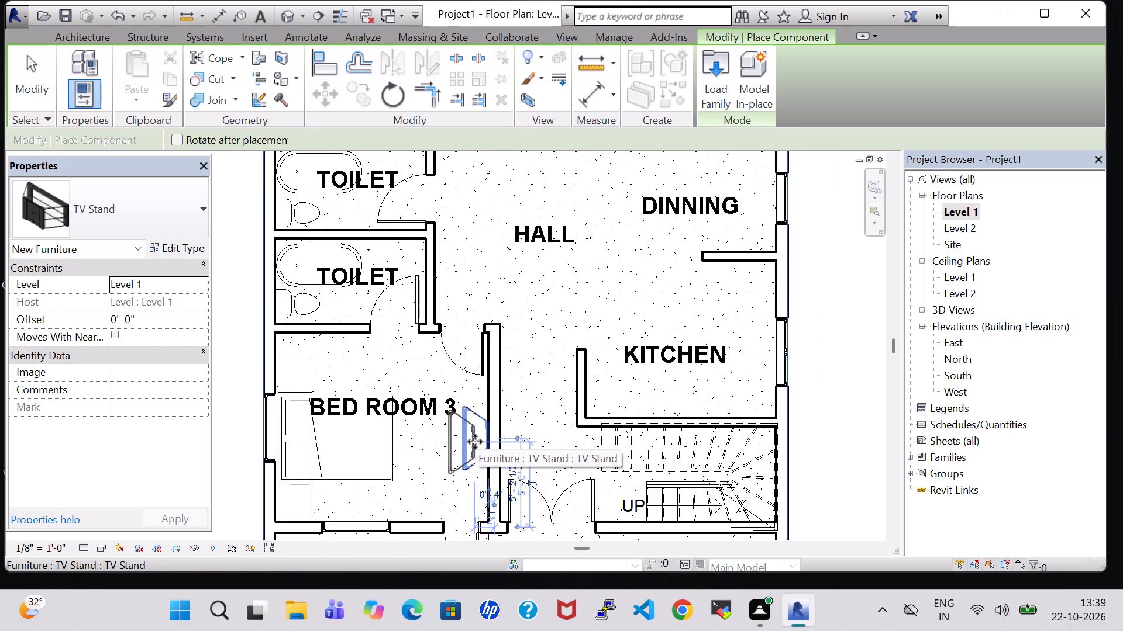
pyautogui.scroll(-1, 475, 442)
pyautogui.press('Escape')
pyautogui.press('Escape')
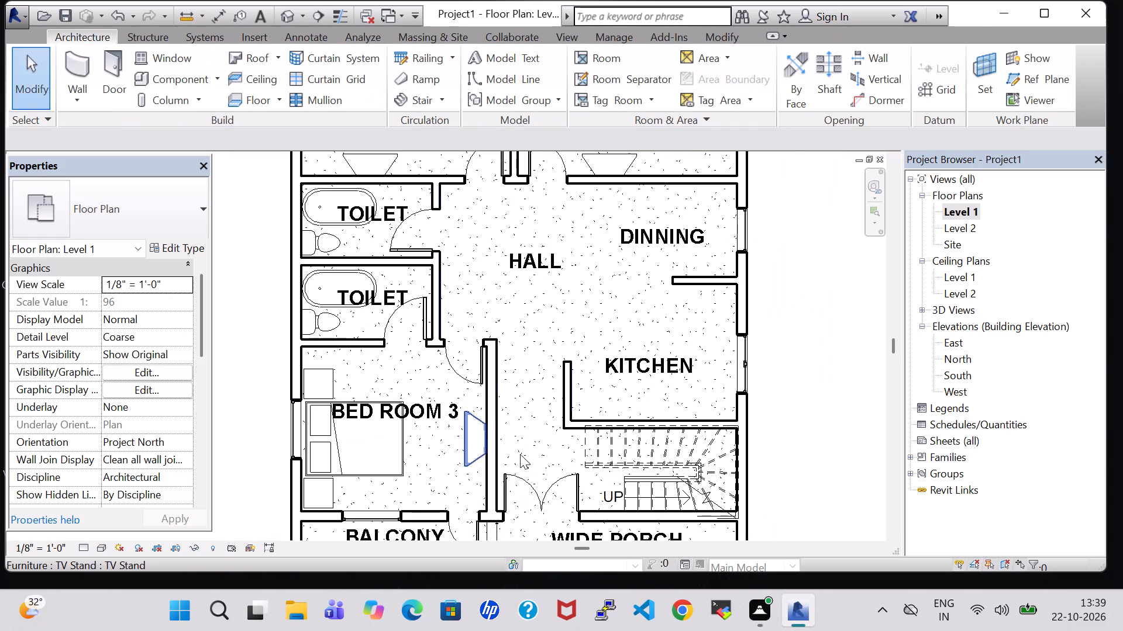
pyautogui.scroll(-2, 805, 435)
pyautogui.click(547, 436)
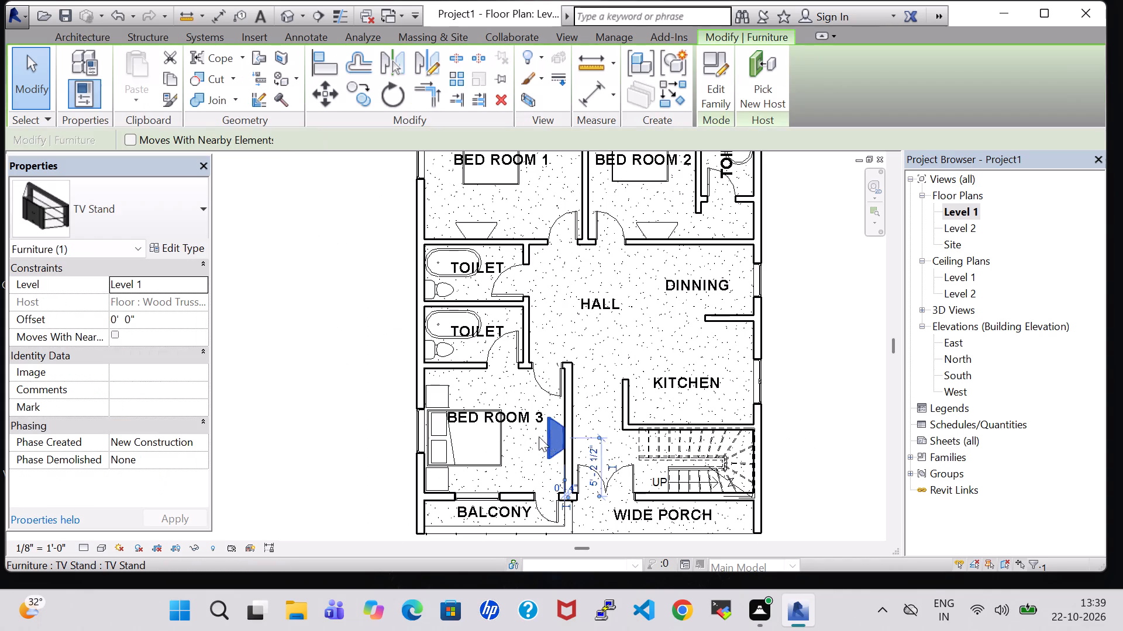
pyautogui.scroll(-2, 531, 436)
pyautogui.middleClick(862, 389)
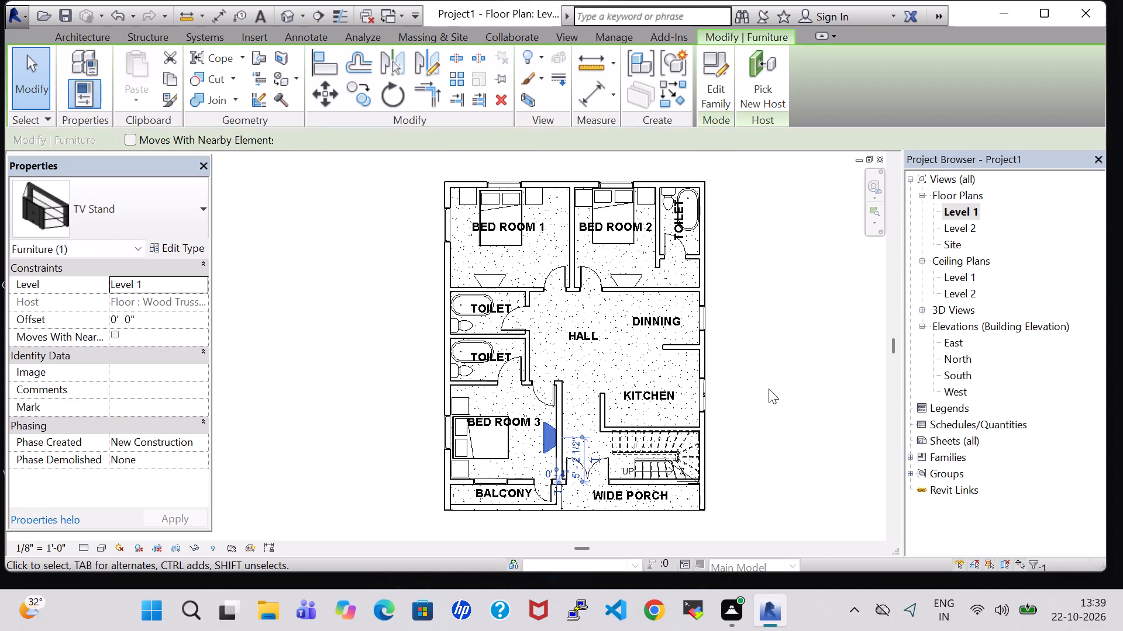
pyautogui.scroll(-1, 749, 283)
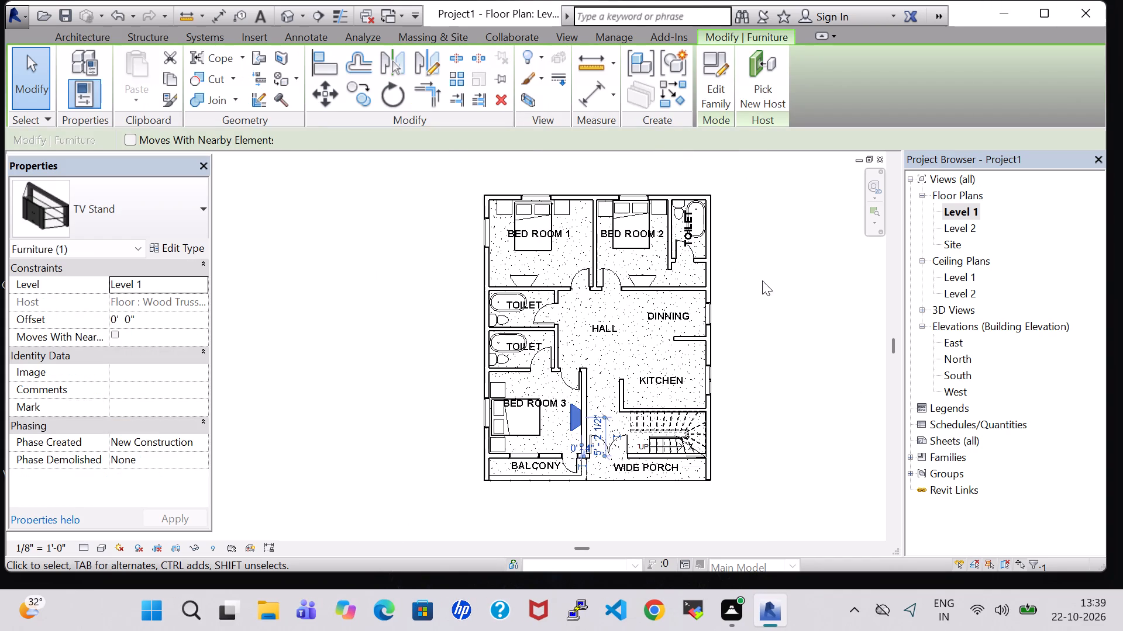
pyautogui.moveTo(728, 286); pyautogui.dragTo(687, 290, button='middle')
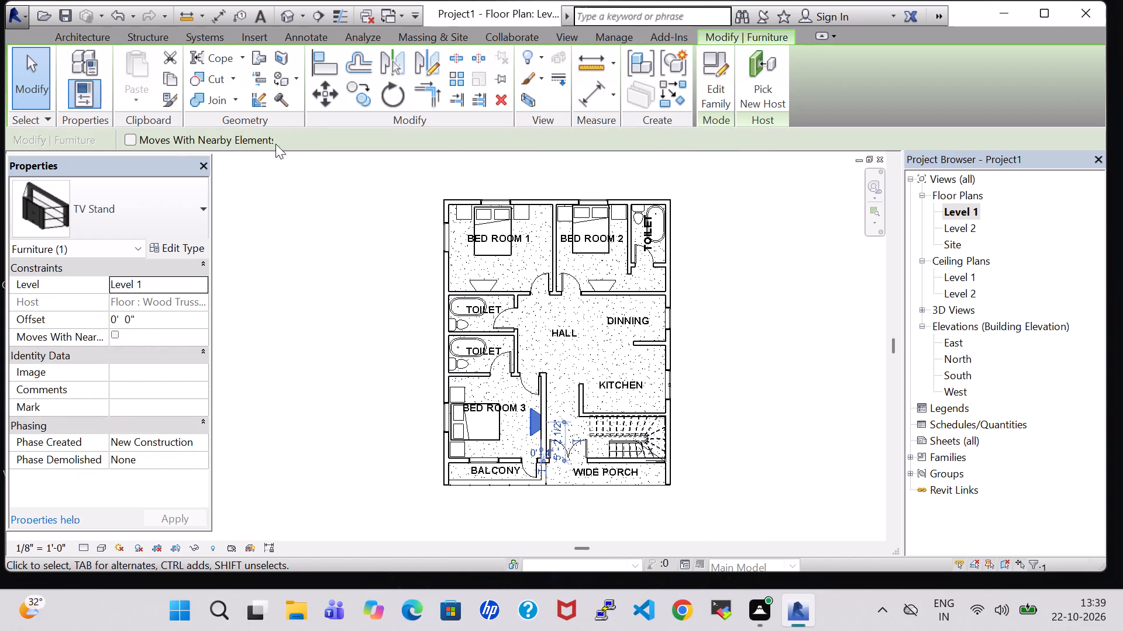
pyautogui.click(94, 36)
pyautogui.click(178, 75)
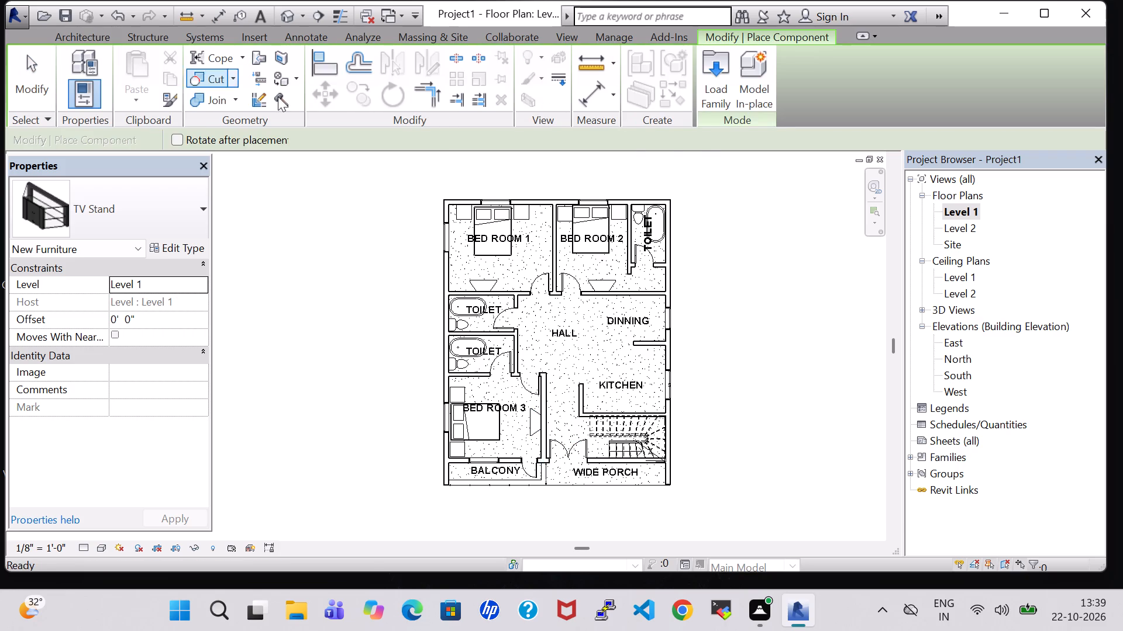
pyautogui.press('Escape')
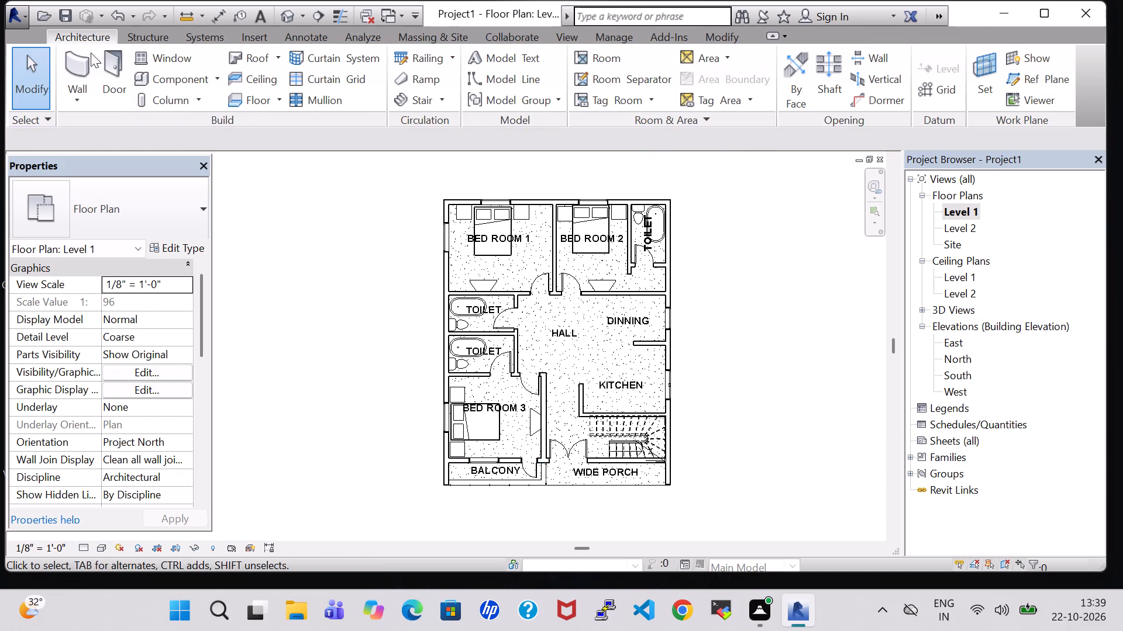
# Load the TV - Flat Screen family from the Furniture folder for component placement.
pyautogui.click(171, 77)
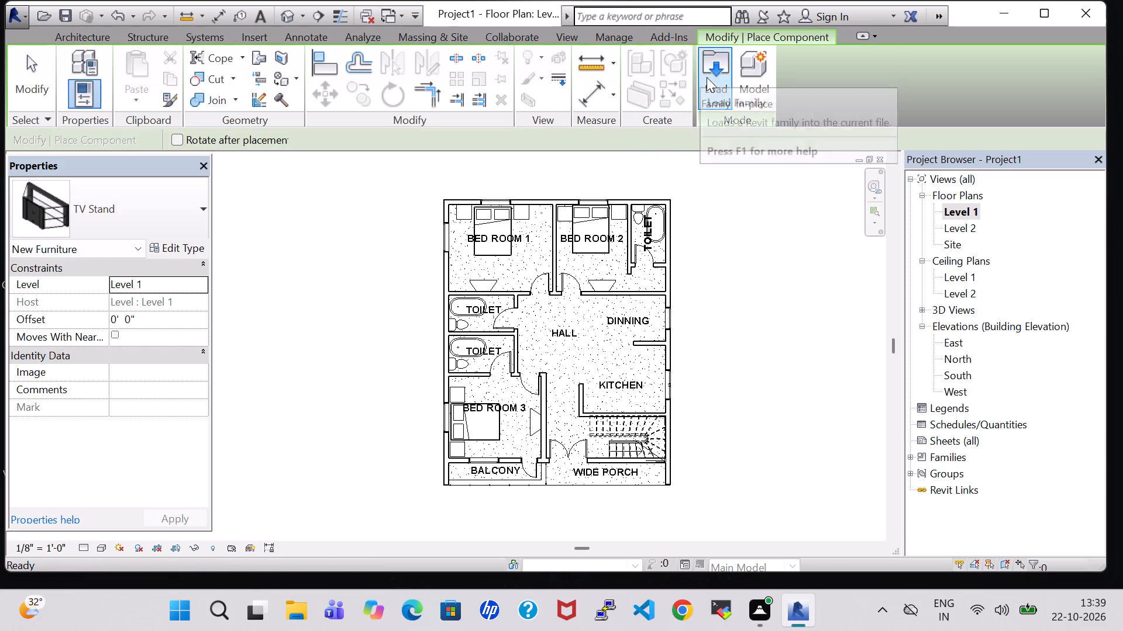
pyautogui.click(707, 77)
pyautogui.scroll(-1, 564, 339)
pyautogui.doubleClick(667, 252)
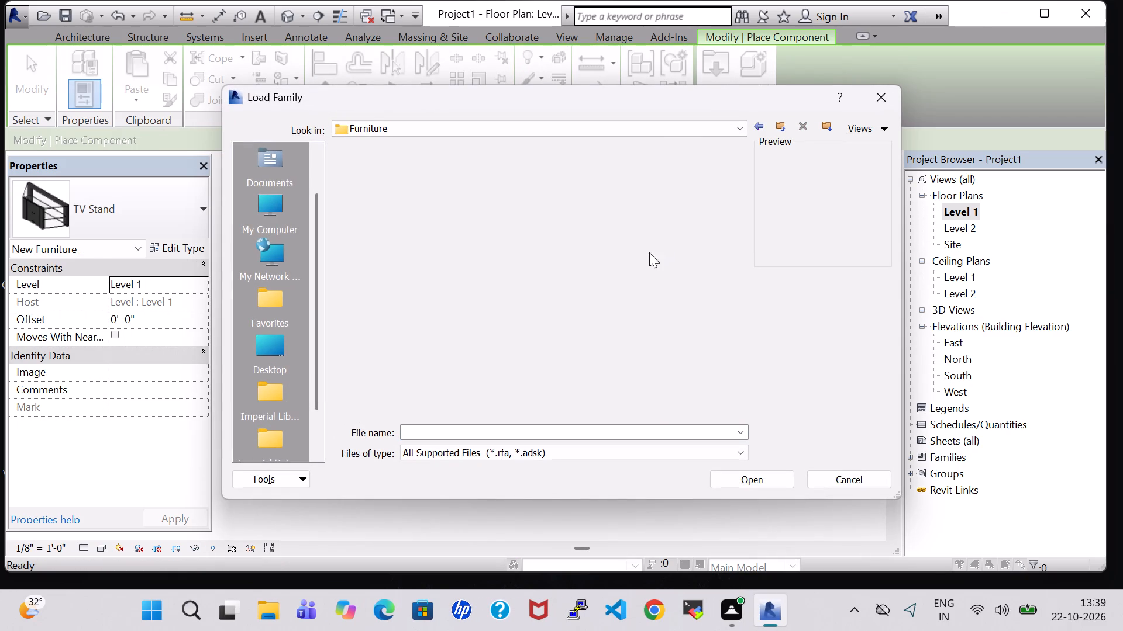
pyautogui.click(464, 301)
pyautogui.click(377, 297)
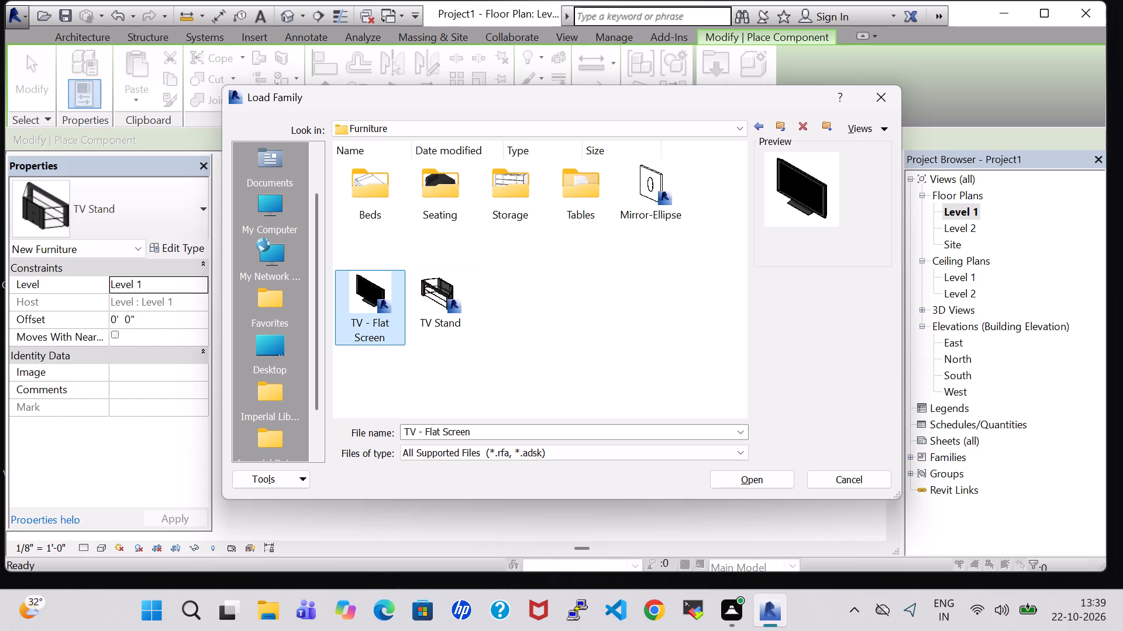
pyautogui.click(741, 476)
# Place a 32" flat screen TV centred on the Bed Room 3 TV stand, rotated to face the bed.
pyautogui.scroll(1, 540, 373)
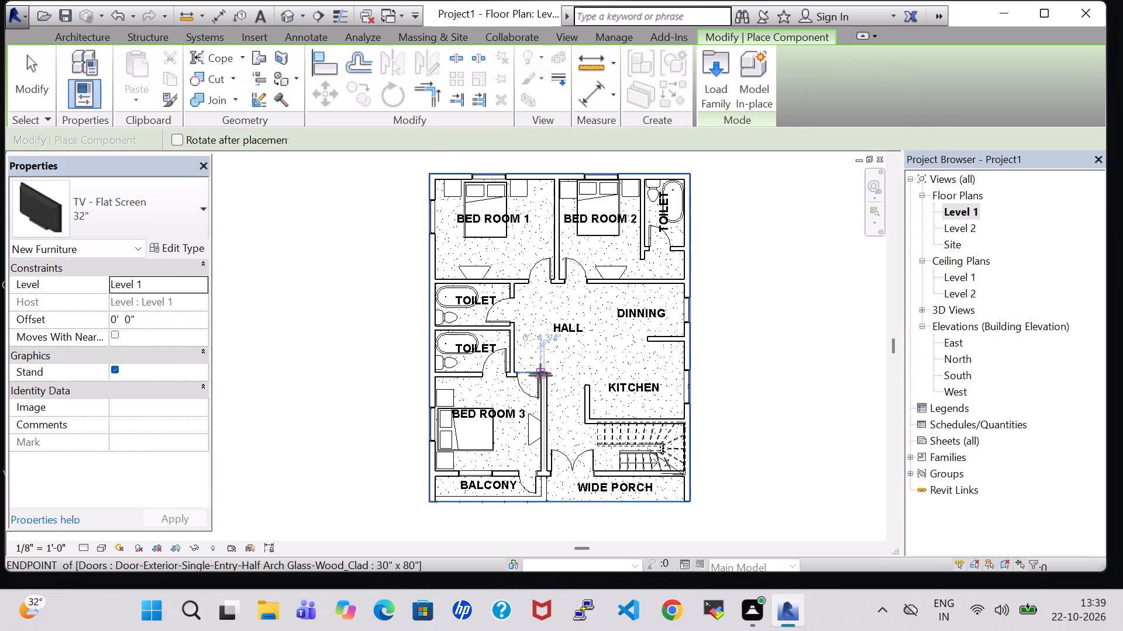
pyautogui.scroll(7, 540, 373)
pyautogui.scroll(-2, 507, 463)
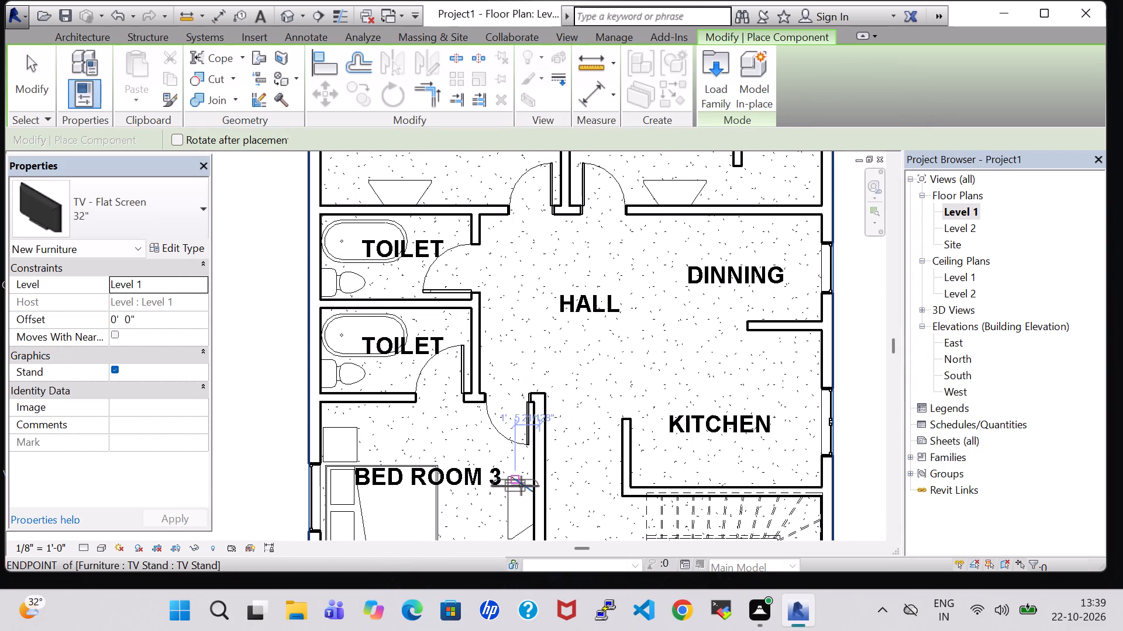
pyautogui.press('space')
pyautogui.press('space')
pyautogui.press('space')
pyautogui.scroll(5, 520, 502)
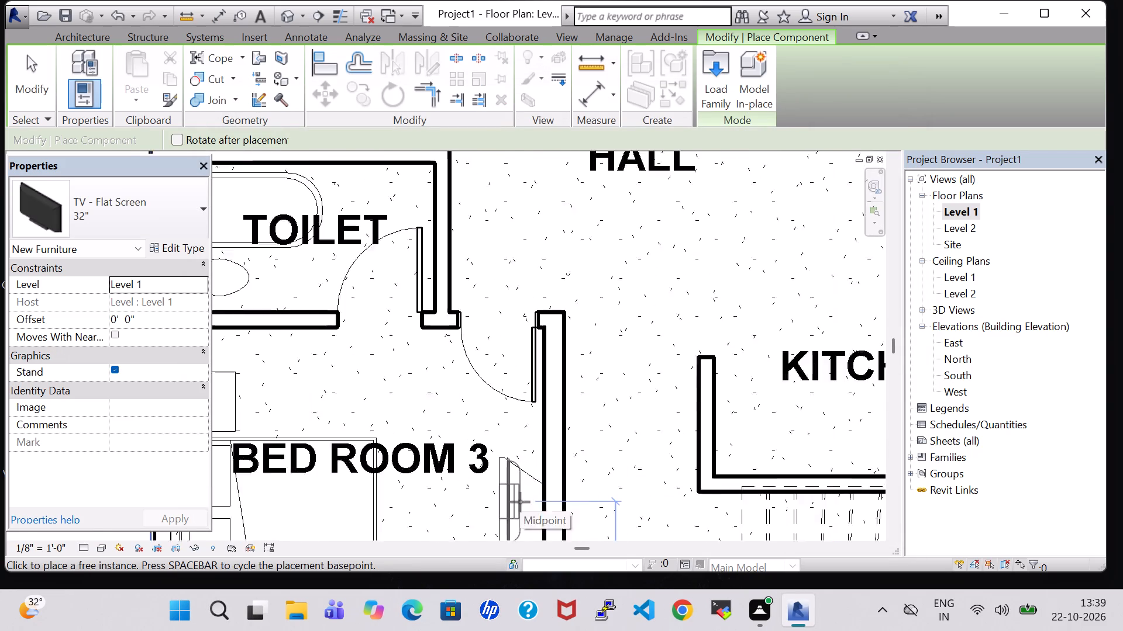
pyautogui.moveTo(523, 502); pyautogui.dragTo(513, 379, button='middle')
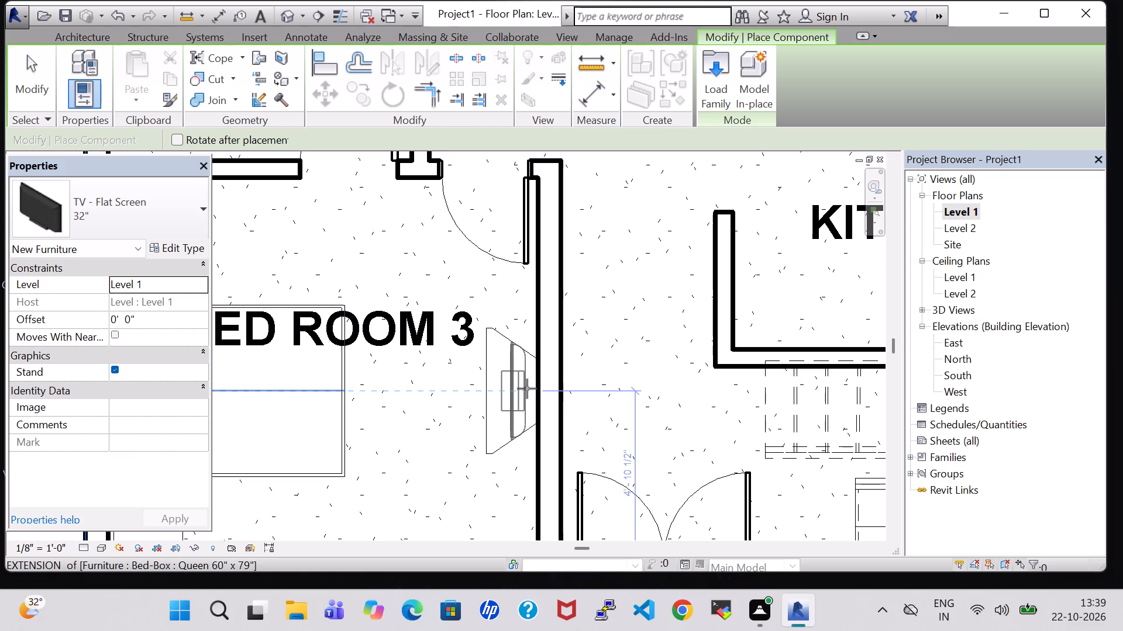
pyautogui.scroll(5, 524, 390)
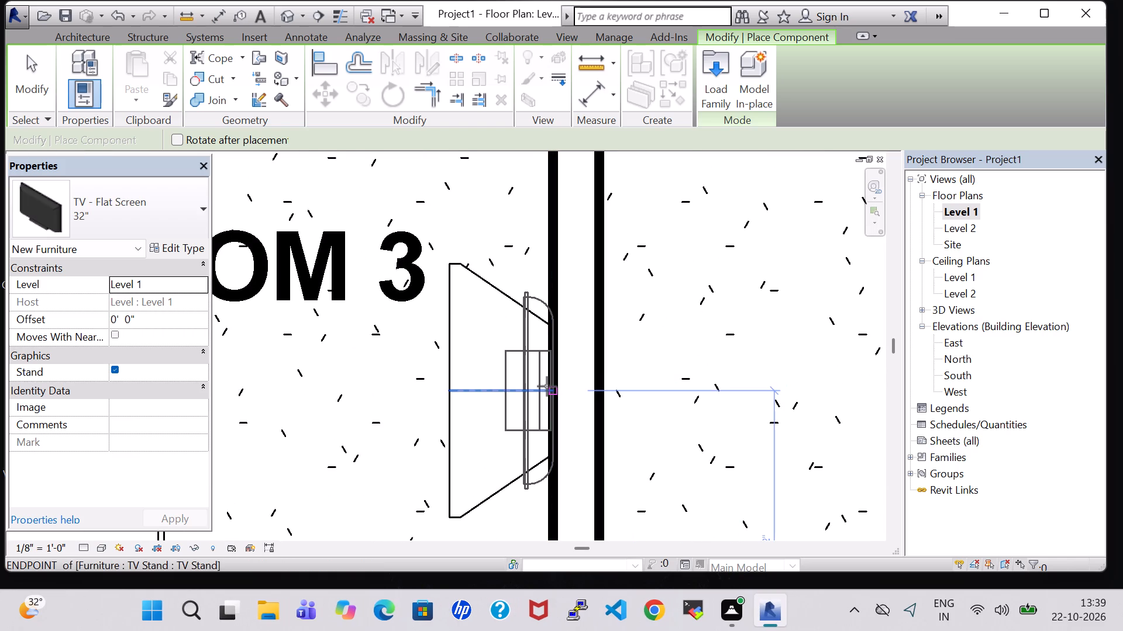
pyautogui.click(547, 386)
pyautogui.scroll(-5, 571, 386)
pyautogui.moveTo(613, 324); pyautogui.dragTo(526, 403, button='middle')
pyautogui.scroll(-5, 526, 403)
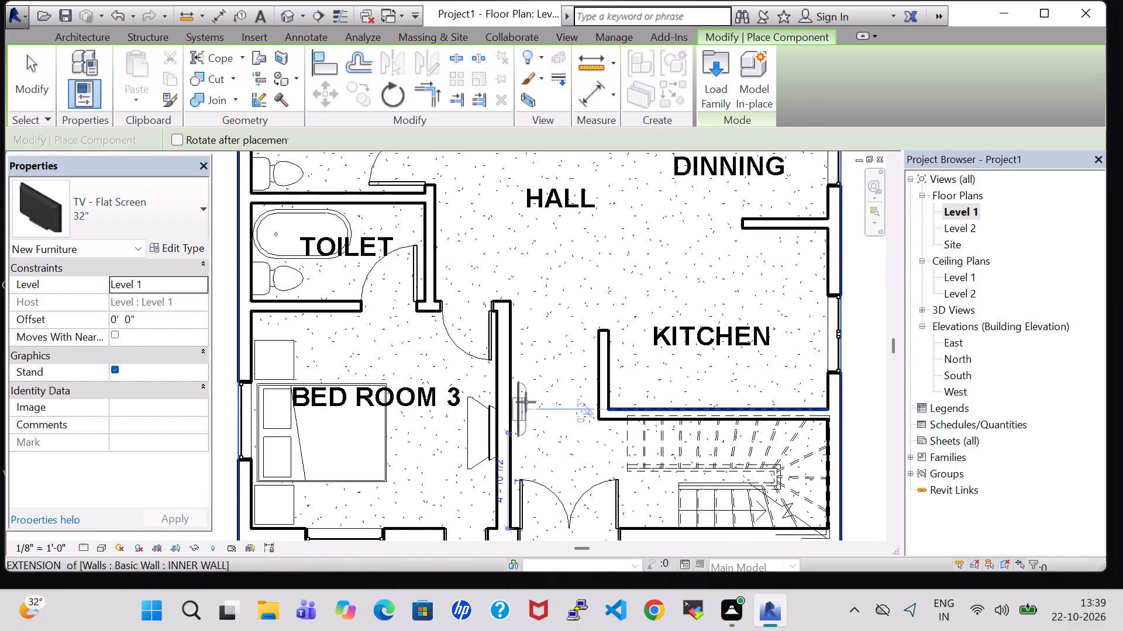
# Place a 32" flat screen TV centred on Bed Room 1's TV stand, against the south wall and facing the bed, about 4'-10" from the west wall.
pyautogui.scroll(-3, 526, 402)
pyautogui.moveTo(559, 287); pyautogui.dragTo(526, 481, button='middle')
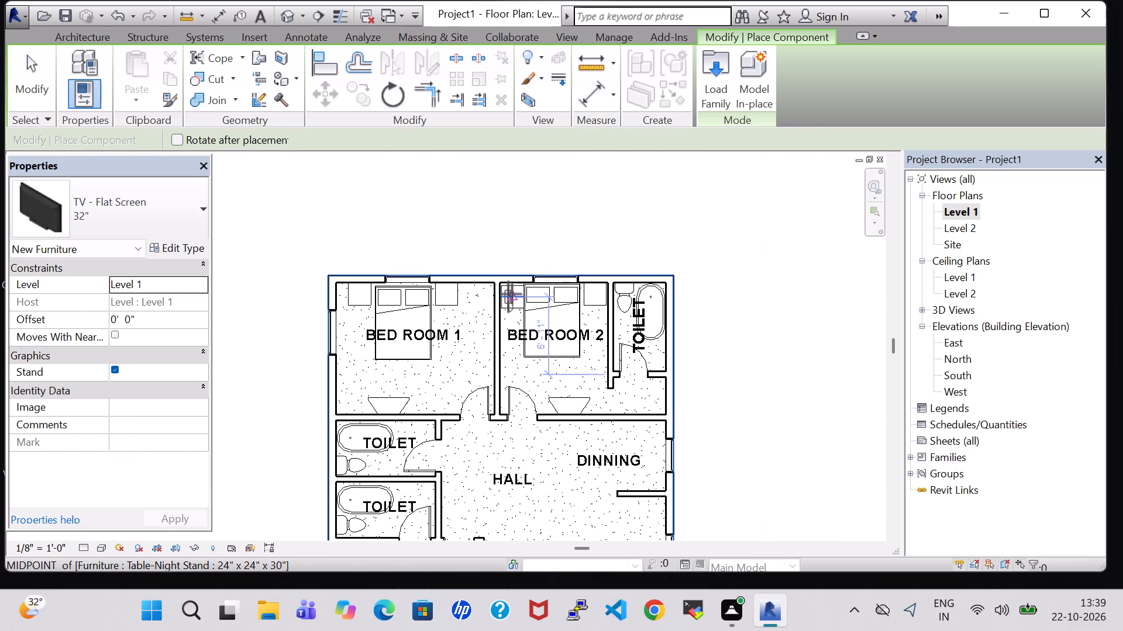
pyautogui.scroll(5, 512, 294)
pyautogui.press('space')
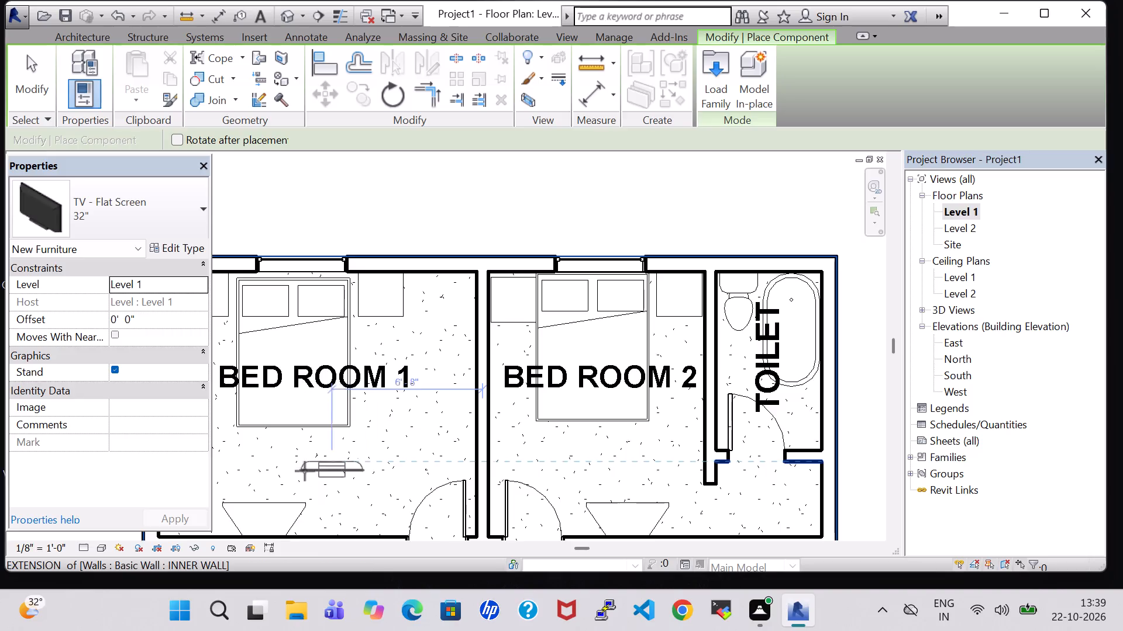
pyautogui.press('space')
pyautogui.press('space')
pyautogui.scroll(-1, 304, 471)
pyautogui.moveTo(304, 471); pyautogui.dragTo(481, 358, button='middle')
pyautogui.scroll(6, 459, 360)
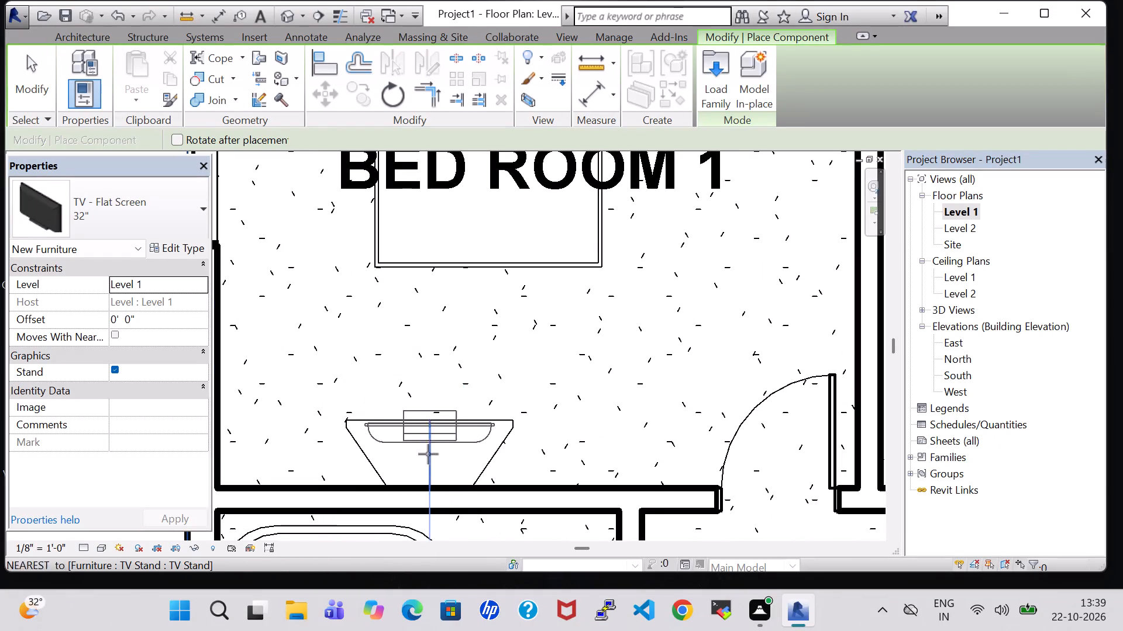
pyautogui.scroll(4, 415, 481)
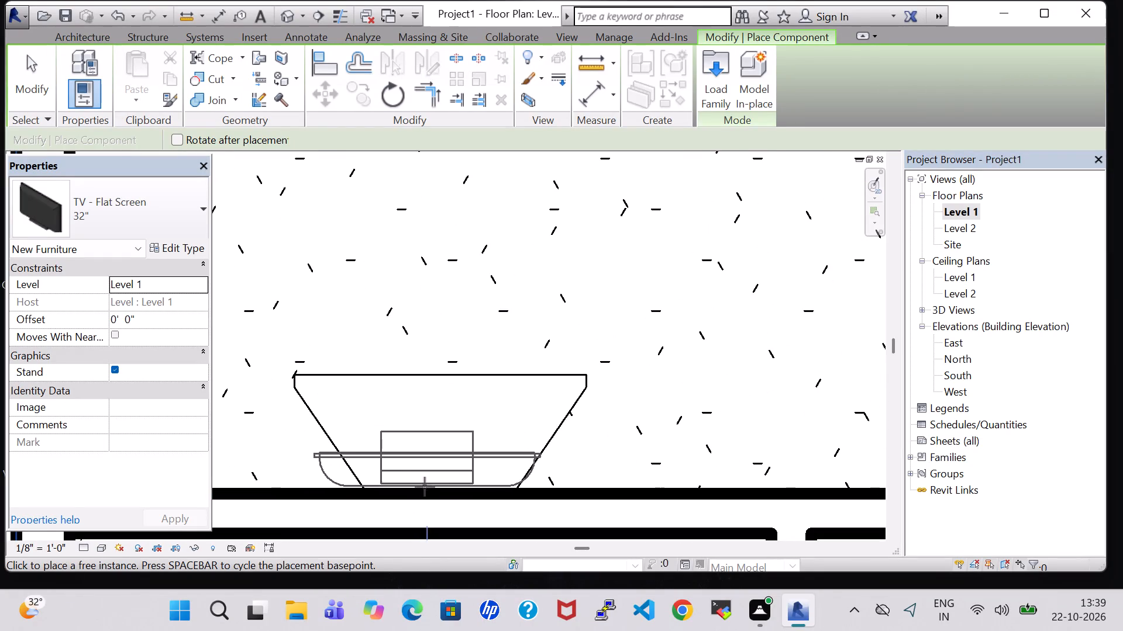
pyautogui.click(425, 487)
# Place another 32" flat screen TV on Bed Room 2's TV stand against the south wall, about 6'-5" from the partition, and finish placing.
pyautogui.scroll(-2, 552, 460)
pyautogui.scroll(-3, 680, 432)
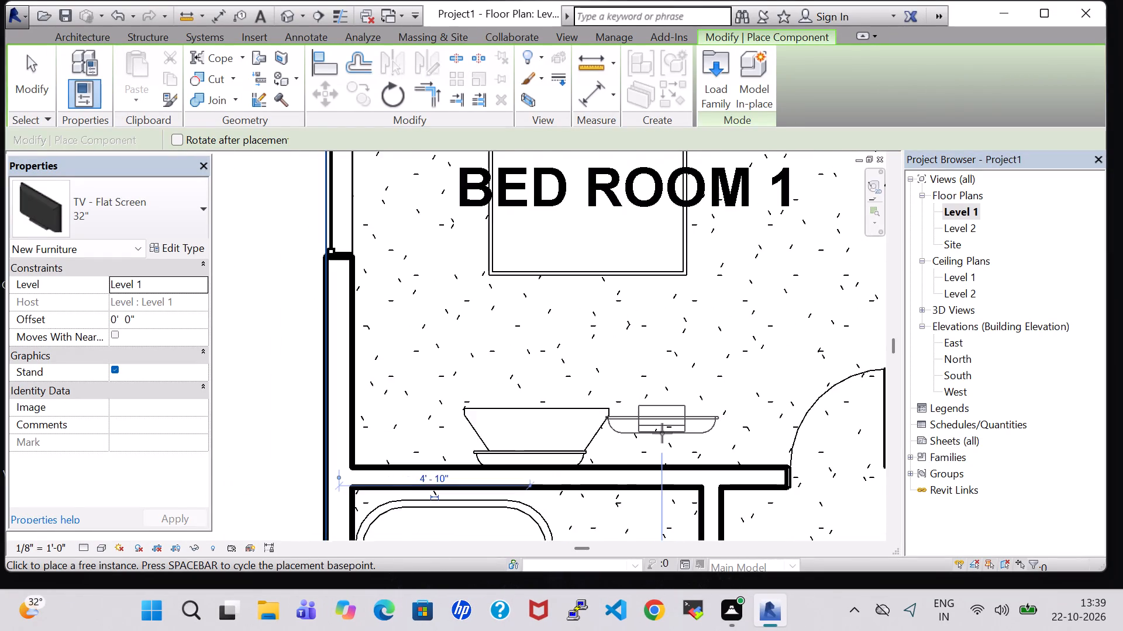
pyautogui.scroll(-2, 662, 433)
pyautogui.moveTo(662, 433); pyautogui.dragTo(449, 415, button='middle')
pyautogui.scroll(-3, 846, 373)
pyautogui.moveTo(793, 372); pyautogui.dragTo(610, 372, button='middle')
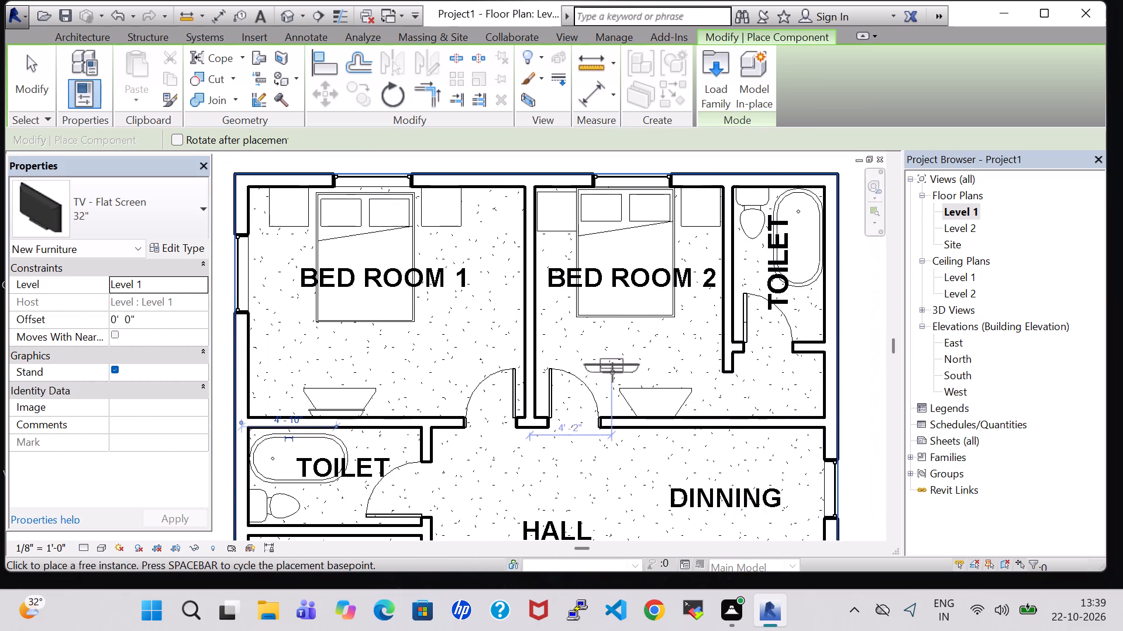
pyautogui.scroll(5, 612, 373)
pyautogui.scroll(5, 699, 453)
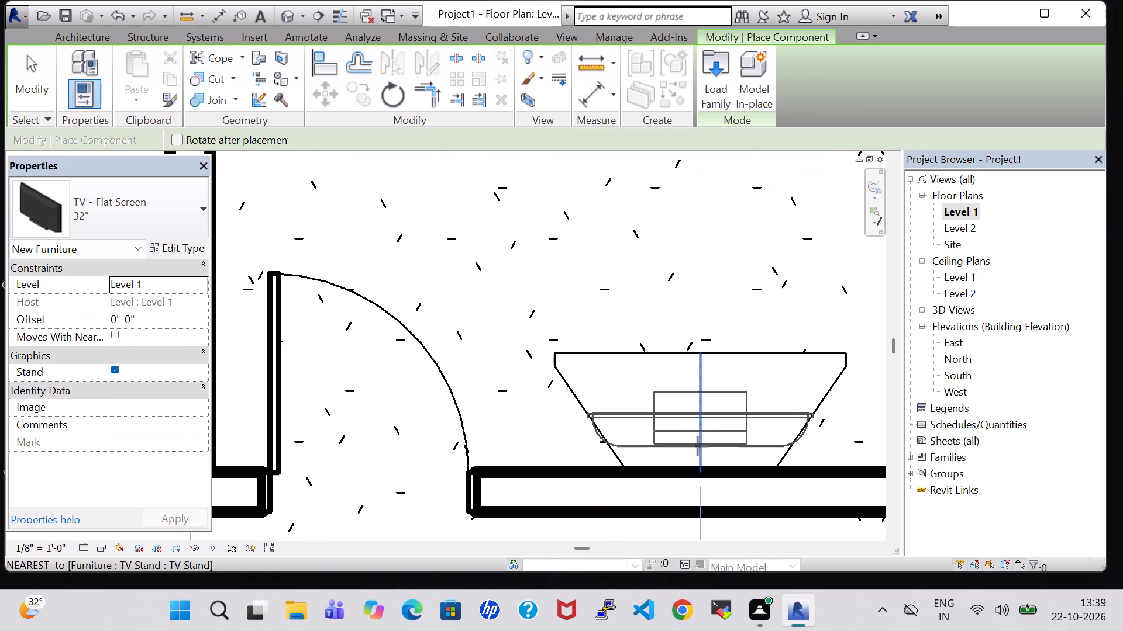
pyautogui.click(695, 466)
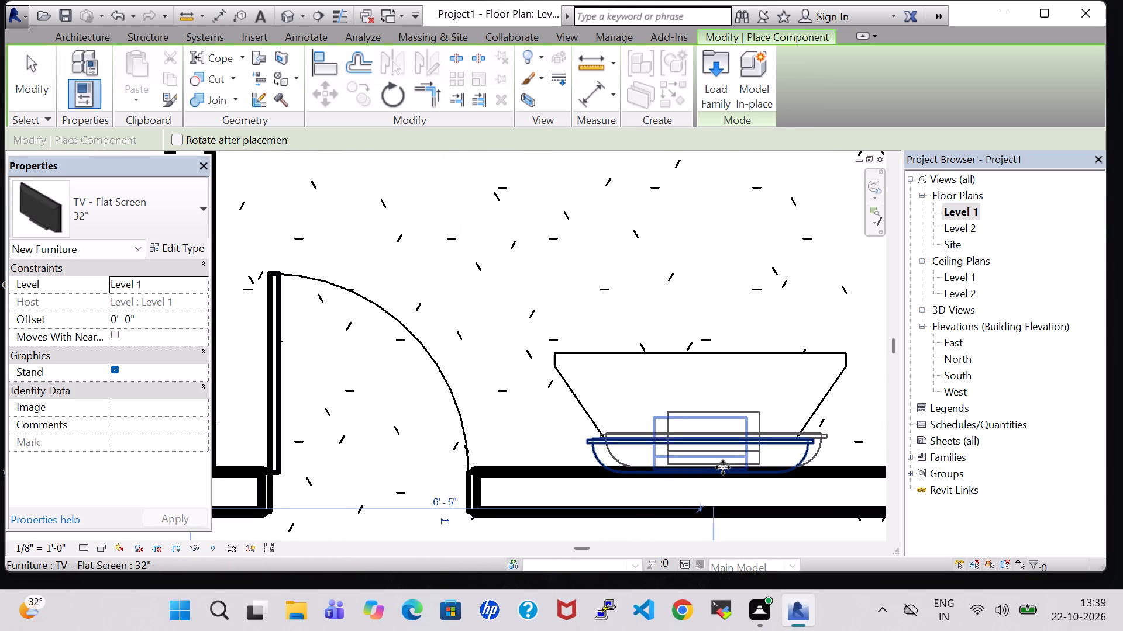
pyautogui.press('Escape')
pyautogui.press('Escape')
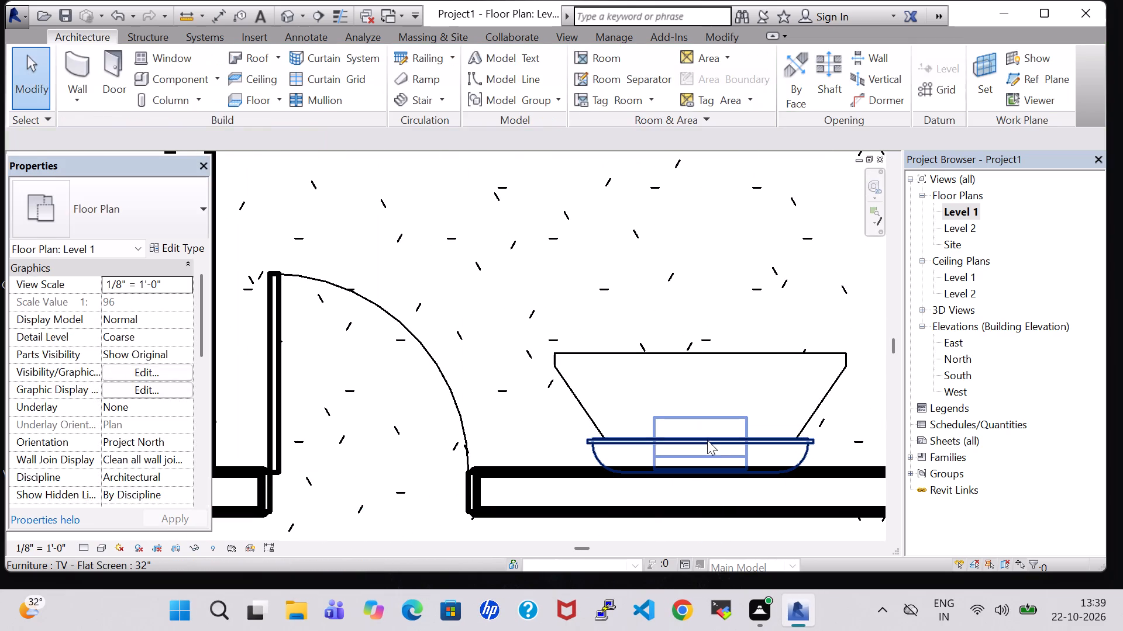
# Set the Bed Room 2 TV's offset to 3' 0" and change its type to 50".
pyautogui.click(707, 440)
pyautogui.click(108, 319)
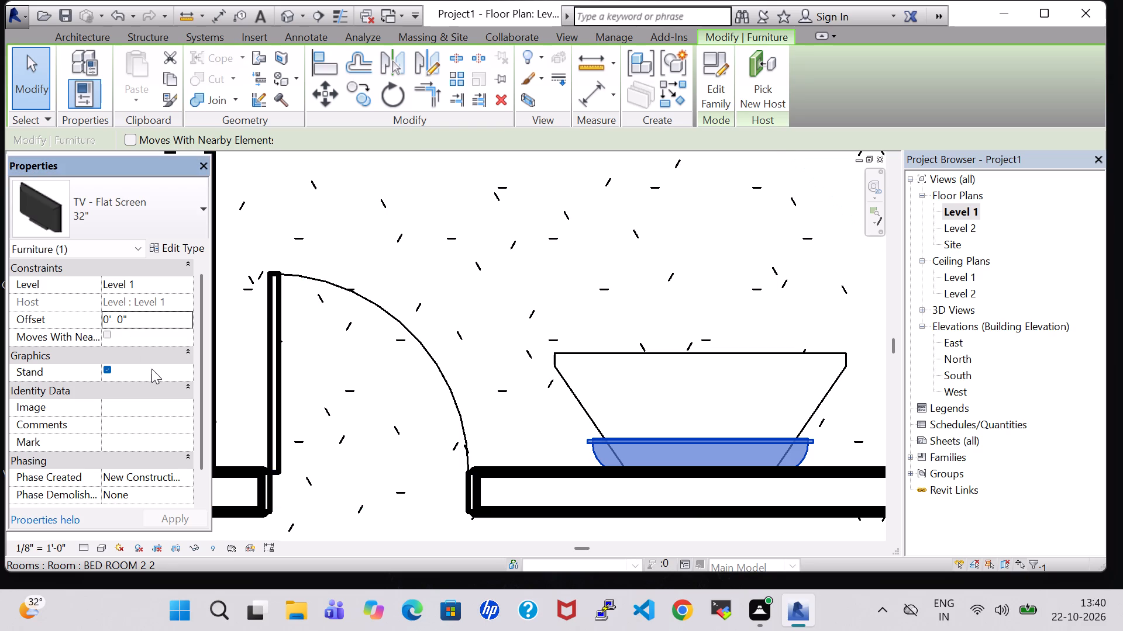
pyautogui.press('Right')
pyautogui.press('BackSpace')
pyautogui.press('3')
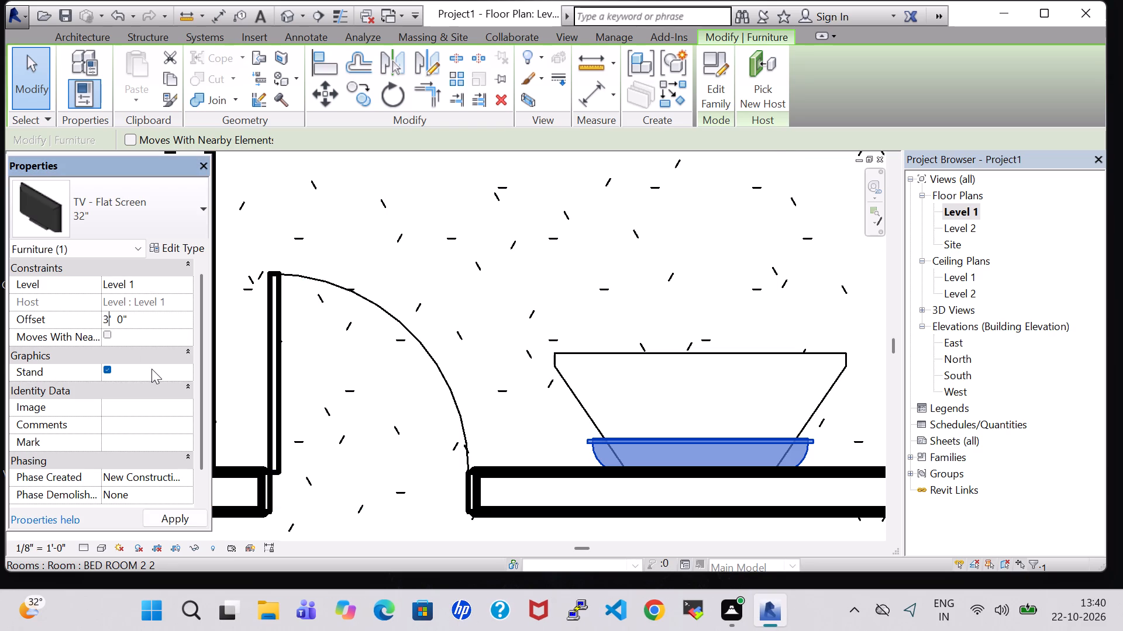
pyautogui.press('Return')
pyautogui.scroll(-3, 638, 357)
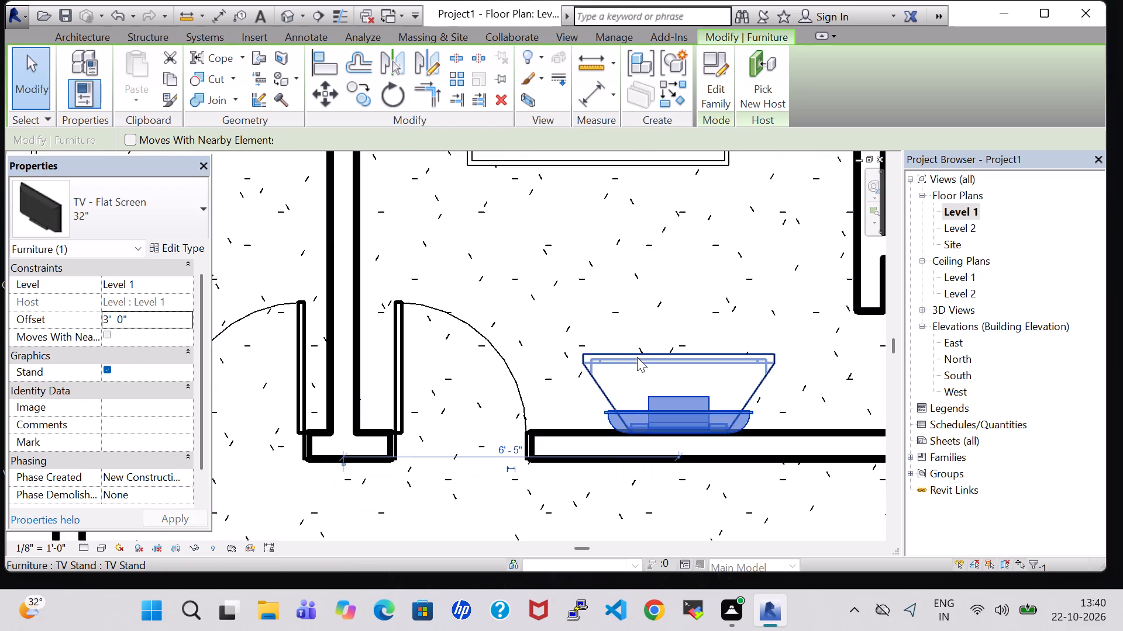
pyautogui.scroll(-2, 592, 356)
pyautogui.click(136, 189)
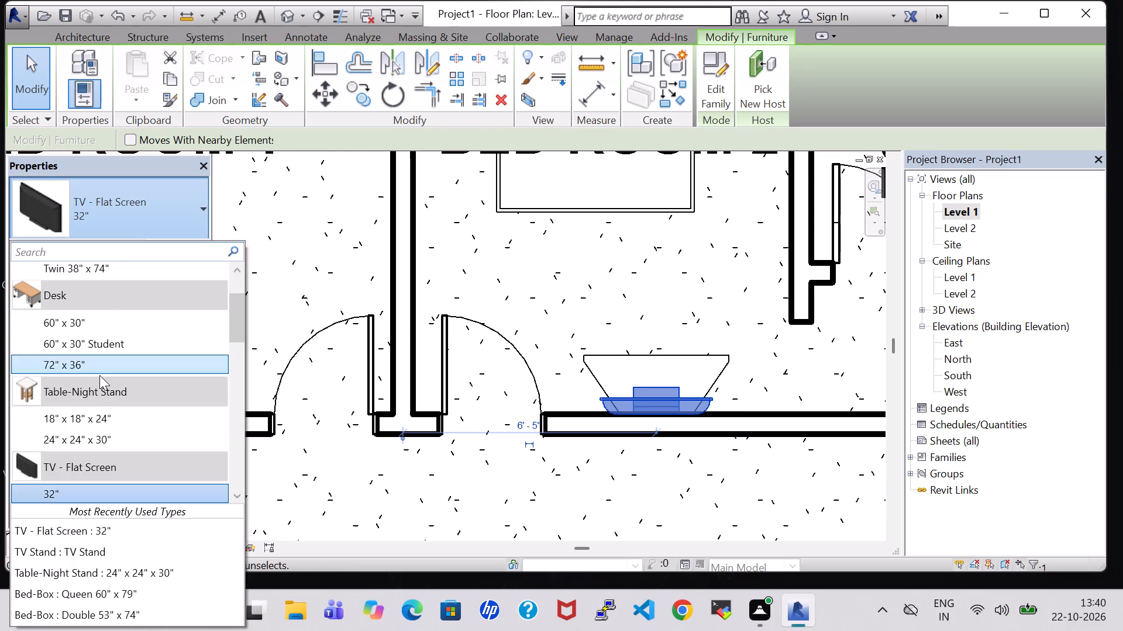
pyautogui.scroll(-2, 90, 434)
pyautogui.click(51, 492)
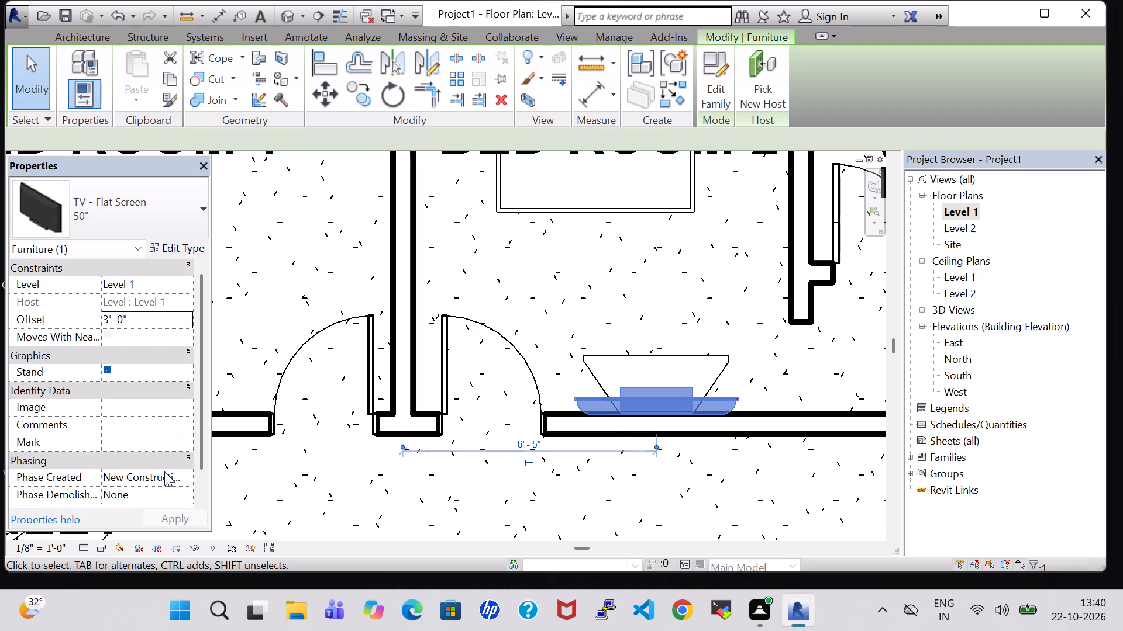
# Change the Bed Room 1 TV's type to 50" and set its offset to 3' 0".
pyautogui.scroll(-3, 352, 411)
pyautogui.scroll(-1, 297, 376)
pyautogui.moveTo(303, 311); pyautogui.dragTo(588, 326, button='middle')
pyautogui.click(440, 411)
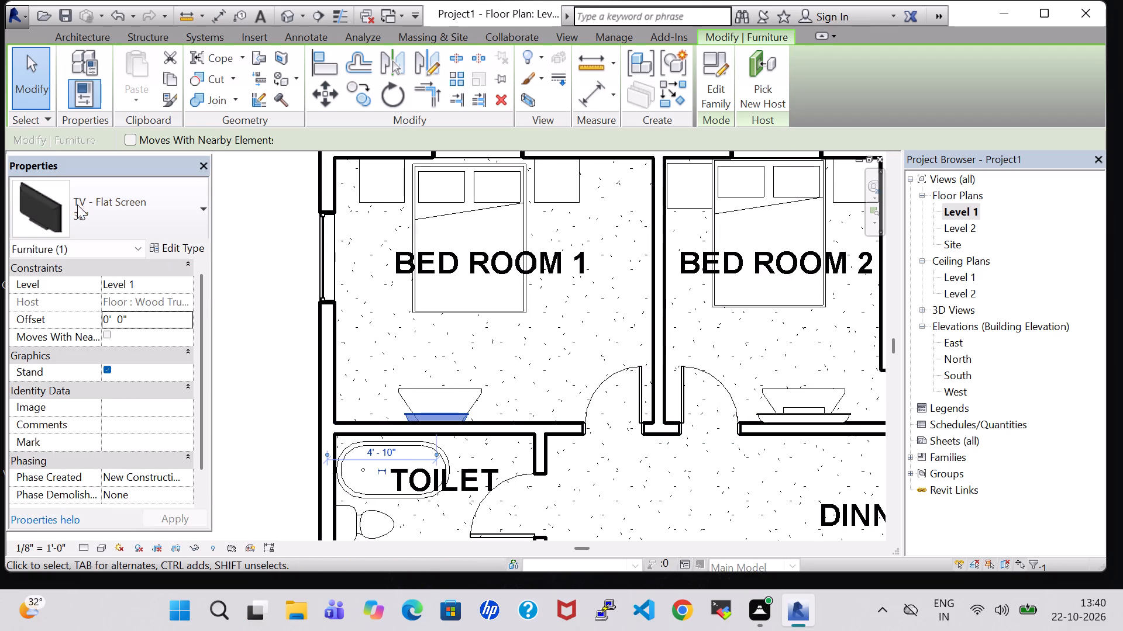
pyautogui.click(136, 197)
pyautogui.click(54, 476)
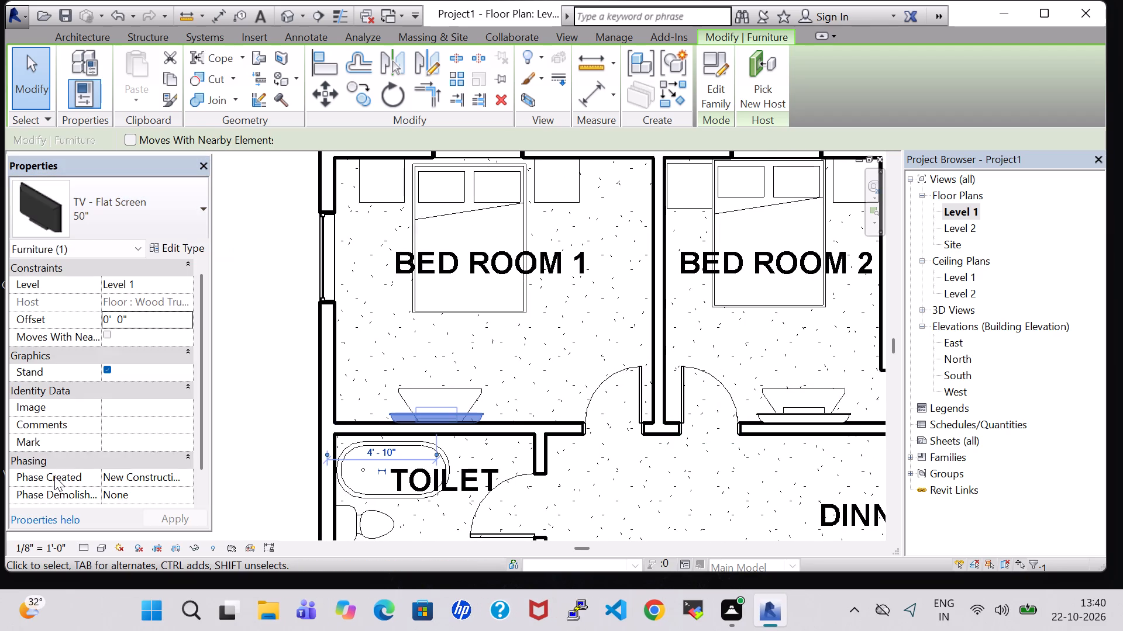
pyautogui.click(109, 318)
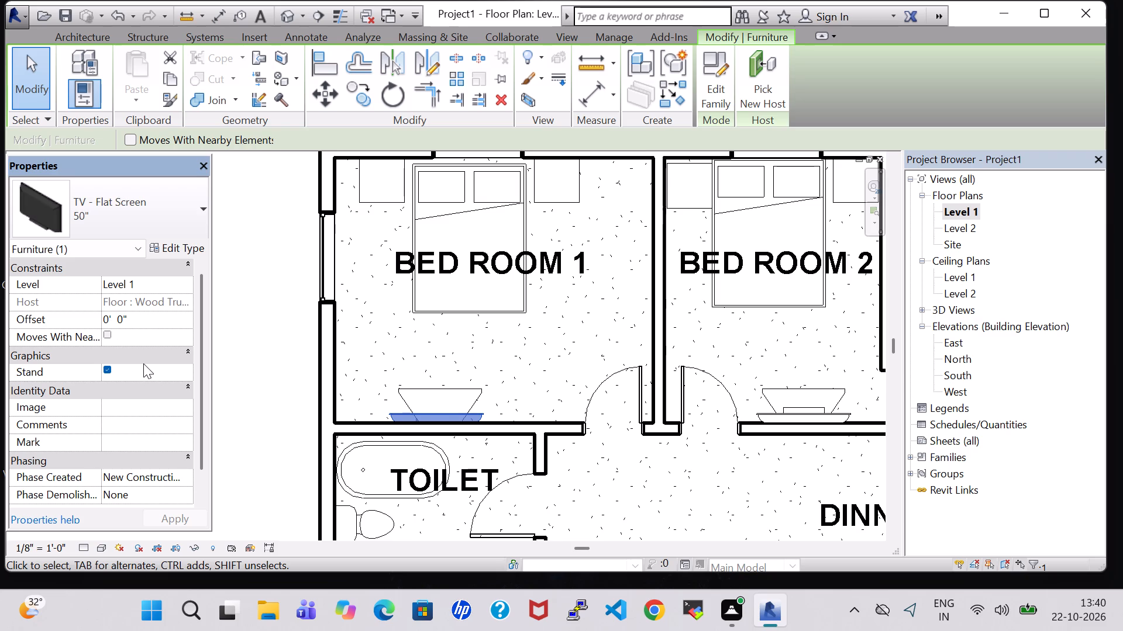
pyautogui.press('BackSpace')
pyautogui.press('3')
pyautogui.press('Return')
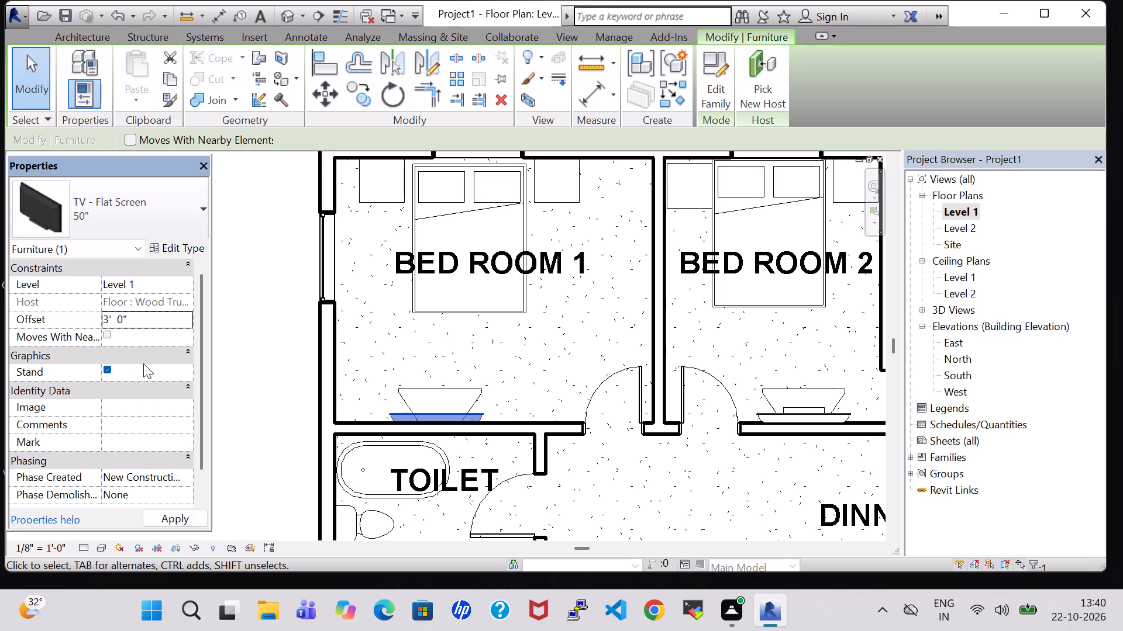
pyautogui.scroll(-2, 564, 331)
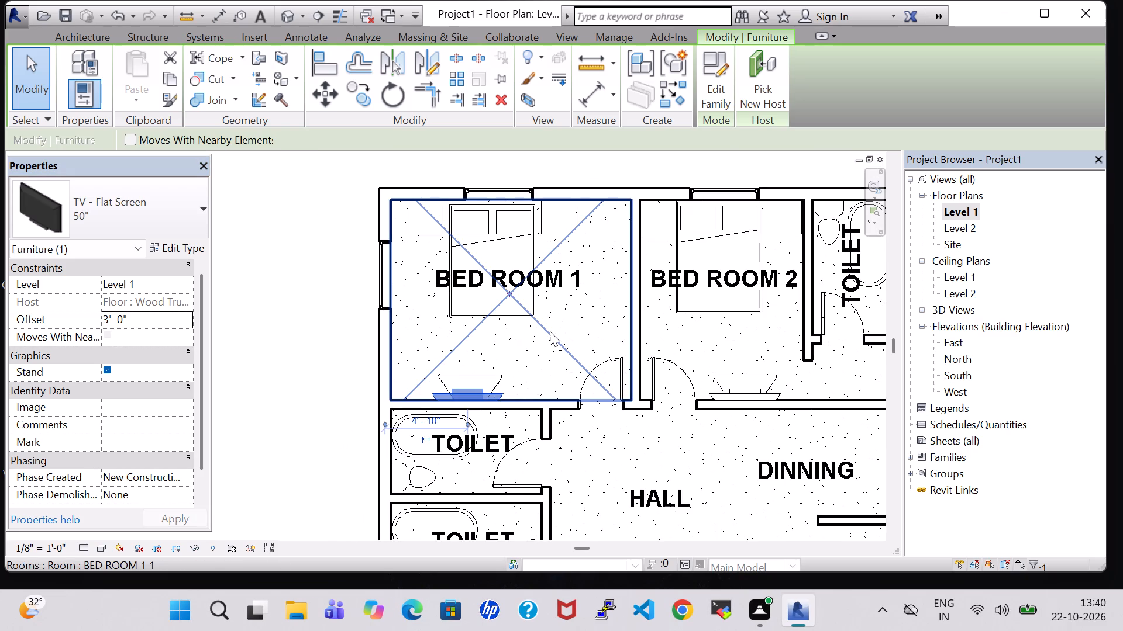
pyautogui.press('Right')
pyautogui.click(257, 362)
# Nudge the Bed Room 3 room tag five increments south and one increment east, then deselect it.
pyautogui.scroll(-1, 263, 362)
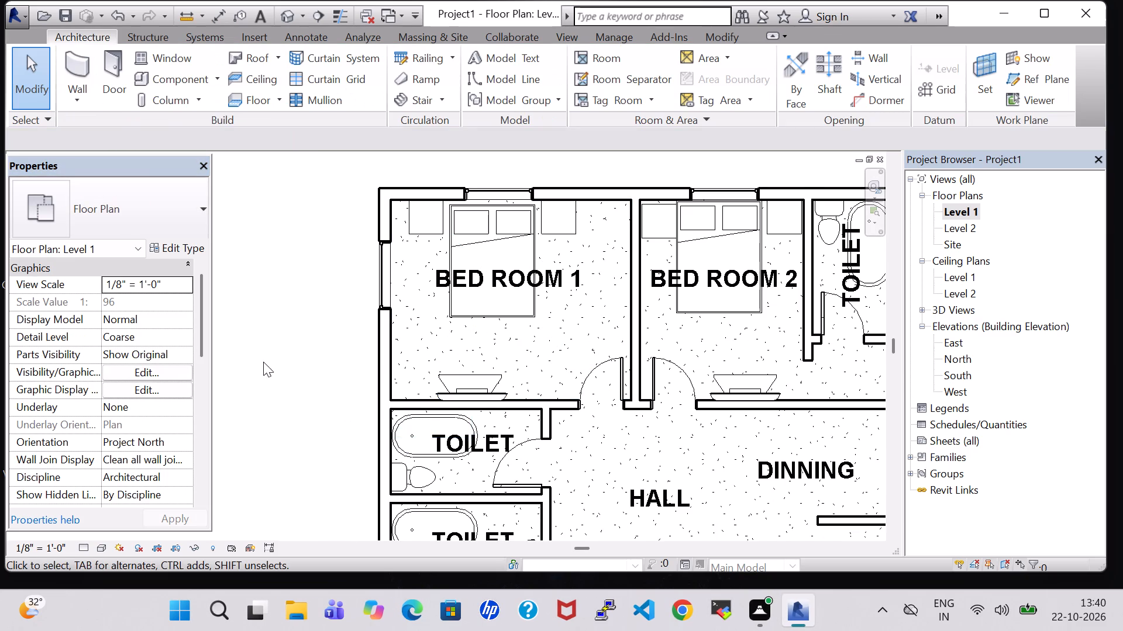
pyautogui.scroll(-1, 263, 362)
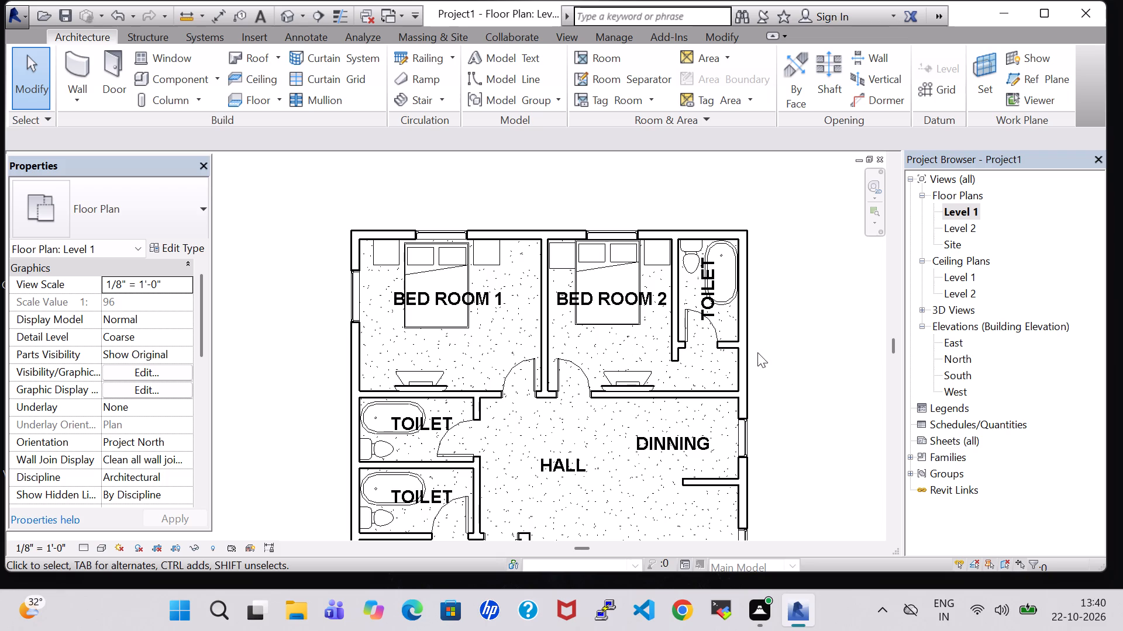
pyautogui.scroll(-1, 770, 274)
pyautogui.scroll(-2, 830, 365)
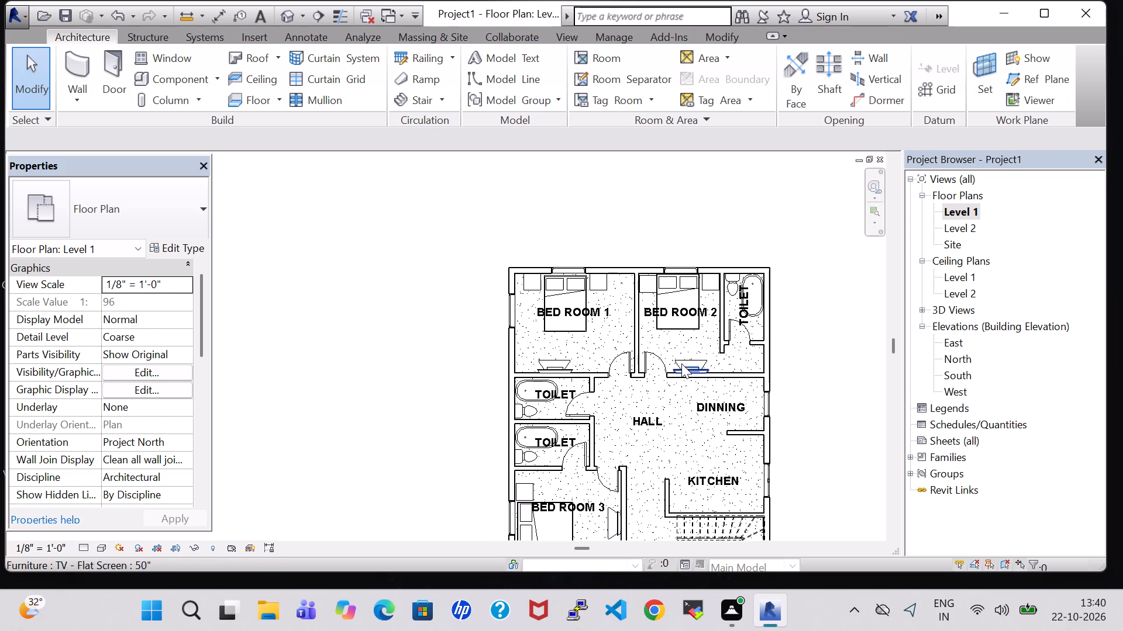
pyautogui.middleClick(621, 365)
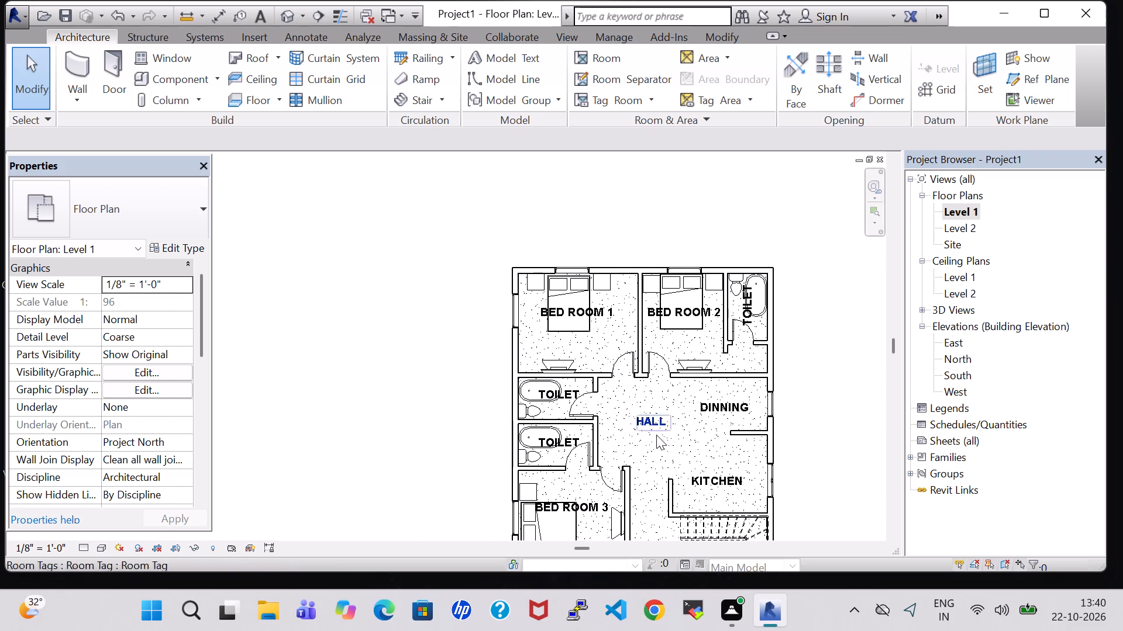
pyautogui.moveTo(651, 441); pyautogui.dragTo(591, 355, button='middle')
pyautogui.middleClick(591, 355)
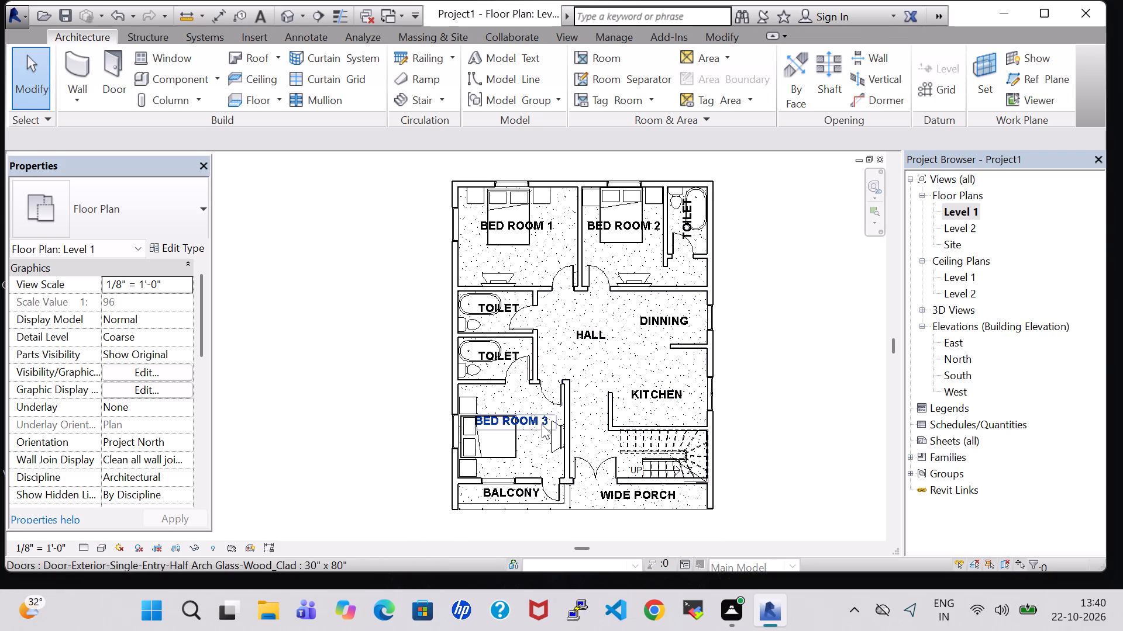
pyautogui.click(534, 426)
pyautogui.press('Down')
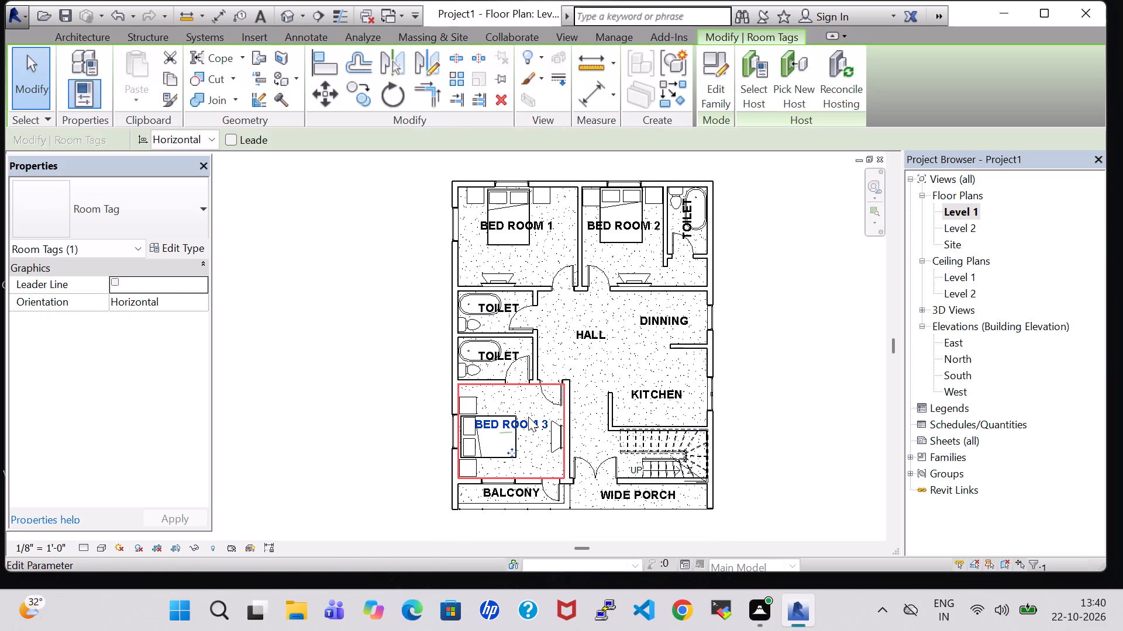
pyautogui.press('Down')
pyautogui.press('Down')
pyautogui.press('Down')
pyautogui.press('Down')
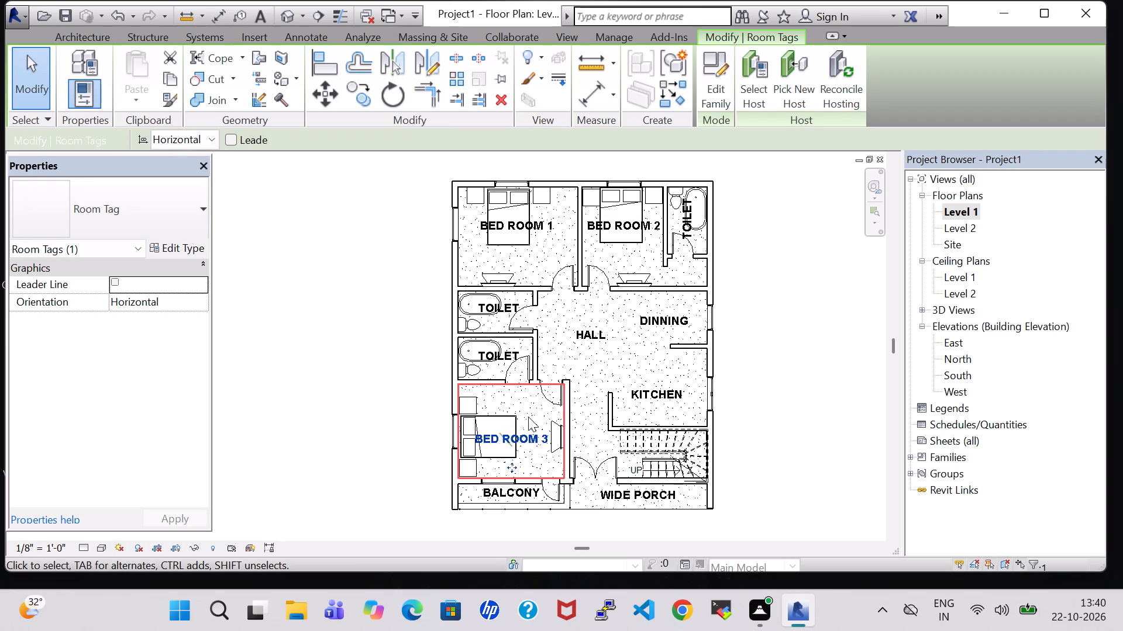
pyautogui.press('Right')
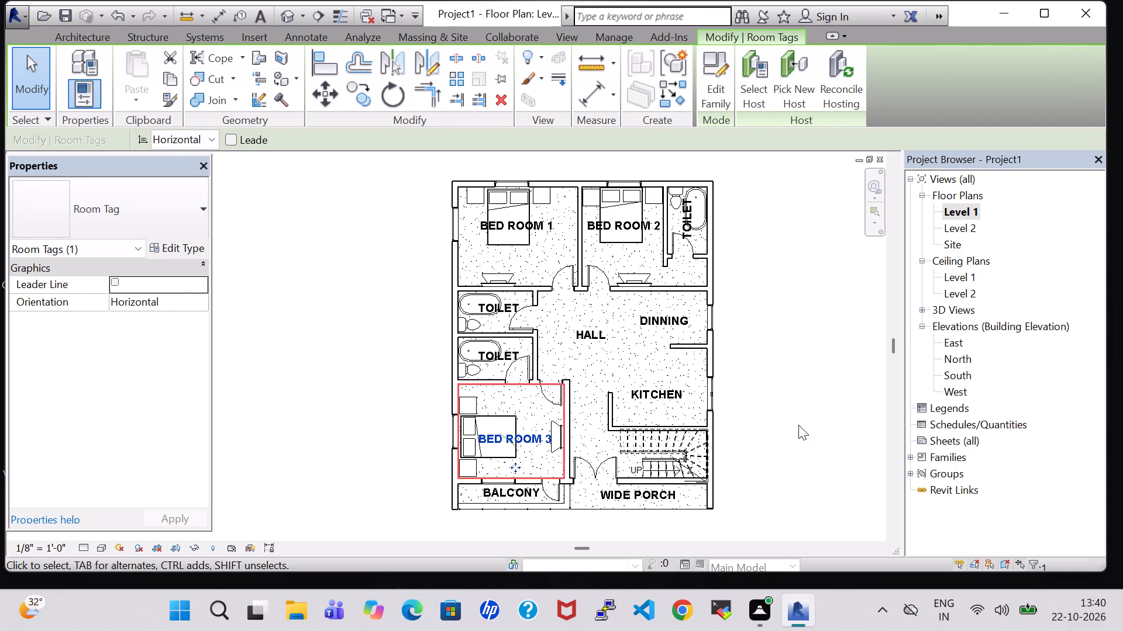
pyautogui.click(798, 425)
# Set the Bed Room 3 TV's offset to 3' 0" and change its type to 50".
pyautogui.scroll(3, 560, 432)
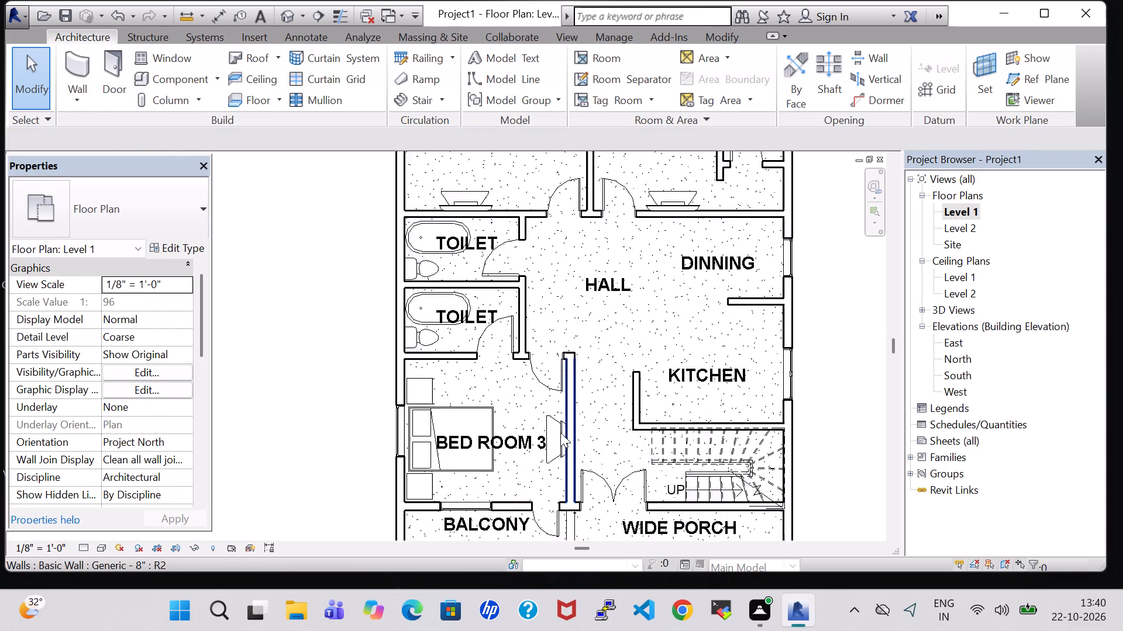
pyautogui.scroll(3, 560, 432)
pyautogui.click(557, 433)
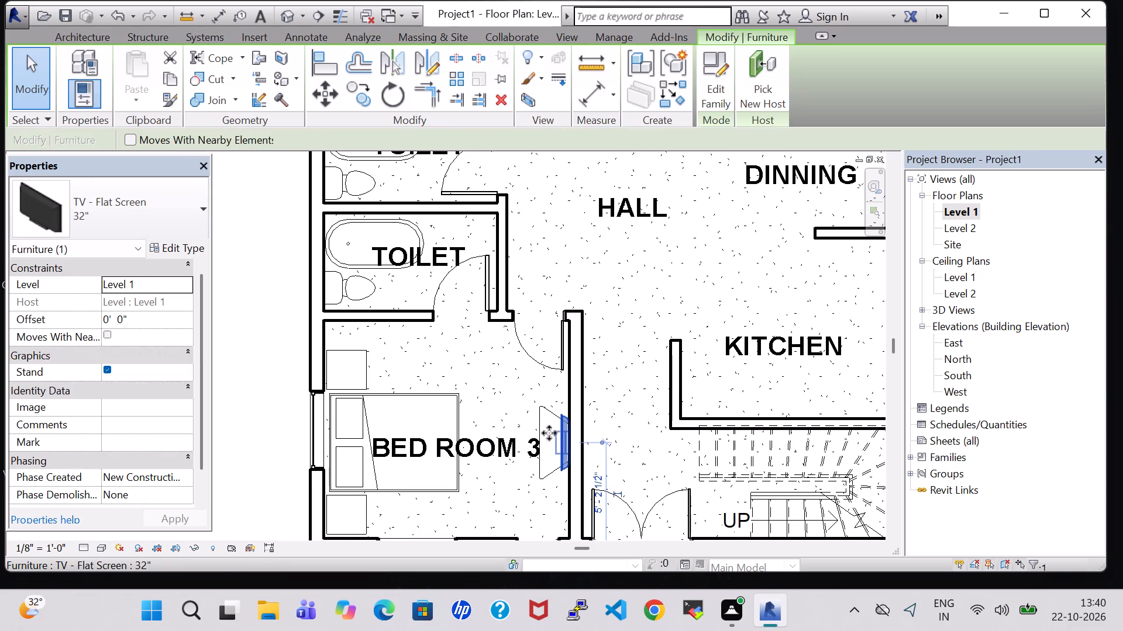
pyautogui.click(110, 314)
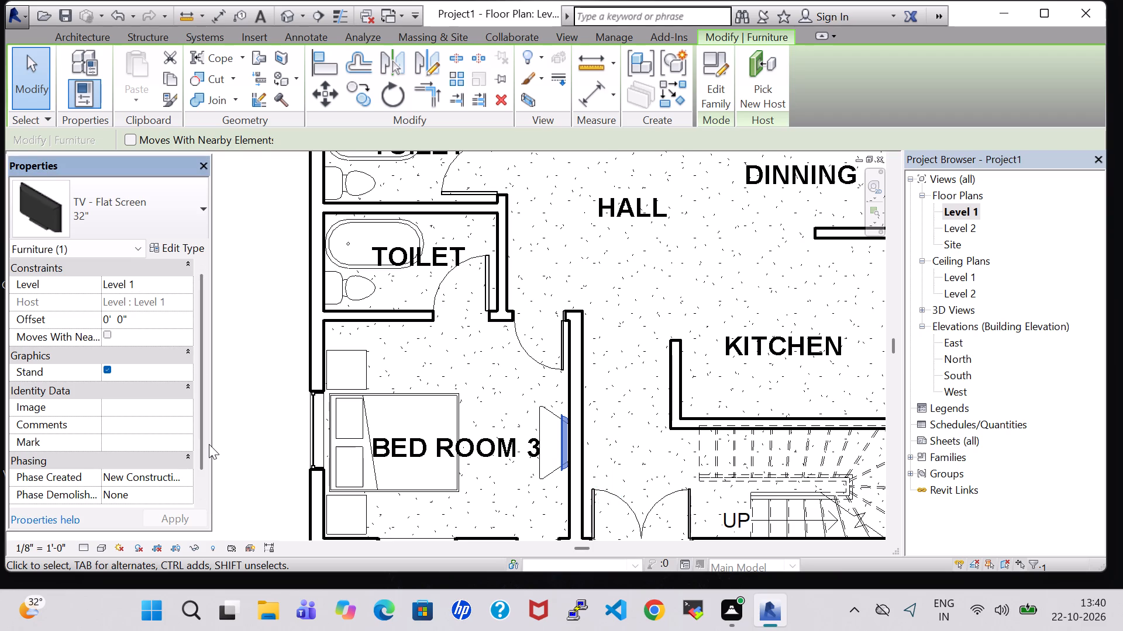
pyautogui.press('BackSpace')
pyautogui.press('3')
pyautogui.press('Return')
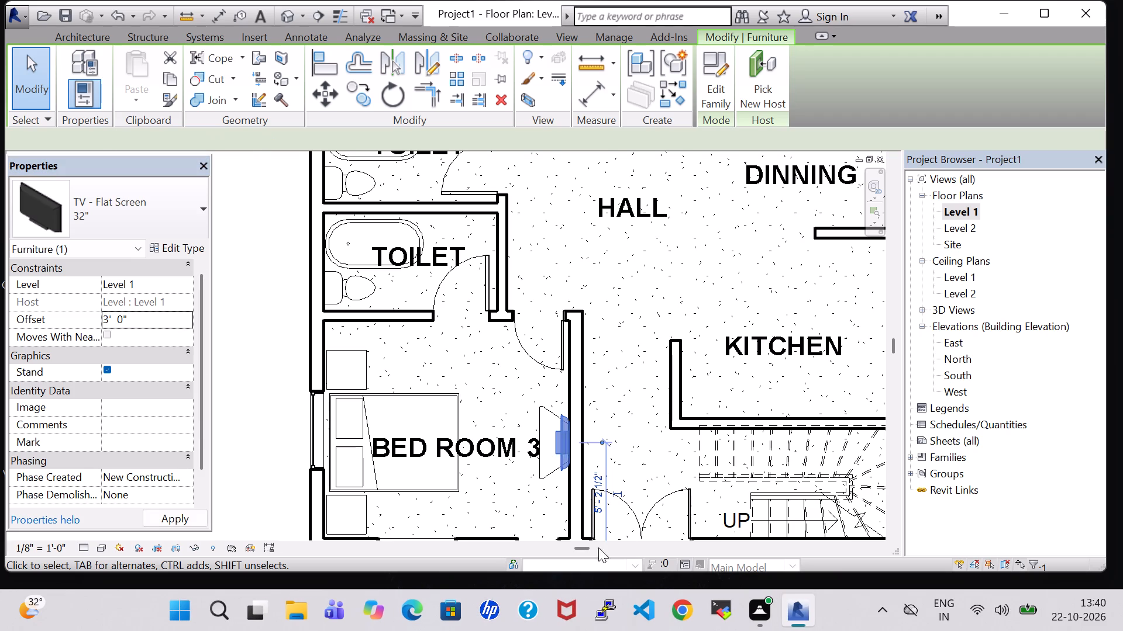
pyautogui.click(129, 219)
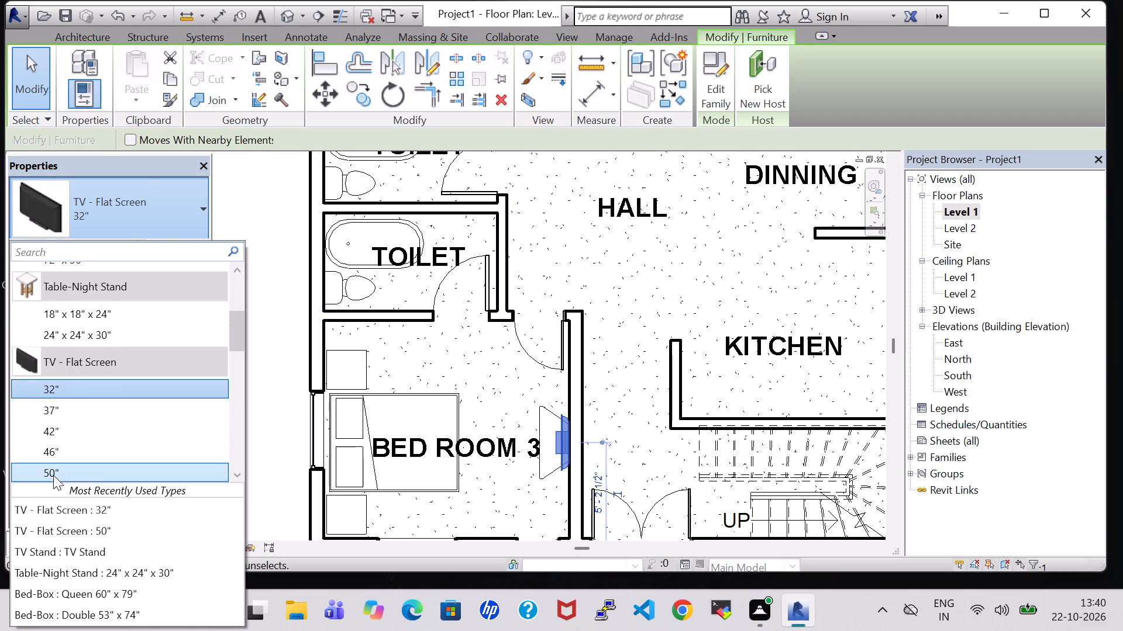
pyautogui.click(53, 477)
pyautogui.scroll(-4, 340, 462)
pyautogui.click(284, 427)
# Load the Dresser family from the Furniture > Storage folder of the US Imperial library for component placement.
pyautogui.scroll(-2, 826, 411)
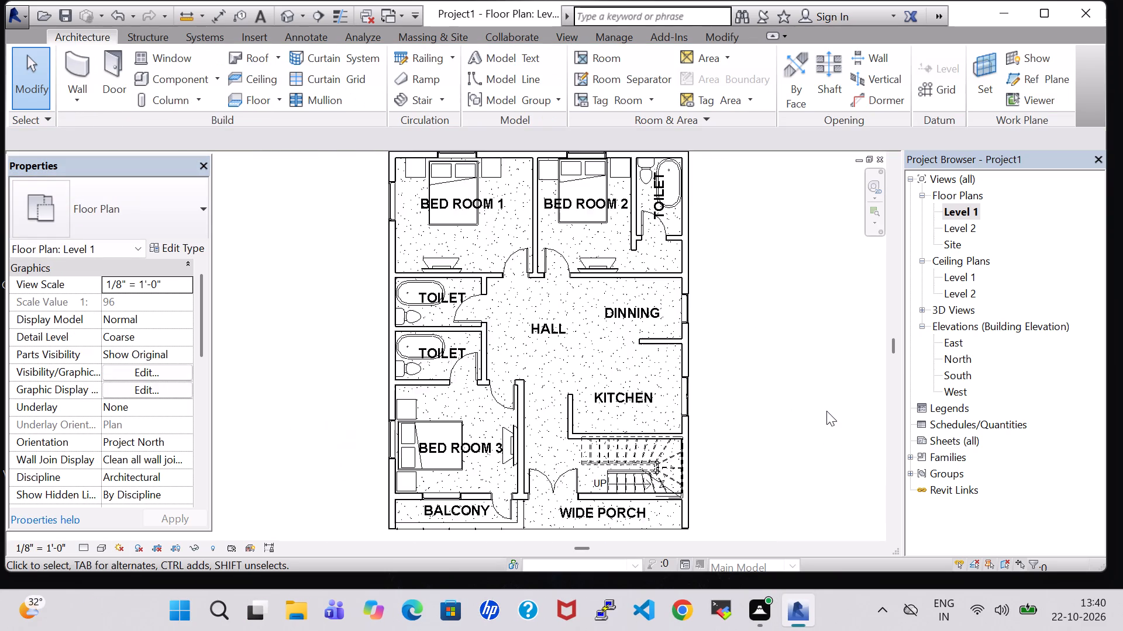
pyautogui.moveTo(778, 402); pyautogui.dragTo(758, 386, button='middle')
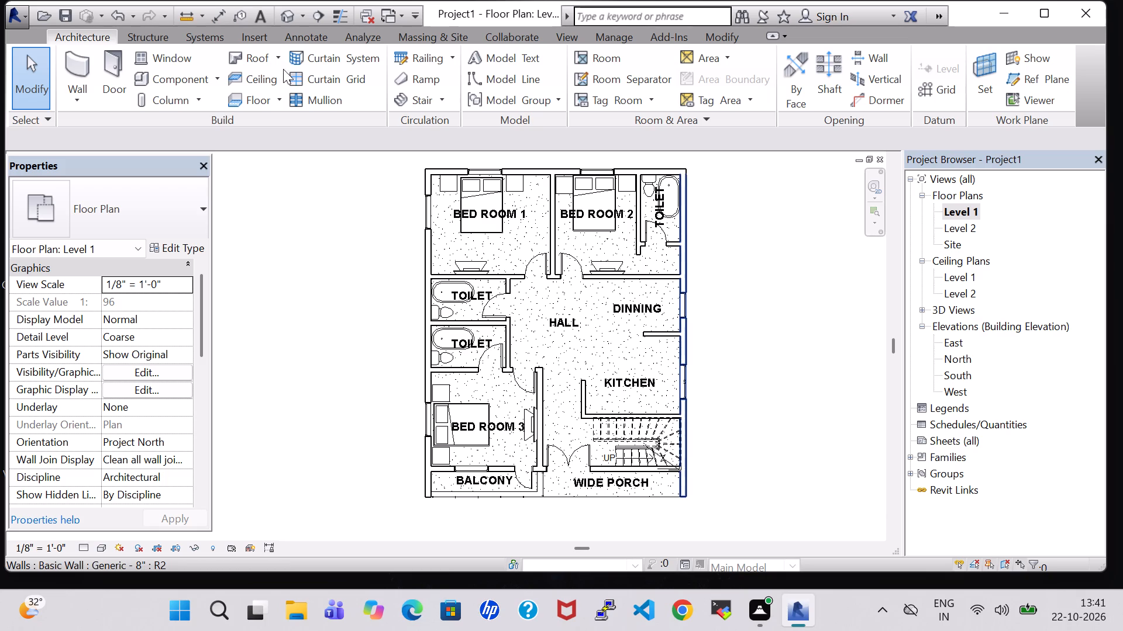
pyautogui.click(143, 82)
pyautogui.click(708, 61)
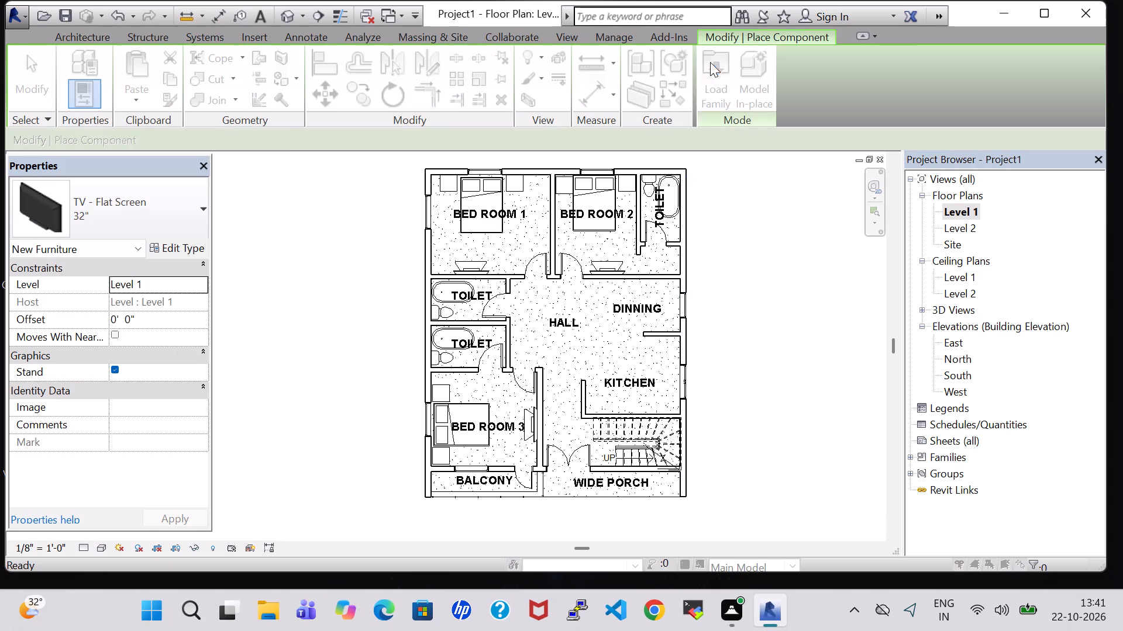
pyautogui.scroll(-1, 546, 261)
pyautogui.scroll(1, 615, 261)
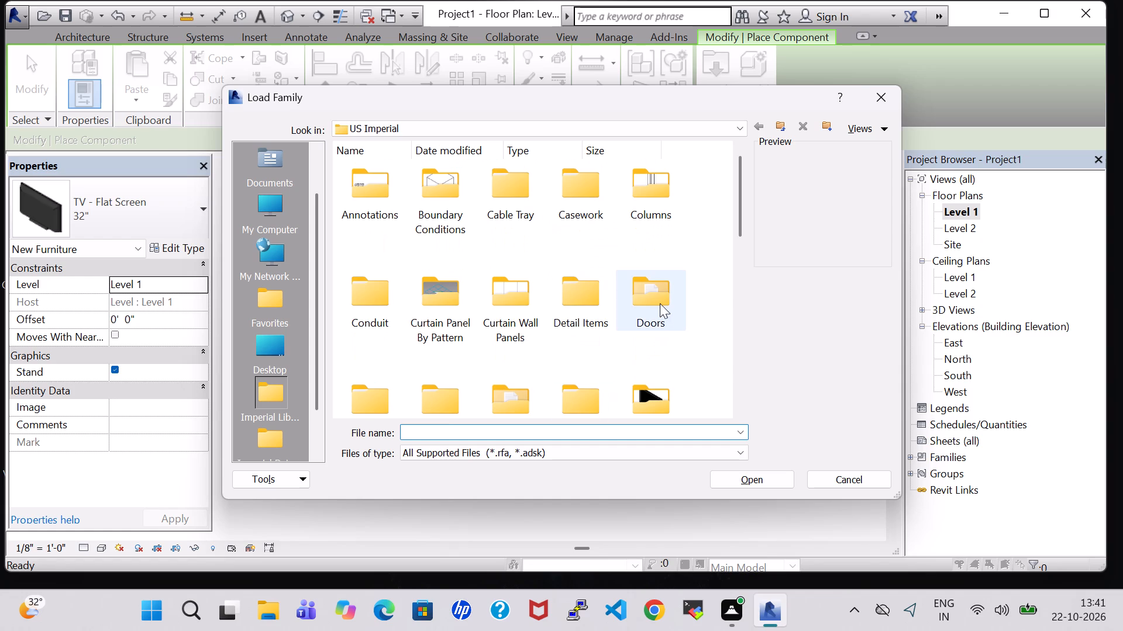
pyautogui.doubleClick(660, 414)
pyautogui.doubleClick(659, 403)
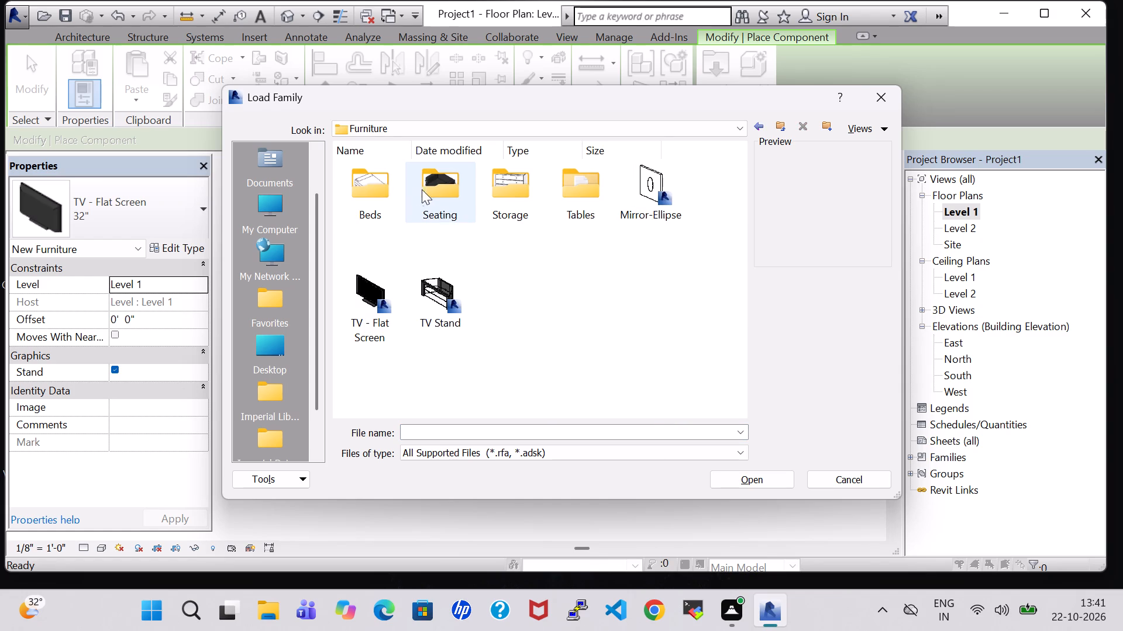
pyautogui.doubleClick(497, 195)
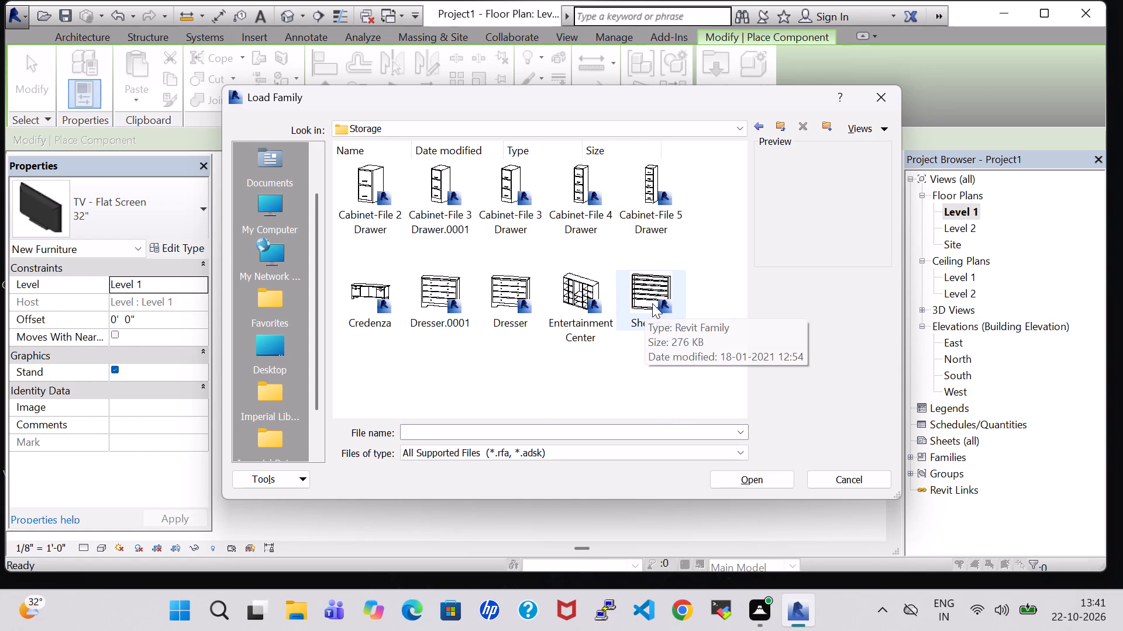
pyautogui.click(526, 297)
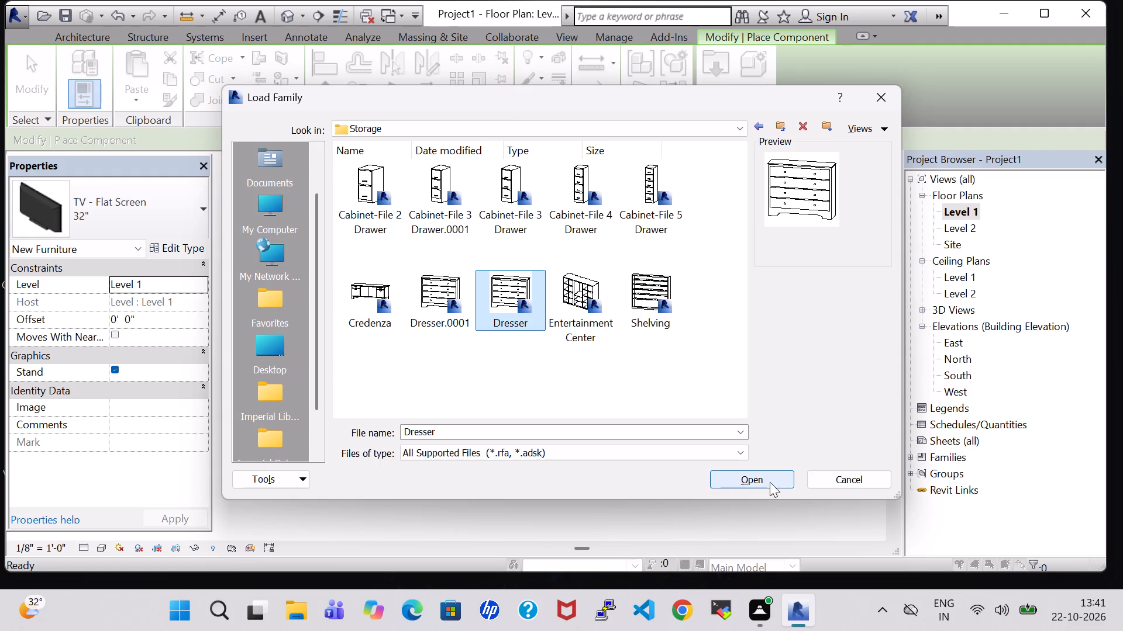
pyautogui.click(770, 482)
# Place a 48" x 72" x 24" dresser in Bed Room 2's southeast alcove, against the south wall below the attached toilet.
pyautogui.scroll(5, 623, 237)
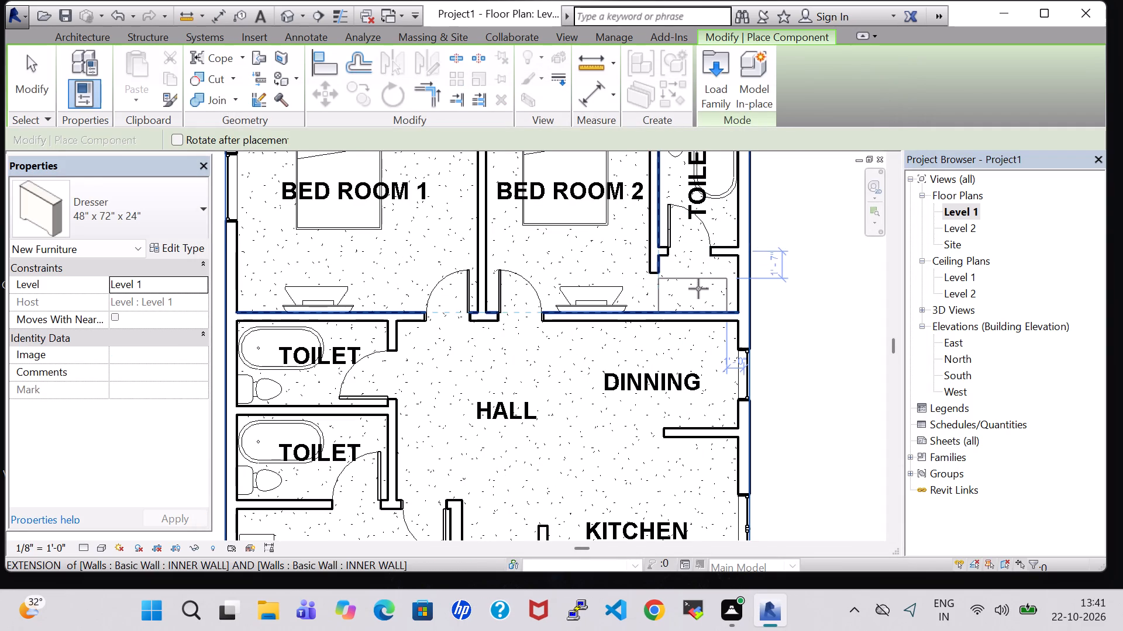
pyautogui.click(698, 289)
pyautogui.press('Escape')
pyautogui.press('Escape')
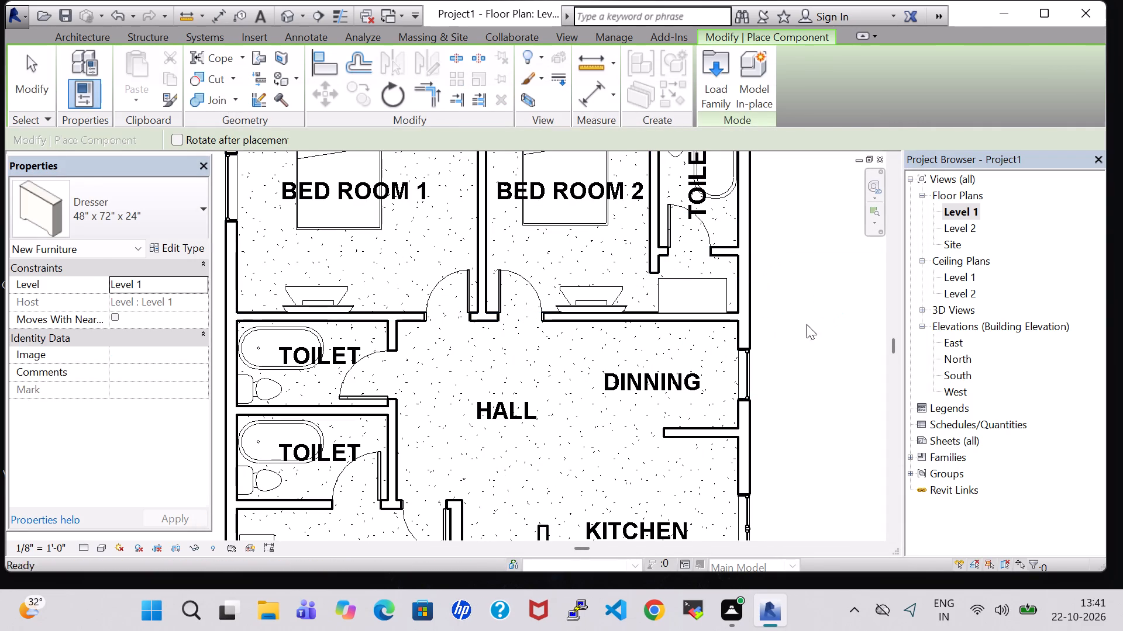
# Nudge the Bed Room 2 dresser two increments east toward the exterior wall, keeping it against the south wall.
pyautogui.click(700, 294)
pyautogui.press('Up')
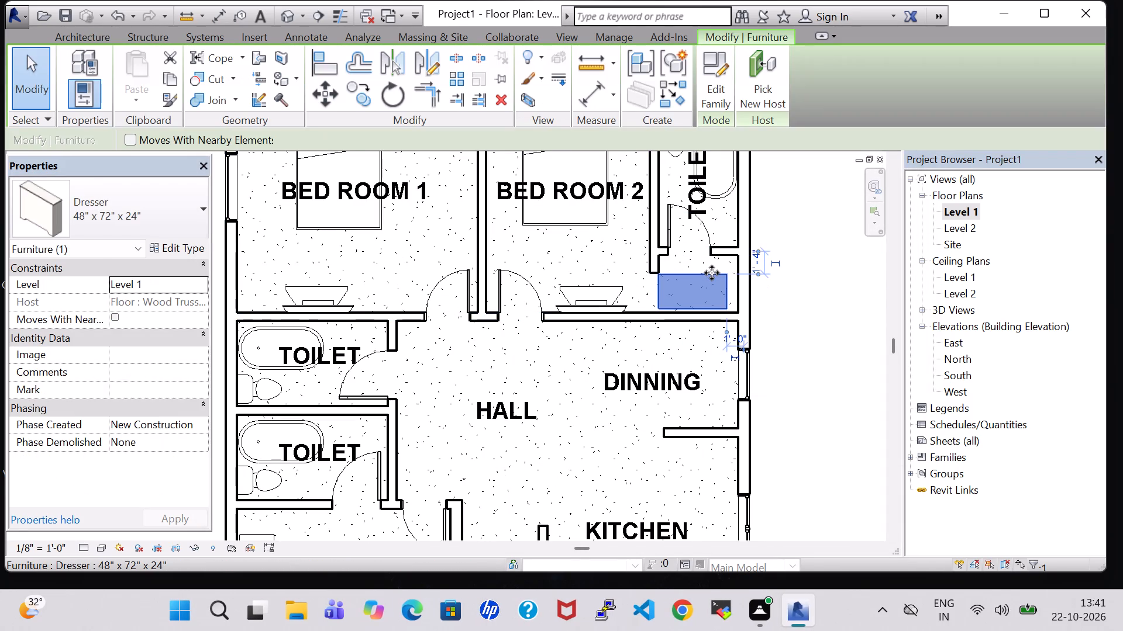
pyautogui.press('Right')
pyautogui.press('Down')
pyautogui.press('Right')
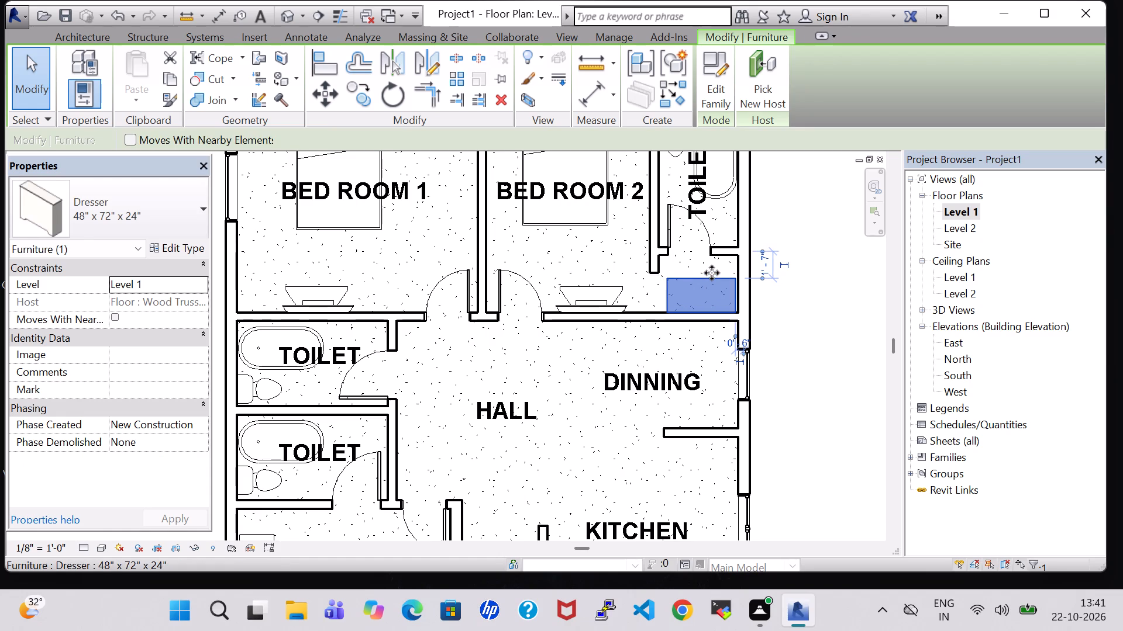
pyautogui.click(831, 346)
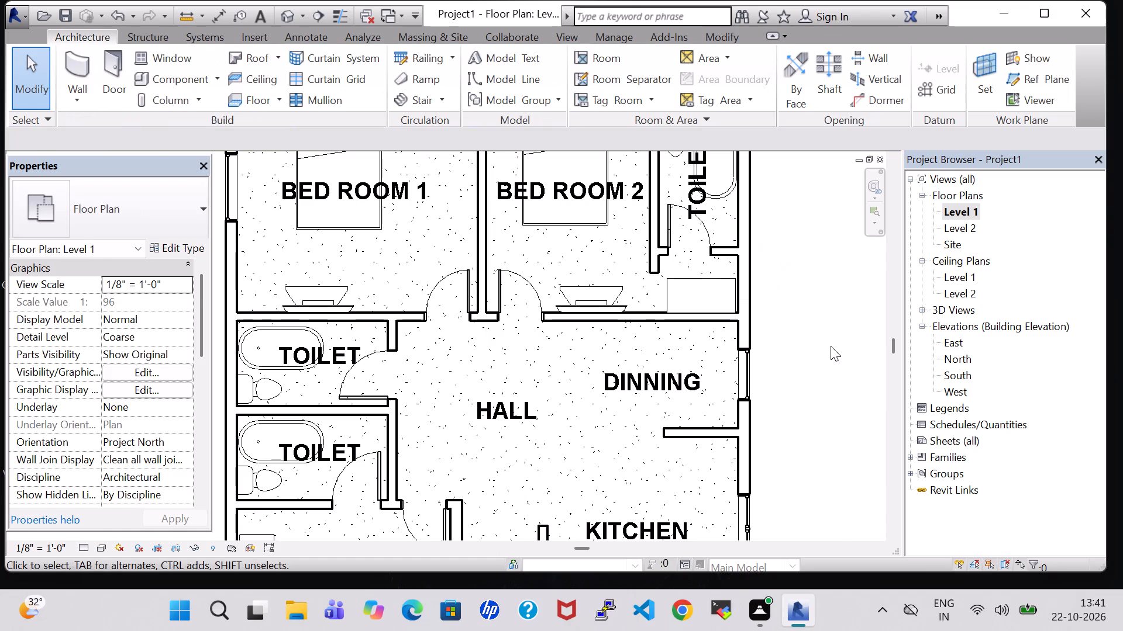
# Place a second 48" x 72" x 24" dresser, rotated 90°, along Bed Room 1's east wall beside the bed.
pyautogui.scroll(-2, 762, 311)
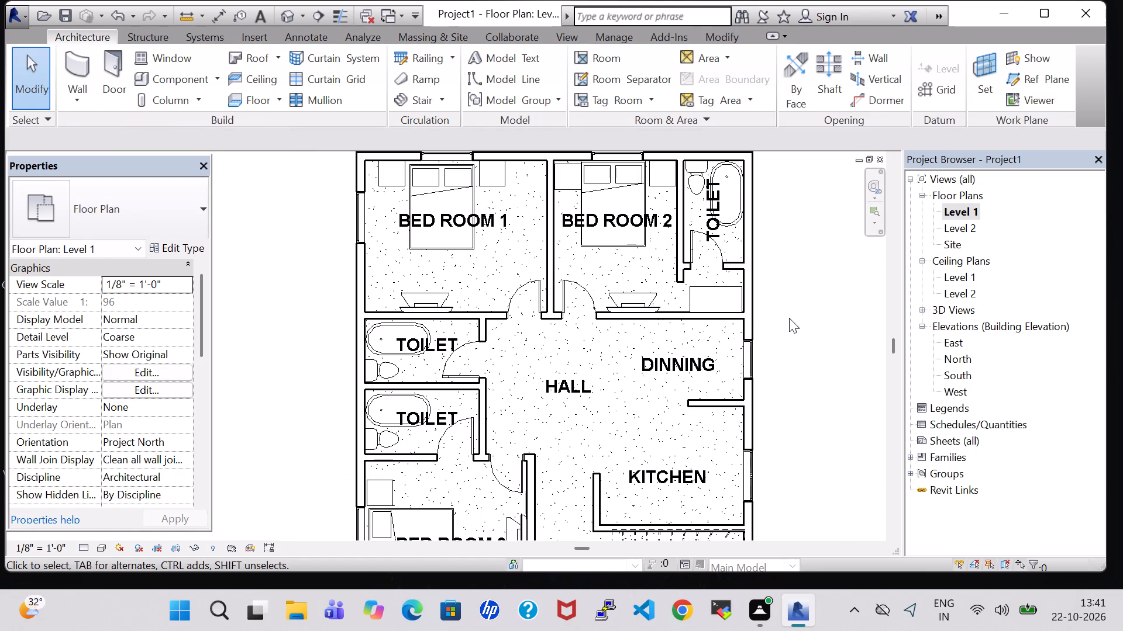
pyautogui.scroll(-2, 843, 372)
pyautogui.moveTo(838, 372); pyautogui.dragTo(800, 356, button='middle')
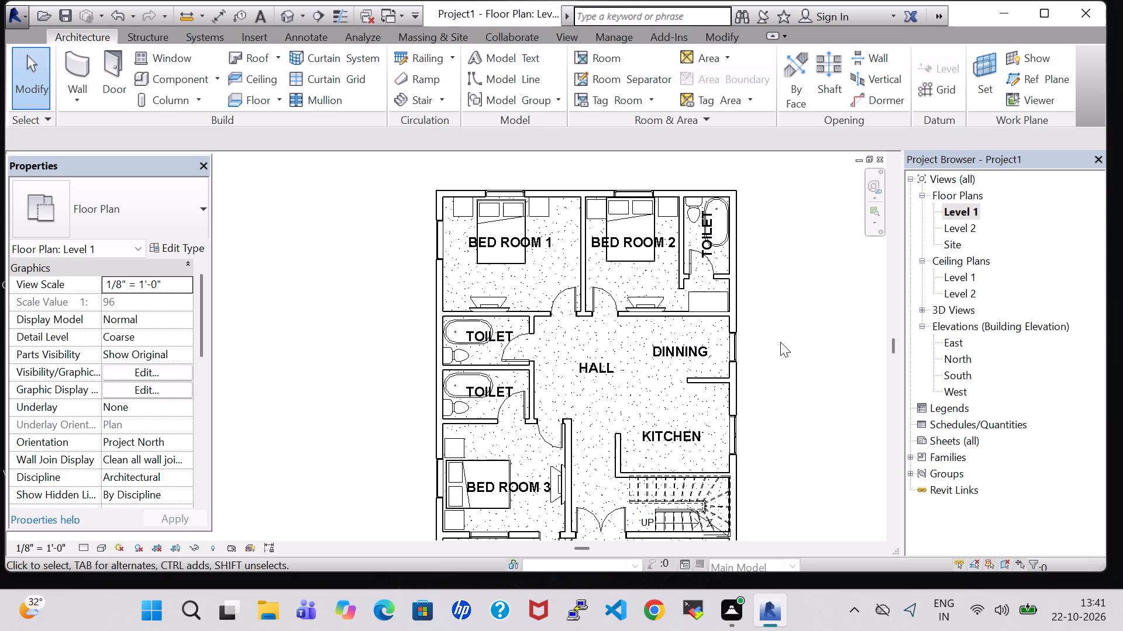
pyautogui.moveTo(845, 408); pyautogui.dragTo(807, 374, button='middle')
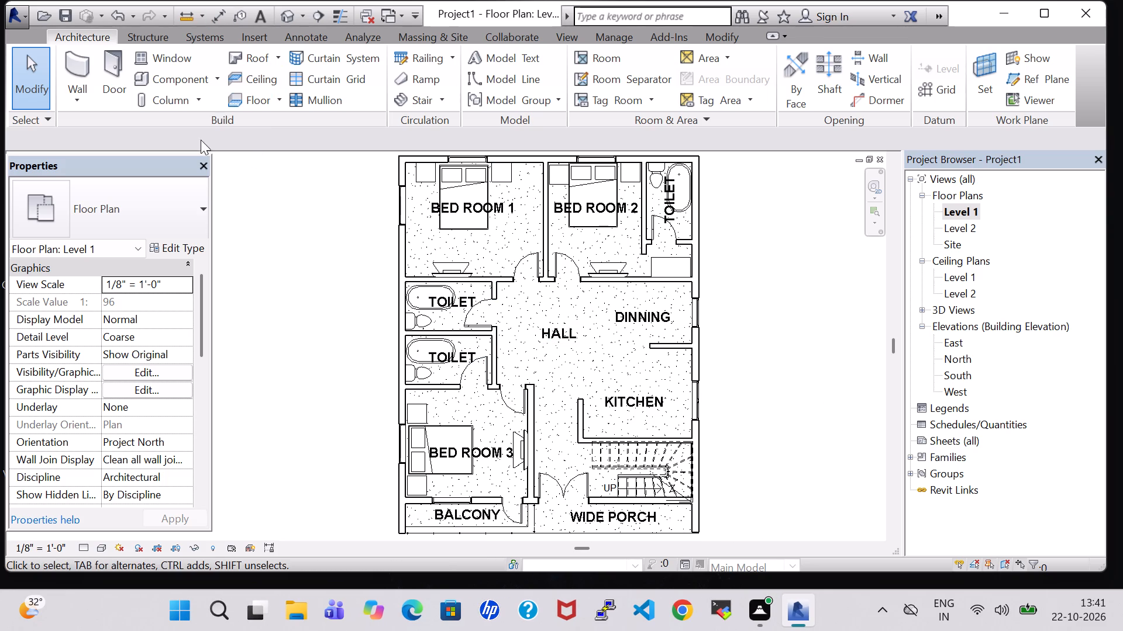
pyautogui.click(149, 73)
pyautogui.scroll(2, 506, 226)
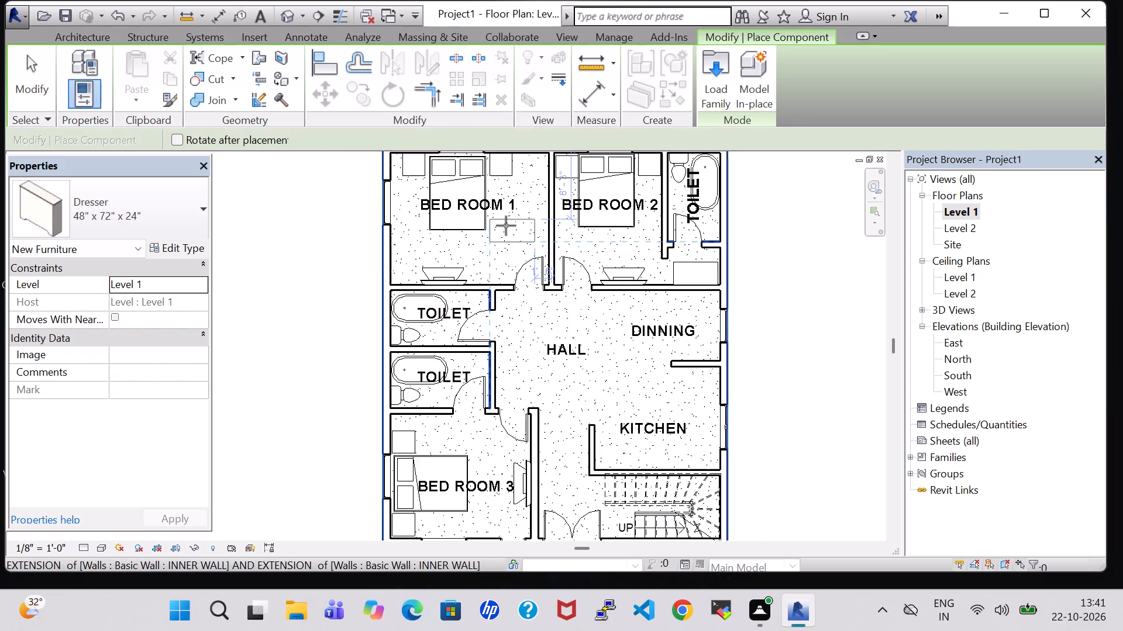
pyautogui.press('space')
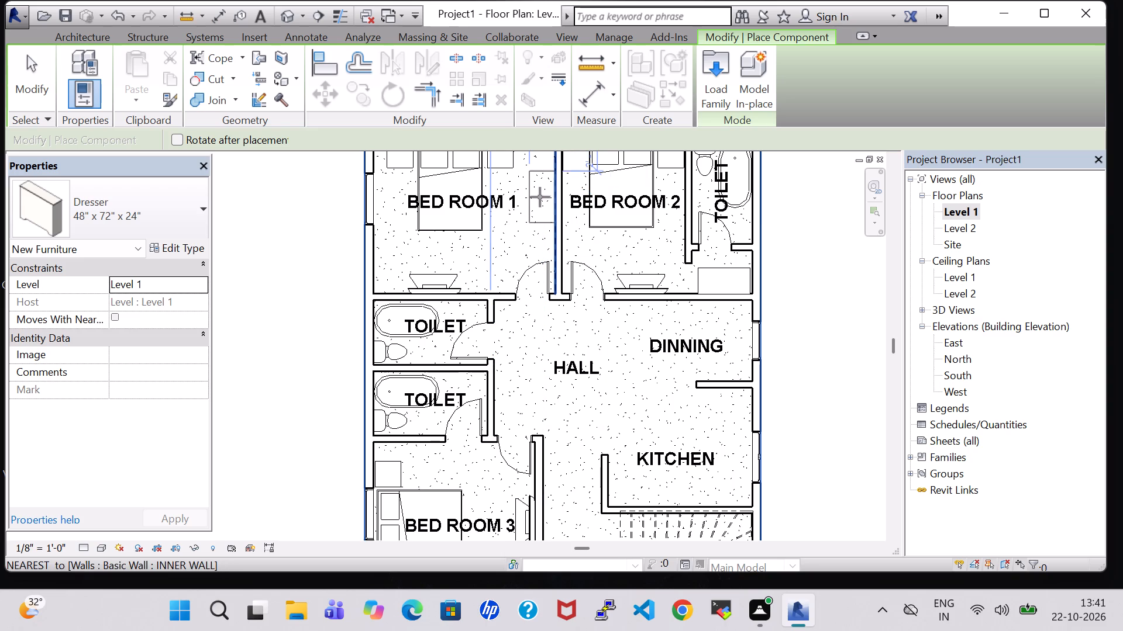
pyautogui.click(536, 200)
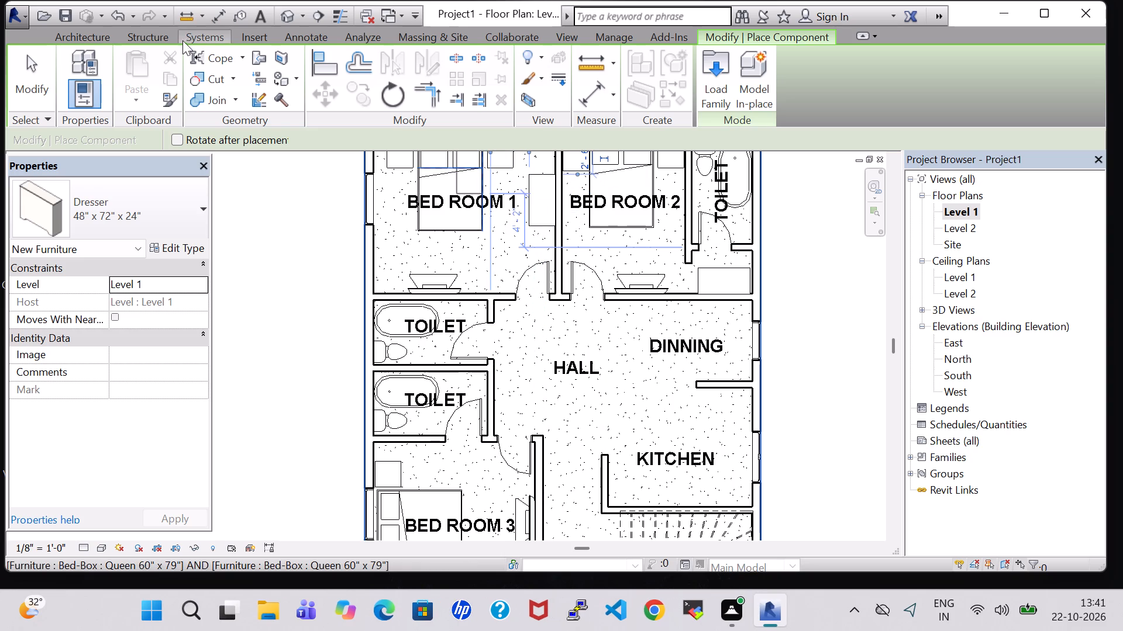
pyautogui.press('Escape')
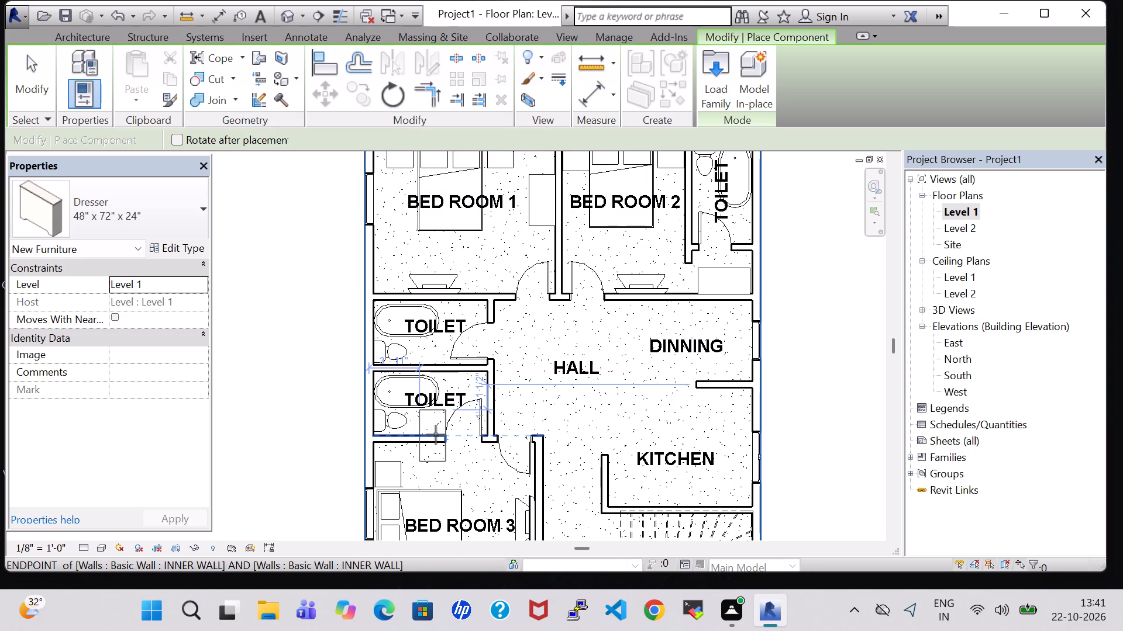
pyautogui.press('Escape')
# Open the 3D view and inspect the type properties of the single full-glass door leading to the balcony.
pyautogui.moveTo(445, 453); pyautogui.dragTo(431, 369, button='middle')
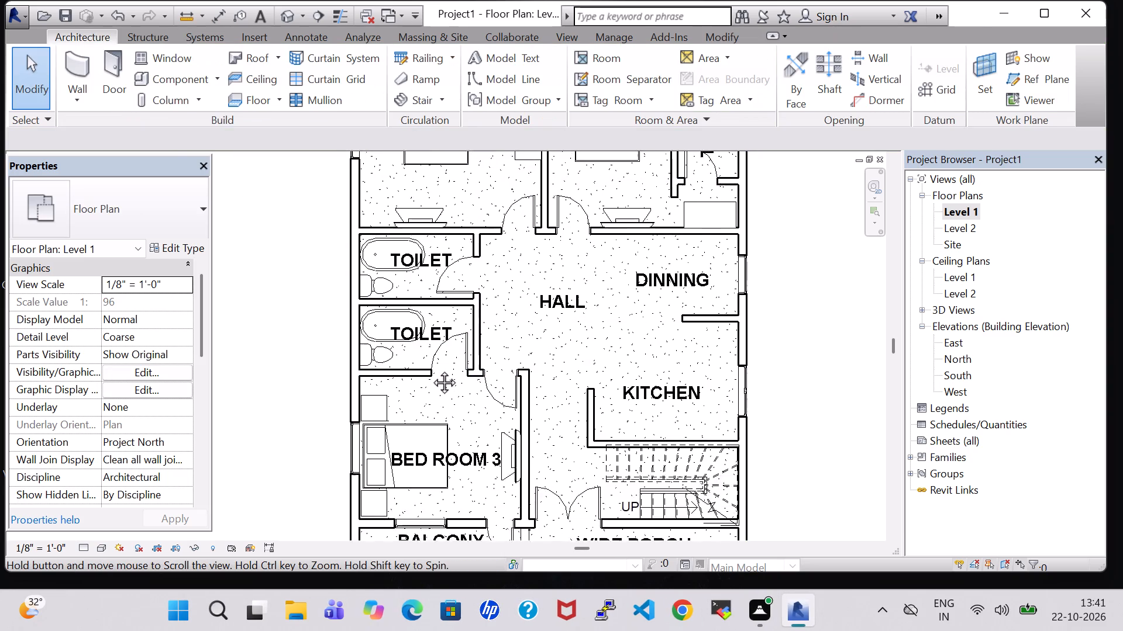
pyautogui.moveTo(431, 369); pyautogui.dragTo(435, 330, button='middle')
pyautogui.middleClick(435, 329)
pyautogui.moveTo(435, 324); pyautogui.dragTo(436, 315, button='middle')
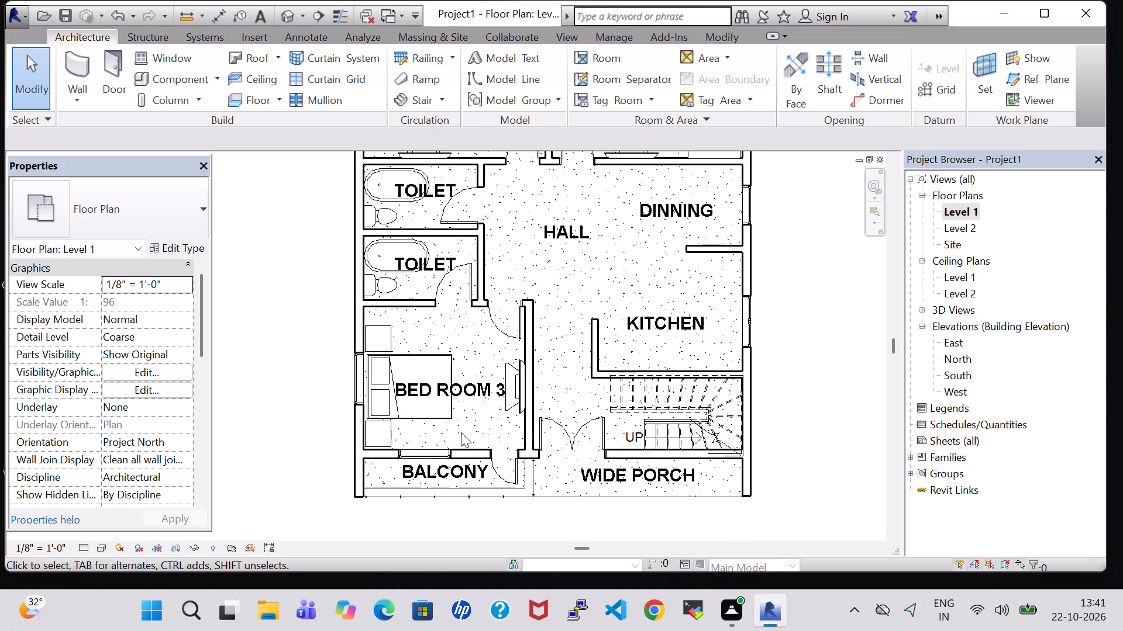
pyautogui.click(281, 14)
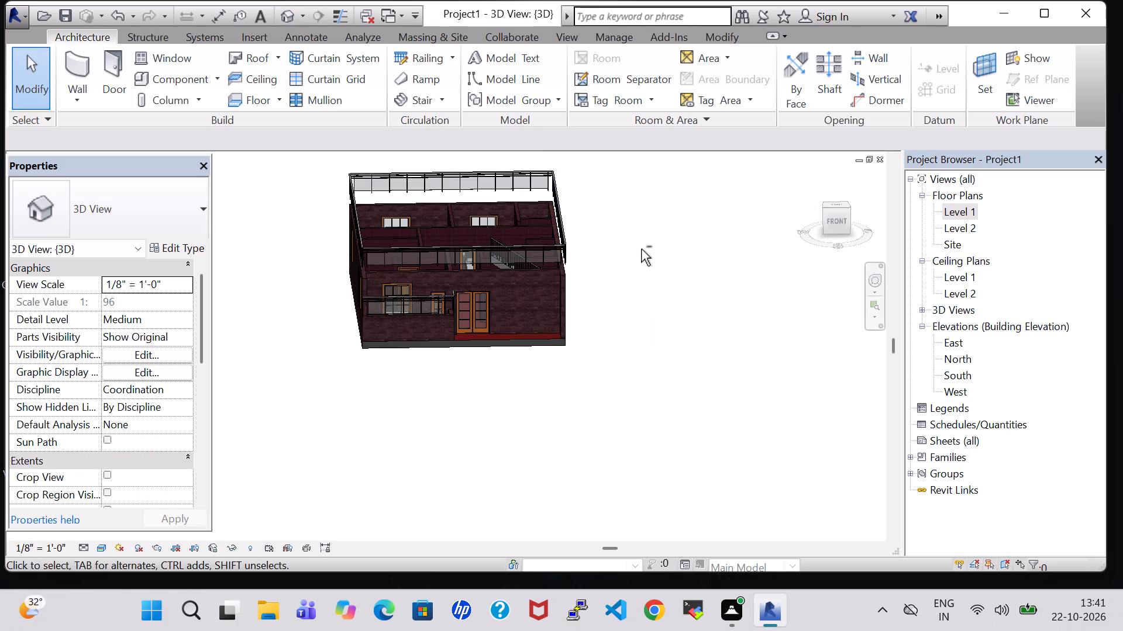
pyautogui.keyDown('shift'); pyautogui.moveTo(641, 249); pyautogui.dragTo(629, 386, button='middle'); pyautogui.keyUp('shift')
pyautogui.scroll(6, 443, 411)
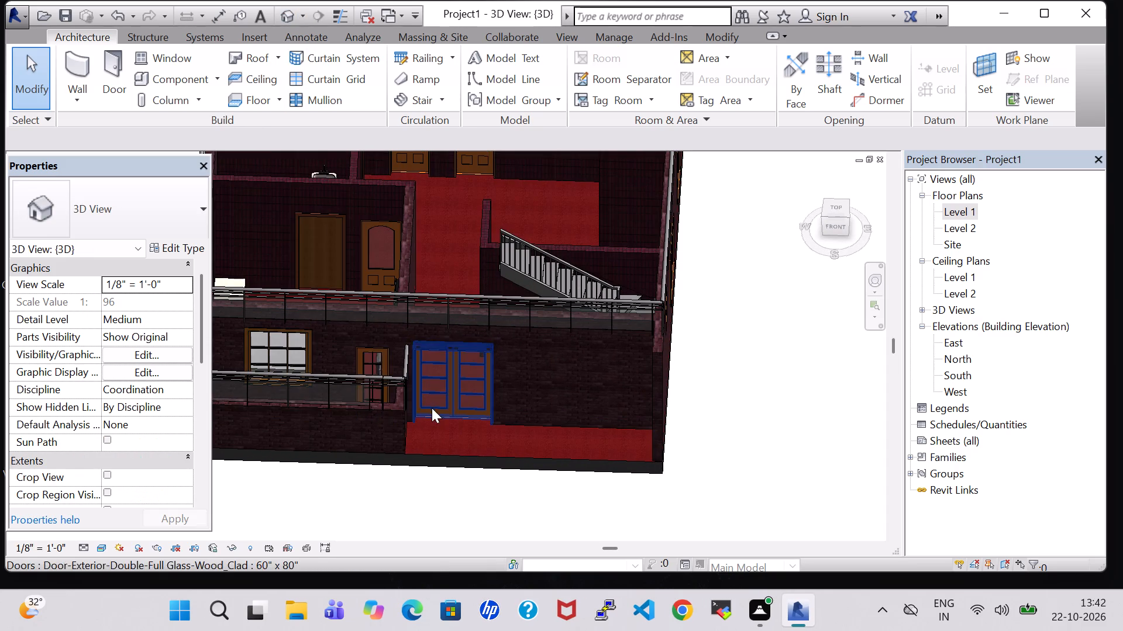
pyautogui.click(370, 356)
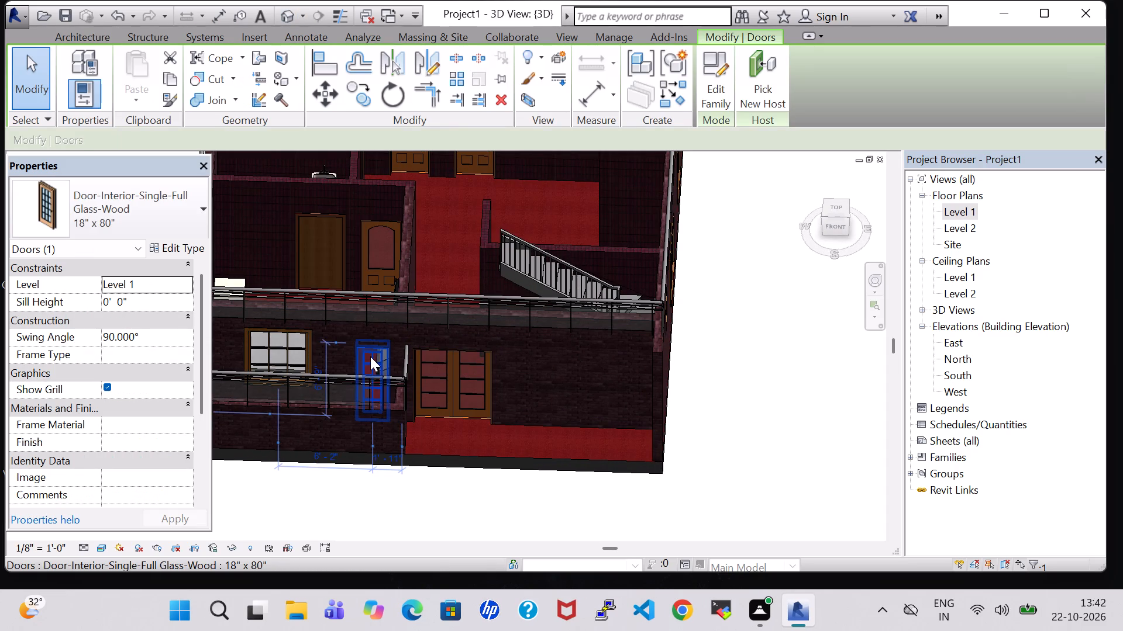
pyautogui.click(170, 248)
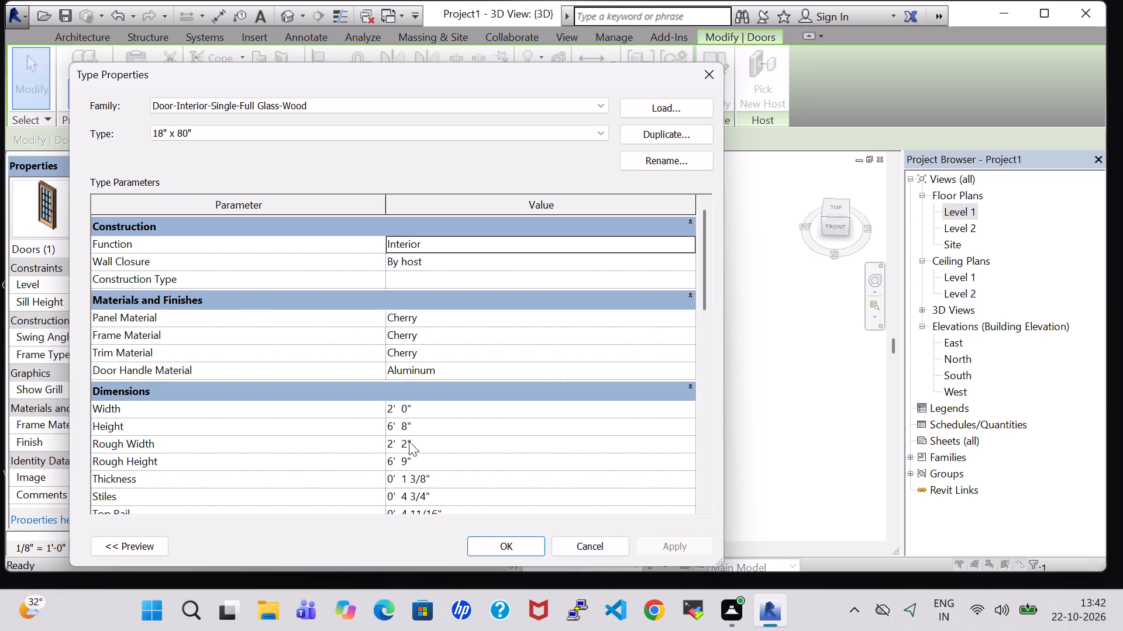
pyautogui.click(718, 77)
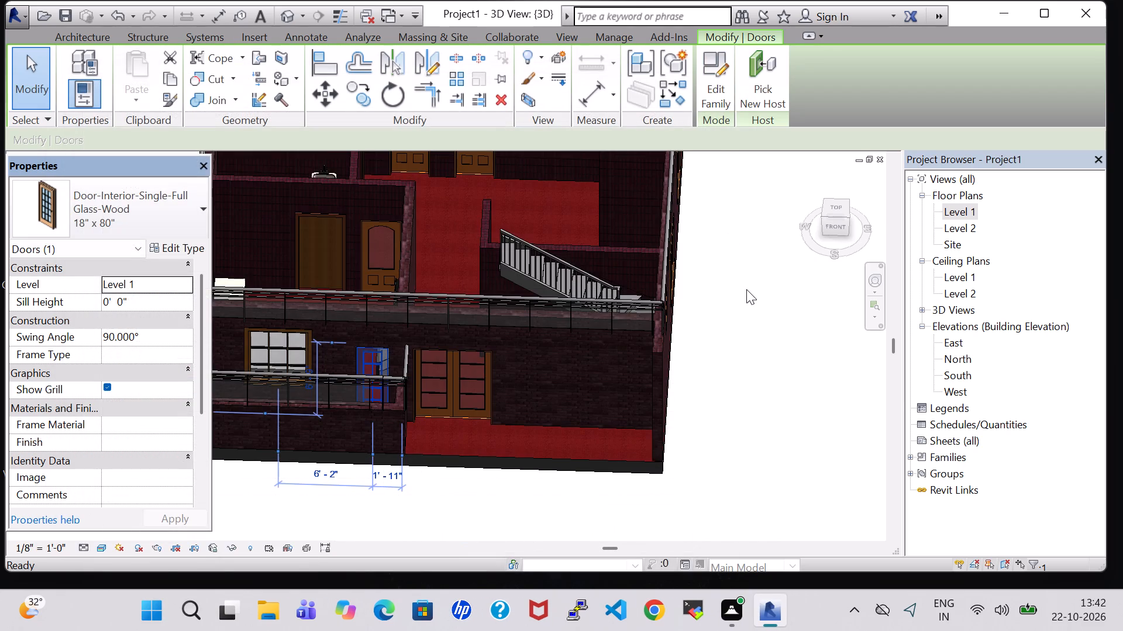
# Examine the balcony door, Bed Room 3 and the furnished Level 1 interior in 3D from several angles.
pyautogui.keyDown('shift'); pyautogui.moveTo(746, 292); pyautogui.dragTo(755, 426, button='middle'); pyautogui.keyUp('shift')
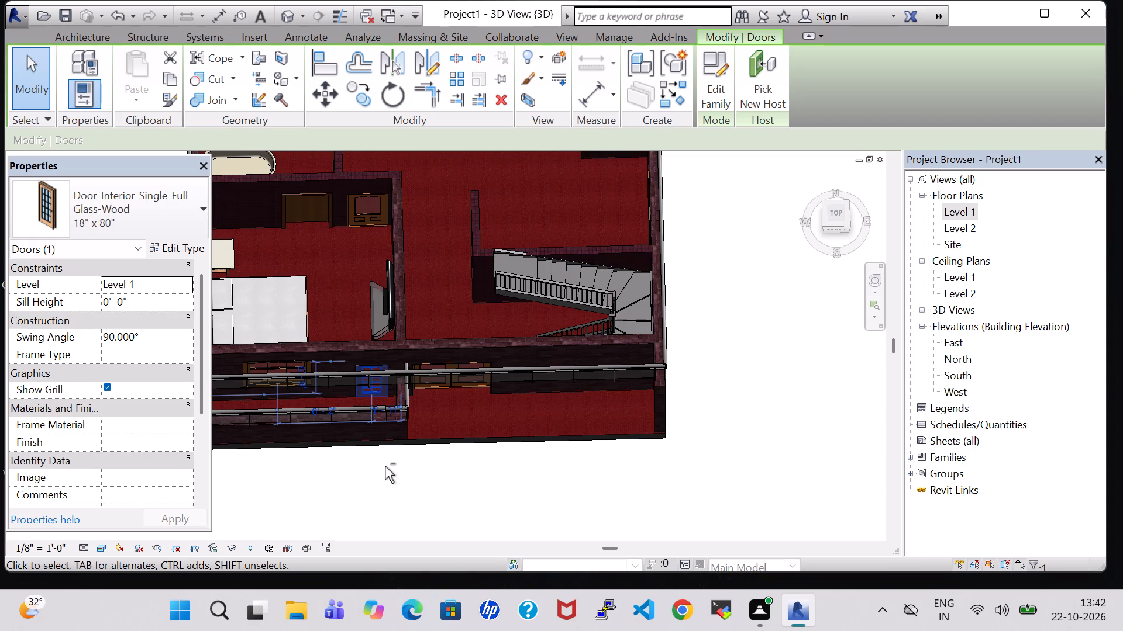
pyautogui.keyDown('shift'); pyautogui.moveTo(473, 462); pyautogui.dragTo(542, 455, button='middle'); pyautogui.keyUp('shift')
pyautogui.keyDown('shift'); pyautogui.moveTo(549, 434); pyautogui.dragTo(681, 330, button='middle'); pyautogui.keyUp('shift')
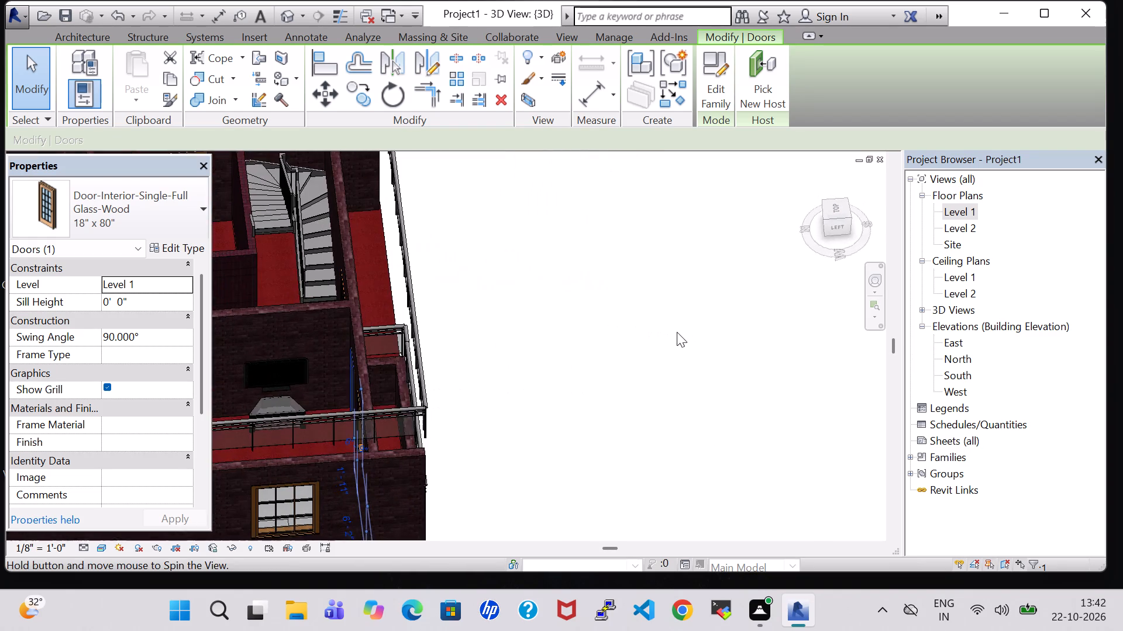
pyautogui.keyDown('shift'); pyautogui.moveTo(458, 303); pyautogui.dragTo(460, 345, button='middle'); pyautogui.keyUp('shift')
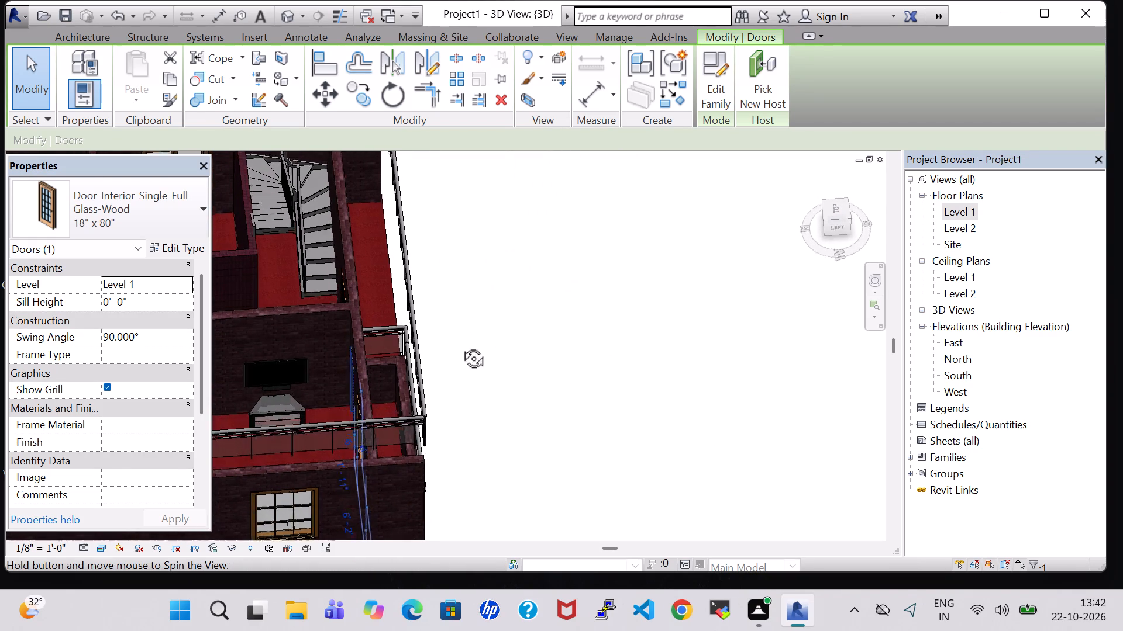
pyautogui.keyDown('shift'); pyautogui.moveTo(460, 345); pyautogui.dragTo(439, 498, button='middle'); pyautogui.keyUp('shift')
pyautogui.keyDown('shift'); pyautogui.moveTo(438, 474); pyautogui.dragTo(558, 451, button='middle'); pyautogui.keyUp('shift')
pyautogui.keyDown('shift'); pyautogui.middleClick(577, 405); pyautogui.keyUp('shift')
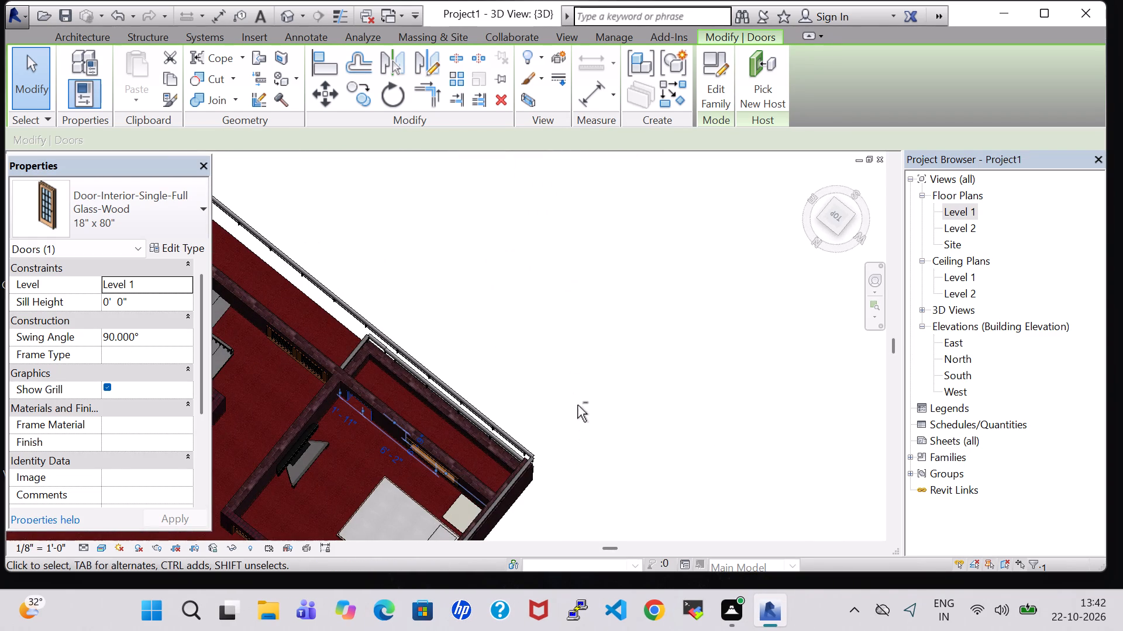
pyautogui.keyDown('shift'); pyautogui.moveTo(588, 380); pyautogui.dragTo(628, 286, button='middle'); pyautogui.keyUp('shift')
pyautogui.keyDown('shift'); pyautogui.middleClick(629, 275); pyautogui.keyUp('shift')
pyautogui.keyDown('shift'); pyautogui.moveTo(642, 387); pyautogui.dragTo(628, 394, button='middle'); pyautogui.keyUp('shift')
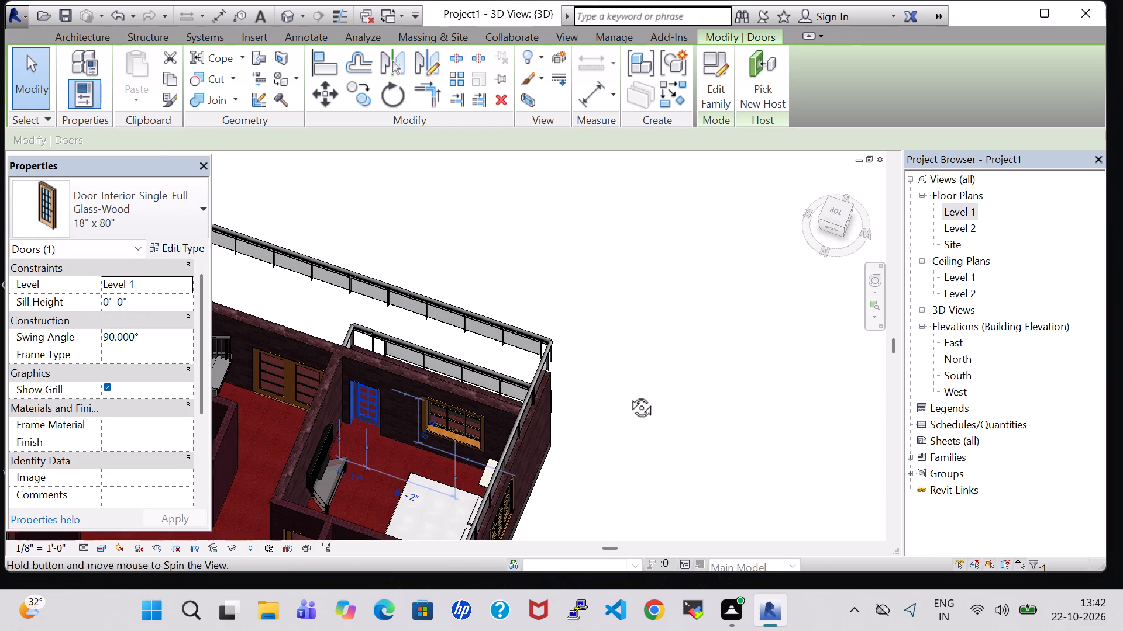
pyautogui.keyDown('shift'); pyautogui.moveTo(628, 394); pyautogui.dragTo(612, 414, button='middle'); pyautogui.keyUp('shift')
pyautogui.keyDown('shift'); pyautogui.moveTo(602, 425); pyautogui.dragTo(585, 438, button='middle'); pyautogui.keyUp('shift')
pyautogui.keyDown('shift'); pyautogui.moveTo(664, 372); pyautogui.dragTo(617, 379, button='middle'); pyautogui.keyUp('shift')
pyautogui.keyDown('shift'); pyautogui.moveTo(609, 377); pyautogui.dragTo(532, 344, button='middle'); pyautogui.keyUp('shift')
pyautogui.keyDown('shift'); pyautogui.moveTo(494, 324); pyautogui.dragTo(470, 310, button='middle'); pyautogui.keyUp('shift')
pyautogui.moveTo(524, 331); pyautogui.dragTo(676, 320, button='middle')
pyautogui.keyDown('shift'); pyautogui.moveTo(243, 513); pyautogui.dragTo(318, 508, button='middle'); pyautogui.keyUp('shift')
pyautogui.keyDown('shift'); pyautogui.middleClick(318, 508); pyautogui.keyUp('shift')
pyautogui.keyDown('shift'); pyautogui.moveTo(318, 508); pyautogui.dragTo(305, 497, button='middle'); pyautogui.keyUp('shift')
pyautogui.scroll(3, 433, 428)
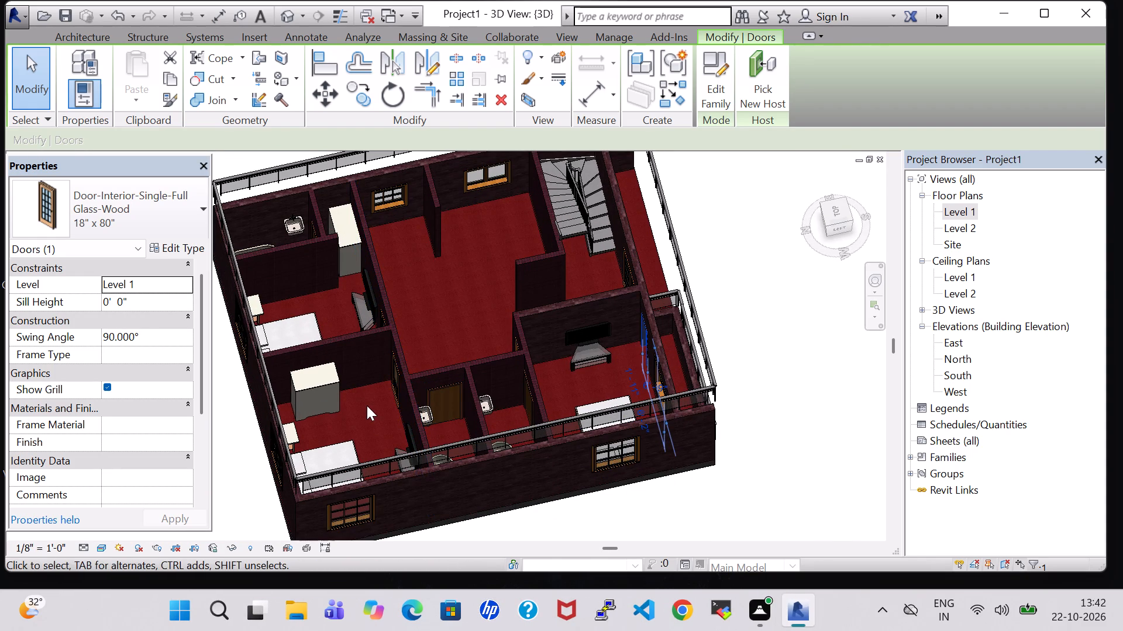
# Rotate the Bed Room 1 dresser 180° so its drawers face into the room.
pyautogui.click(306, 404)
pyautogui.click(312, 391)
pyautogui.press('space')
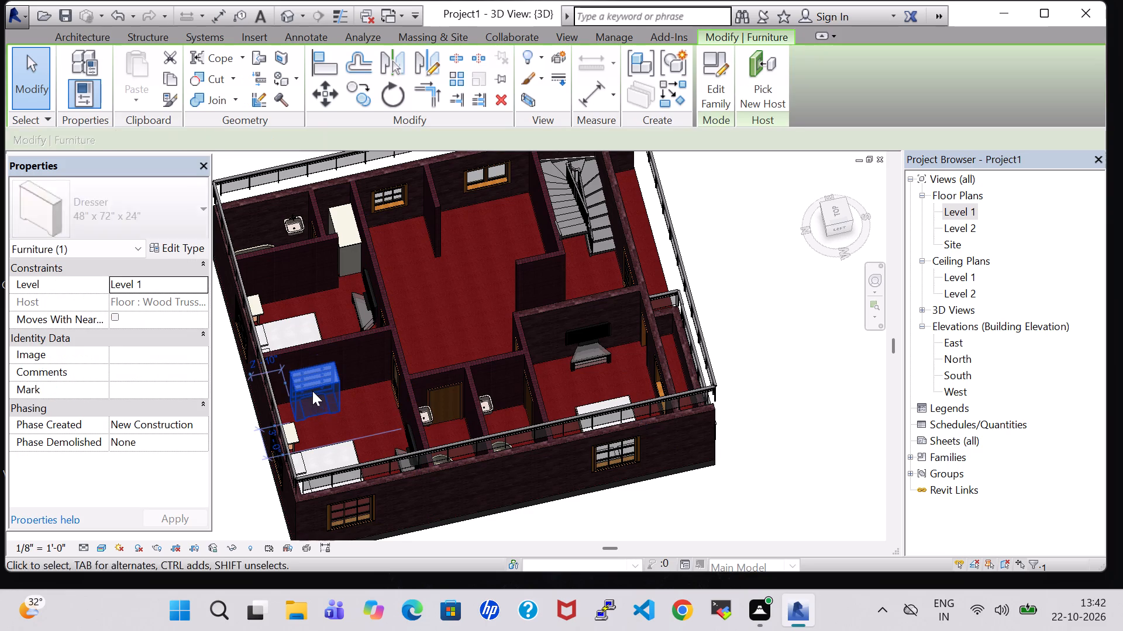
pyautogui.press('space')
# Rotate the Bed Room 2 dresser in the alcove by 180°.
pyautogui.click(352, 252)
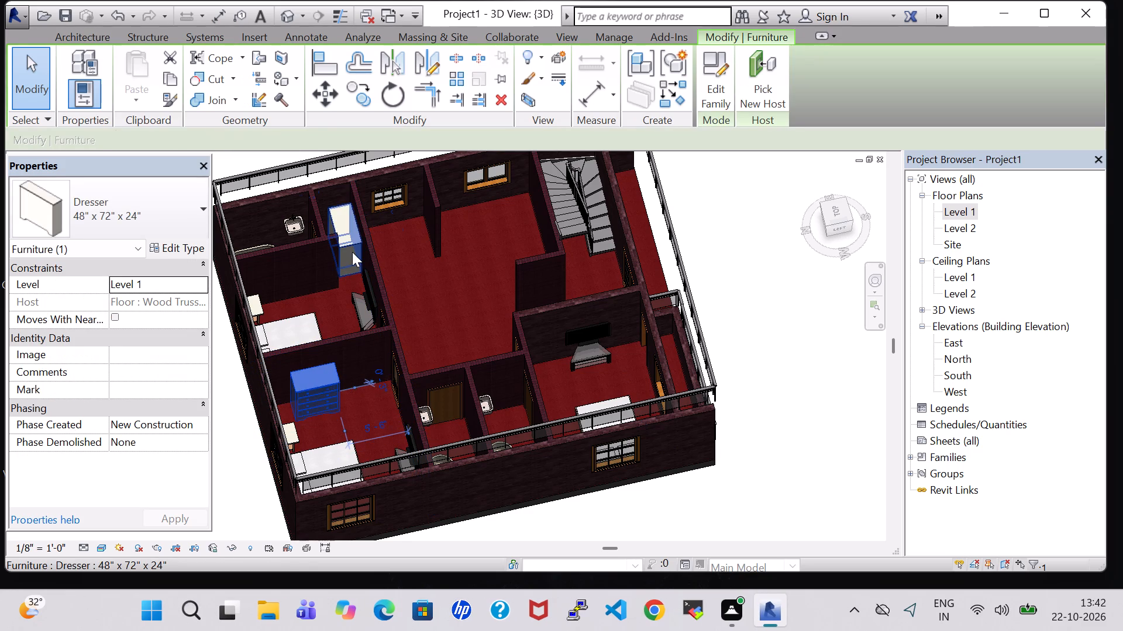
pyautogui.press('space')
pyautogui.press('space')
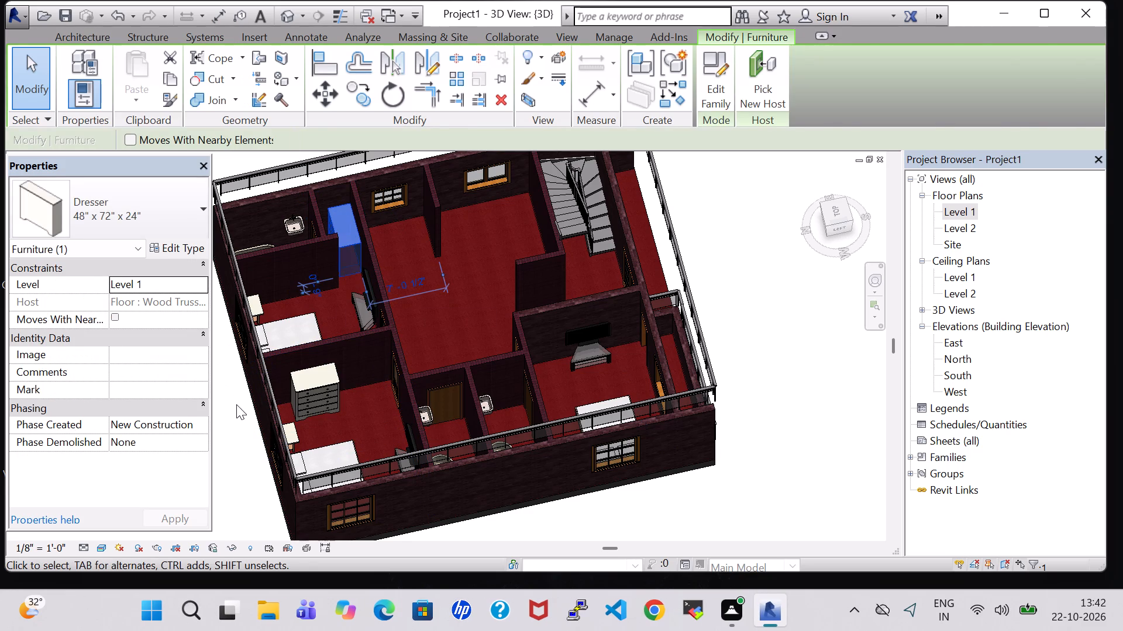
# Deselect the Bed Room 2 dresser and check the rotated dressers and furnished rooms in 3D from several angles.
pyautogui.click(236, 404)
pyautogui.keyDown('shift'); pyautogui.moveTo(234, 404); pyautogui.dragTo(328, 419, button='middle'); pyautogui.keyUp('shift')
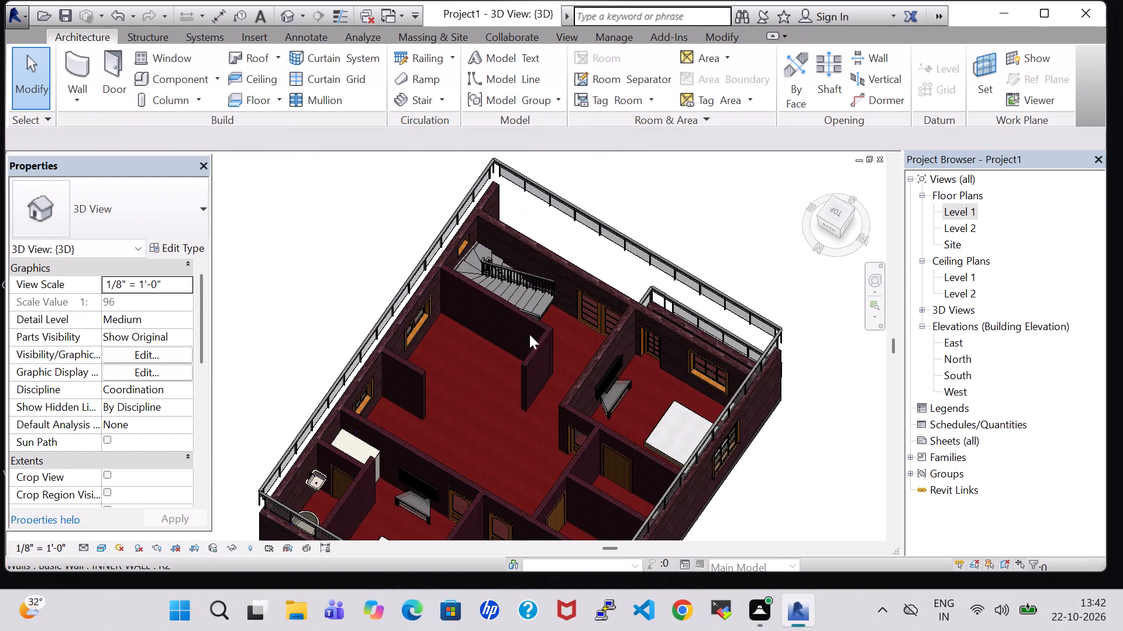
pyautogui.keyDown('shift'); pyautogui.middleClick(356, 248); pyautogui.keyUp('shift')
pyautogui.keyDown('shift'); pyautogui.middleClick(330, 373); pyautogui.keyUp('shift')
pyautogui.keyDown('shift'); pyautogui.moveTo(368, 233); pyautogui.dragTo(325, 360, button='middle'); pyautogui.keyUp('shift')
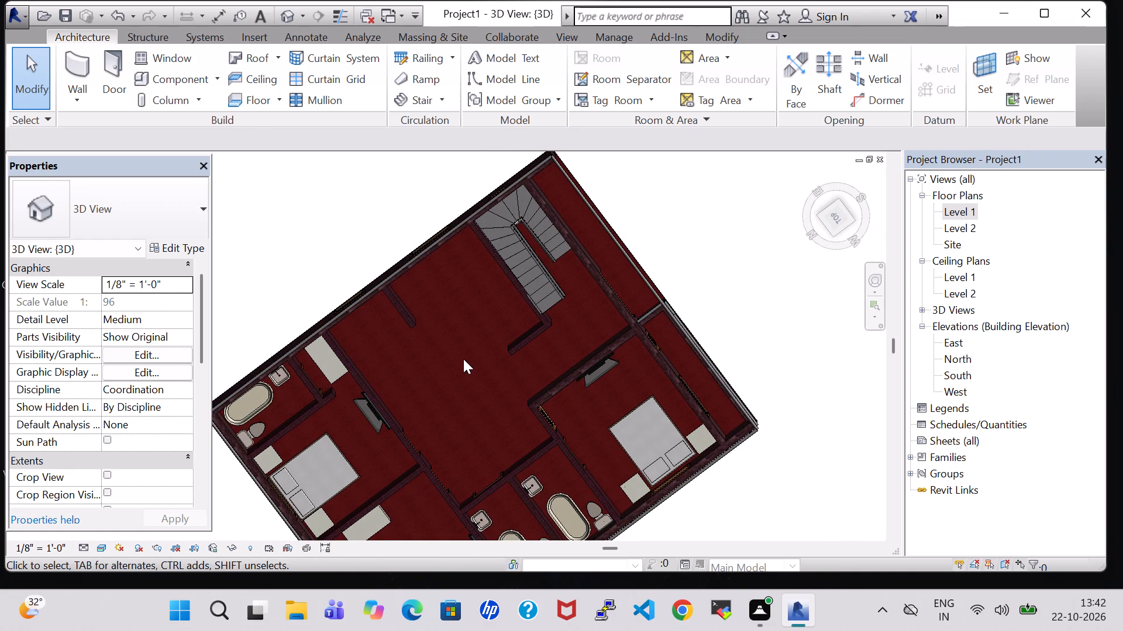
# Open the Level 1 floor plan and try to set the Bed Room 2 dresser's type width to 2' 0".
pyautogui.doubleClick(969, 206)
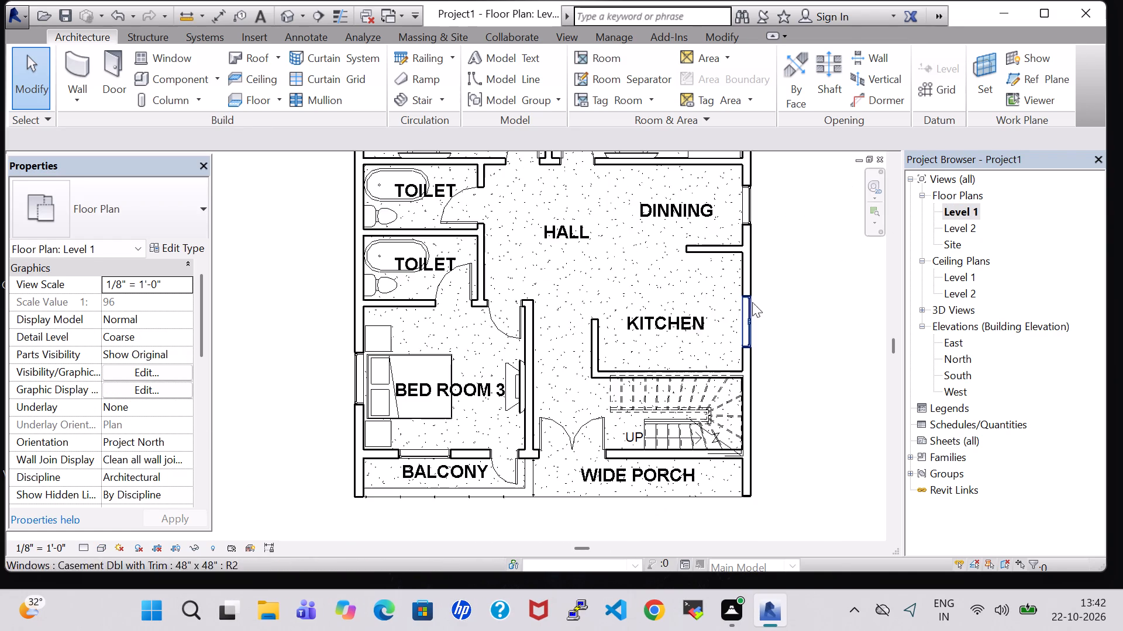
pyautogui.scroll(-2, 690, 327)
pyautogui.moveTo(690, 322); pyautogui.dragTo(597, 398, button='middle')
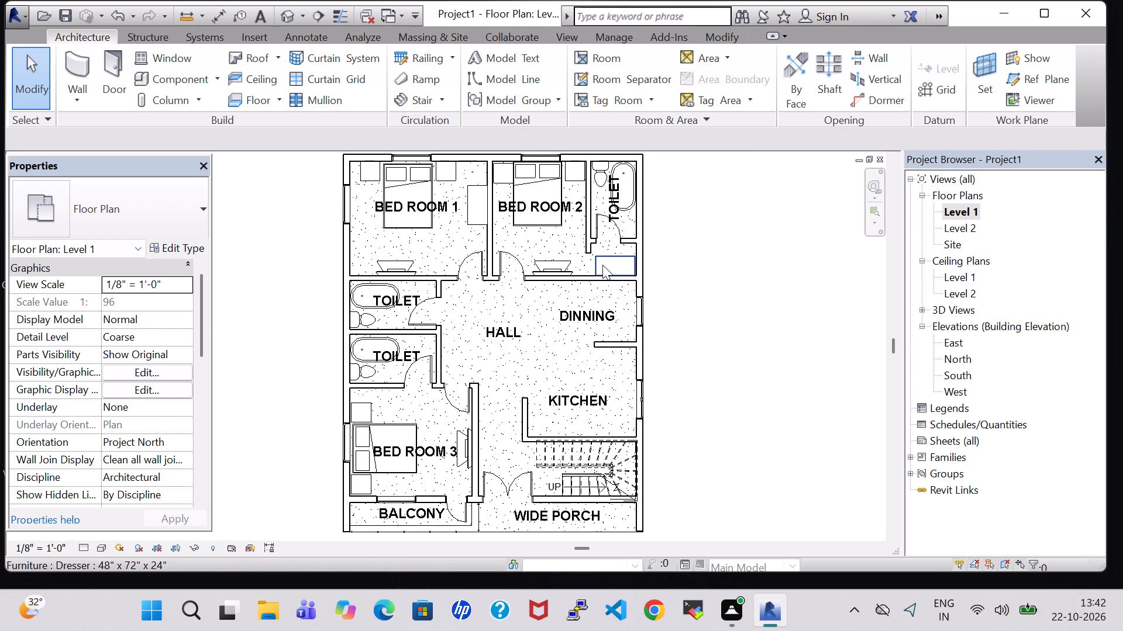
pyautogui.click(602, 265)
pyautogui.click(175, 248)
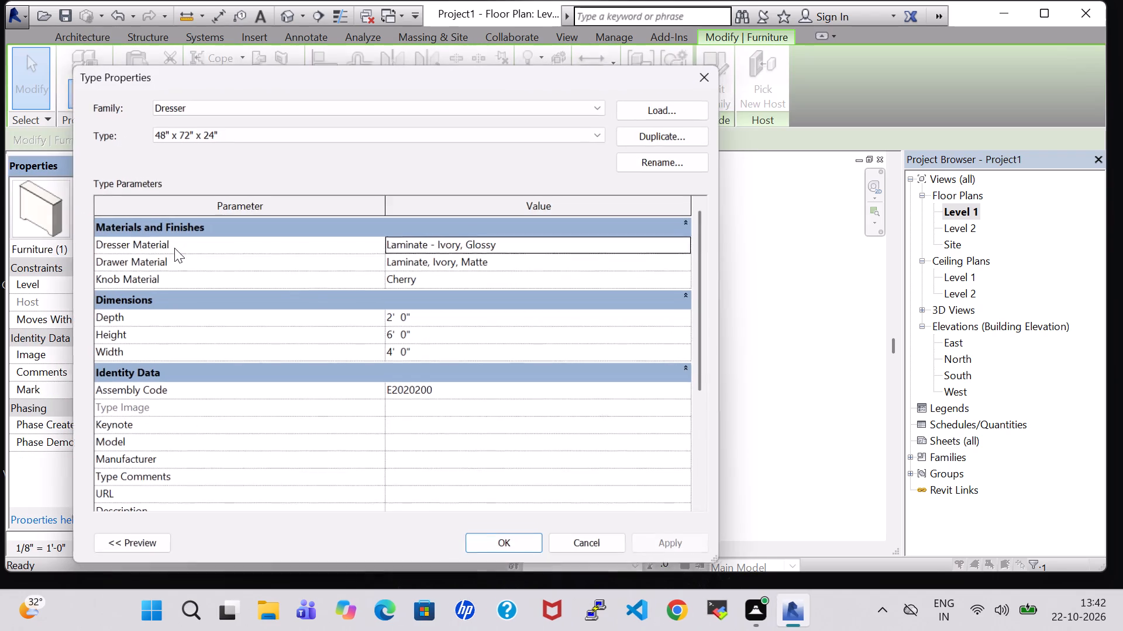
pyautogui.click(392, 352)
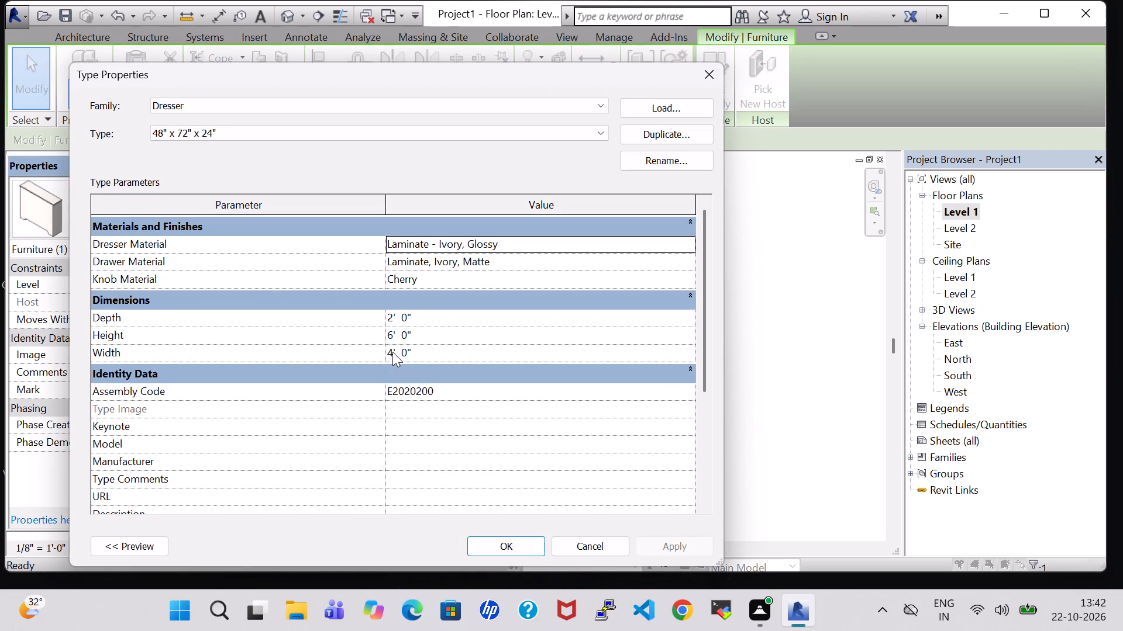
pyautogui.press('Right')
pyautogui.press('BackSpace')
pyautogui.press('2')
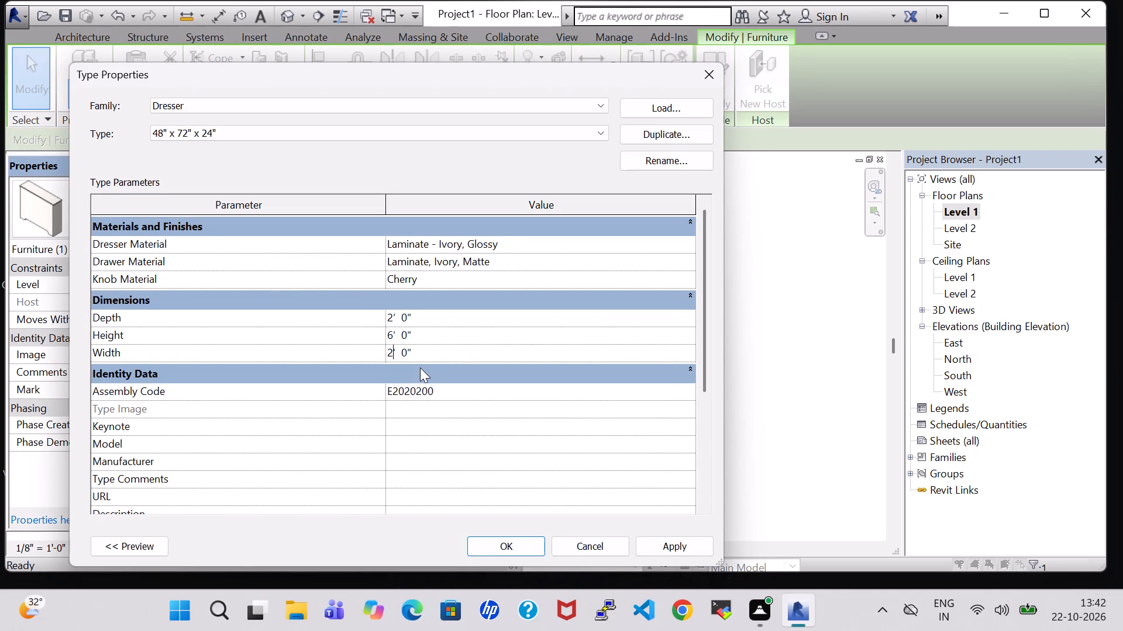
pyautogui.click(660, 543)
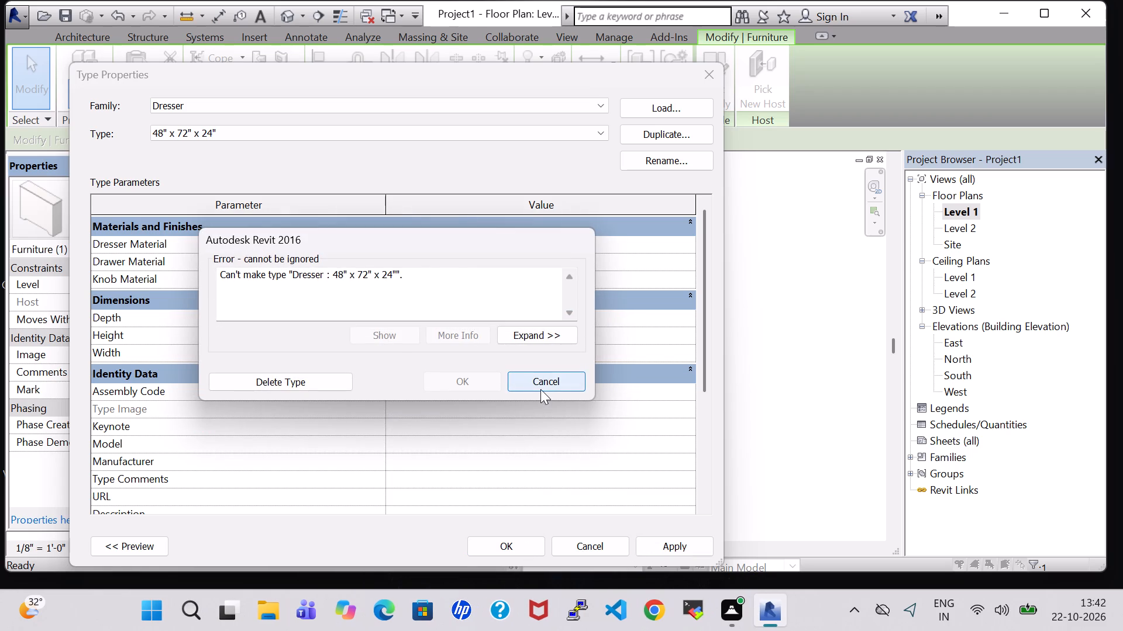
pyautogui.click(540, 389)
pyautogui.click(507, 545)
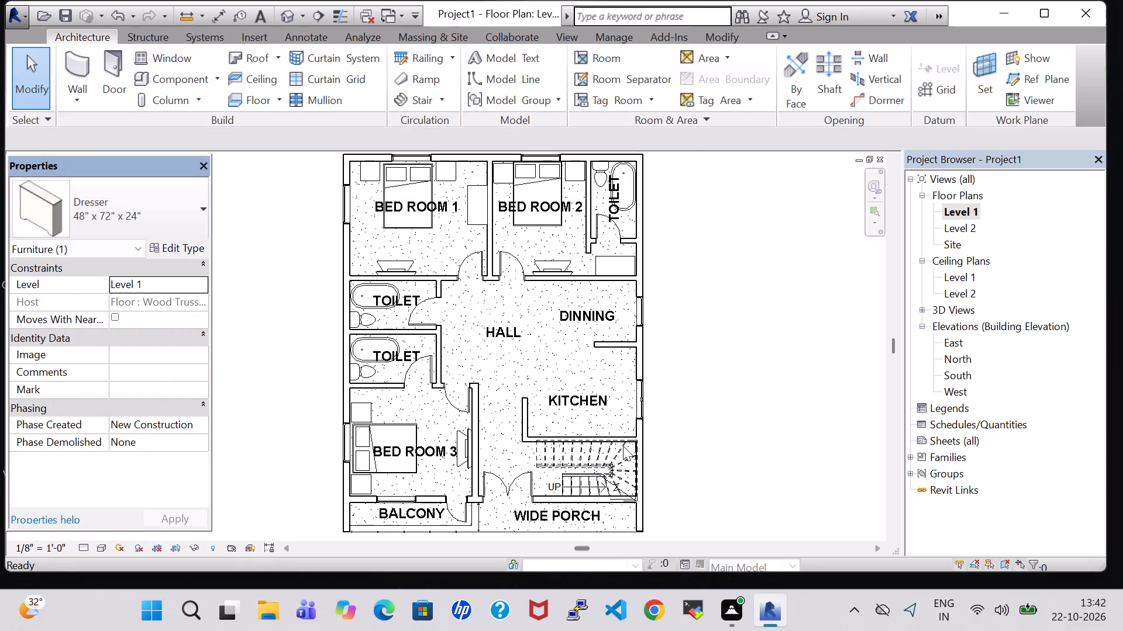
# Set the type width of the Bed Room 2 dresser to 3' 0".
pyautogui.click(608, 259)
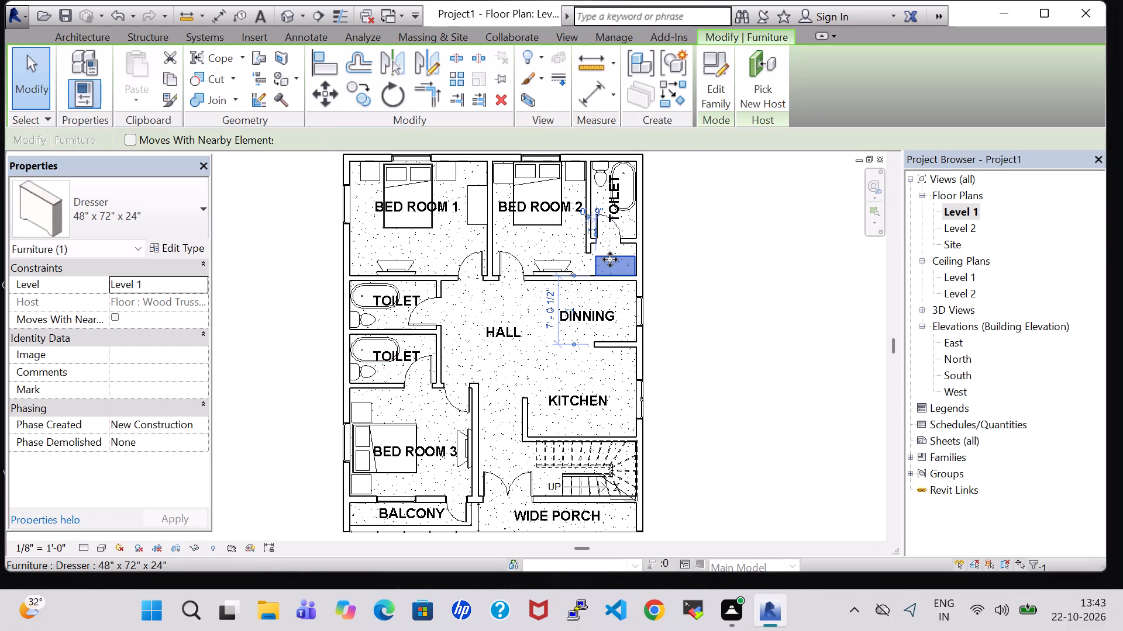
pyautogui.click(154, 249)
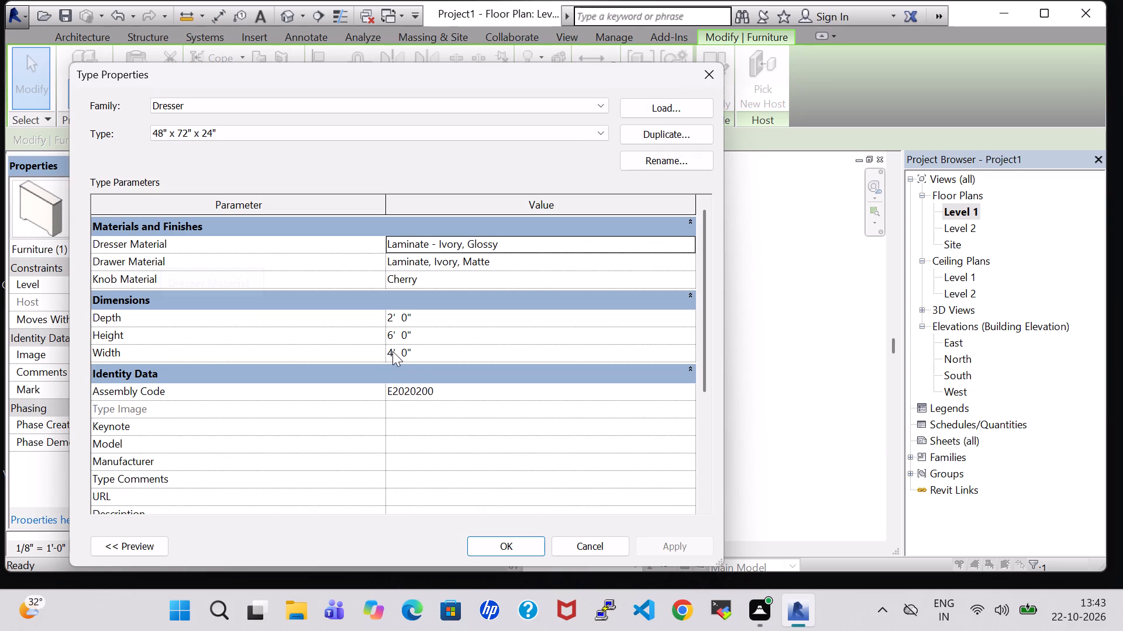
pyautogui.click(392, 351)
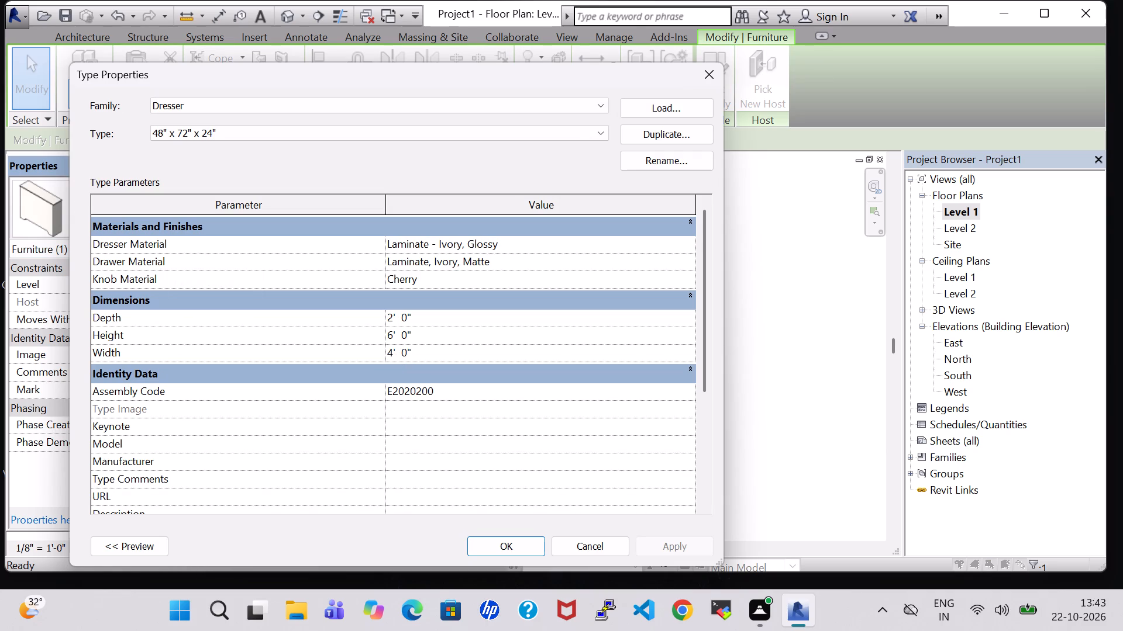
pyautogui.press('Right')
pyautogui.press('BackSpace')
pyautogui.press('3')
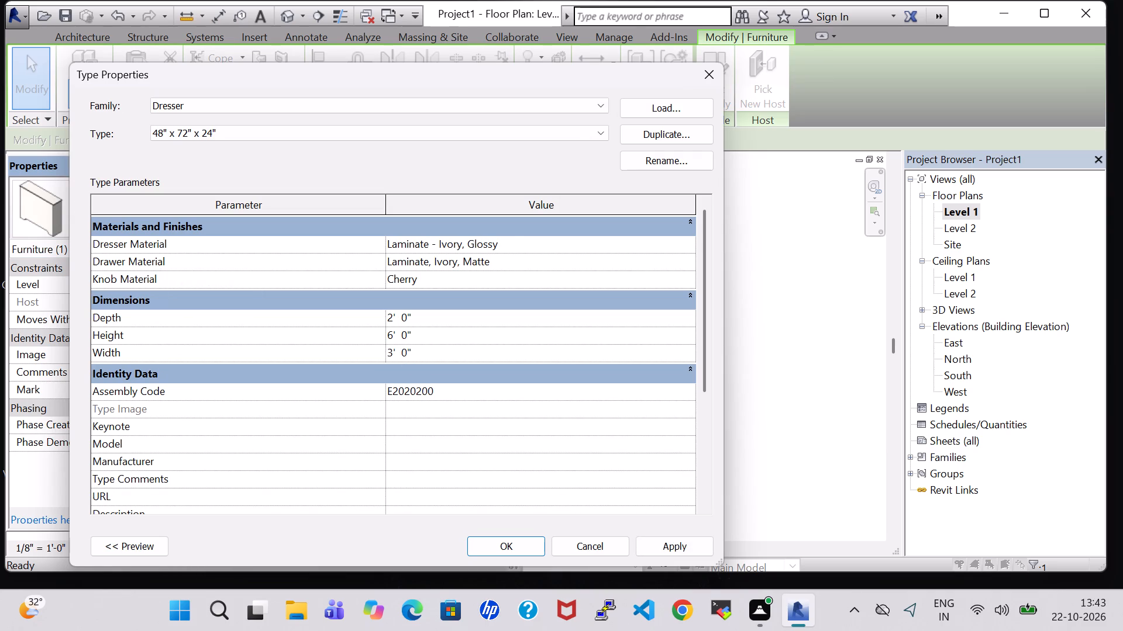
pyautogui.press('Return')
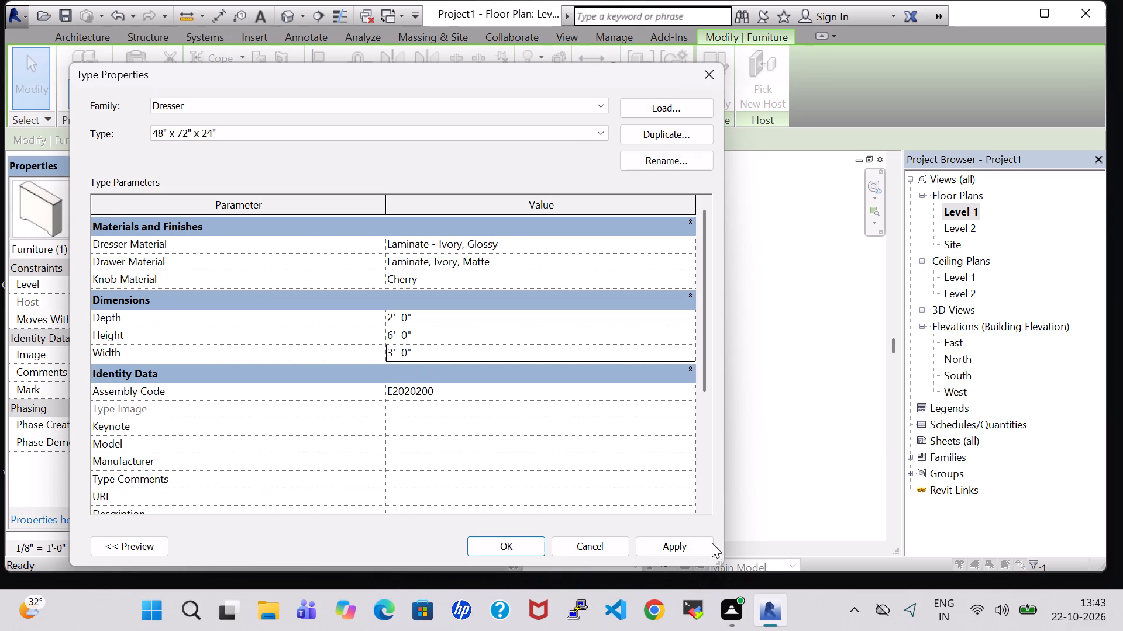
pyautogui.click(692, 543)
pyautogui.click(508, 547)
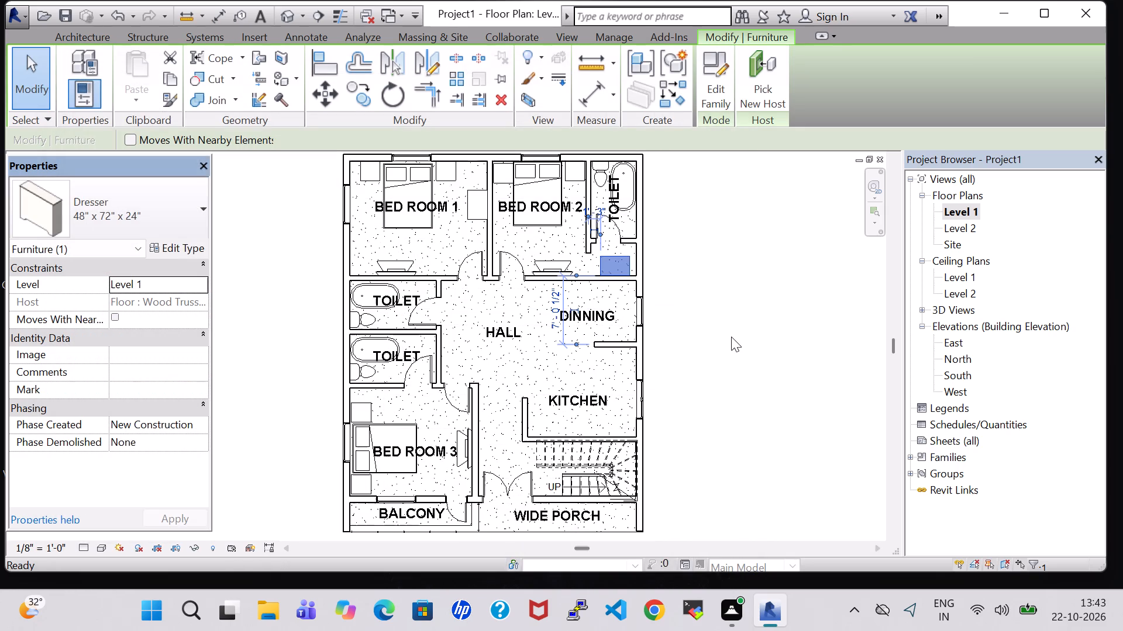
# Turn the Bed Room 2 dresser a quarter turn and nudge it into the alcove against the exterior wall, facing the room.
pyautogui.press('space')
pyautogui.press('space')
pyautogui.click(733, 277)
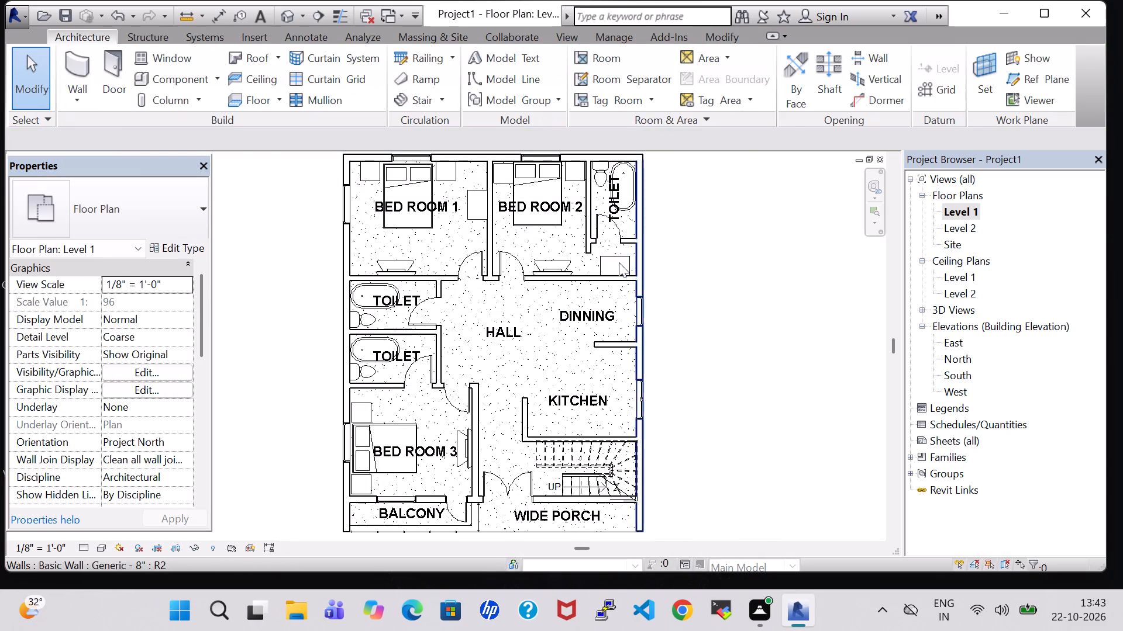
pyautogui.click(612, 261)
pyautogui.press('space')
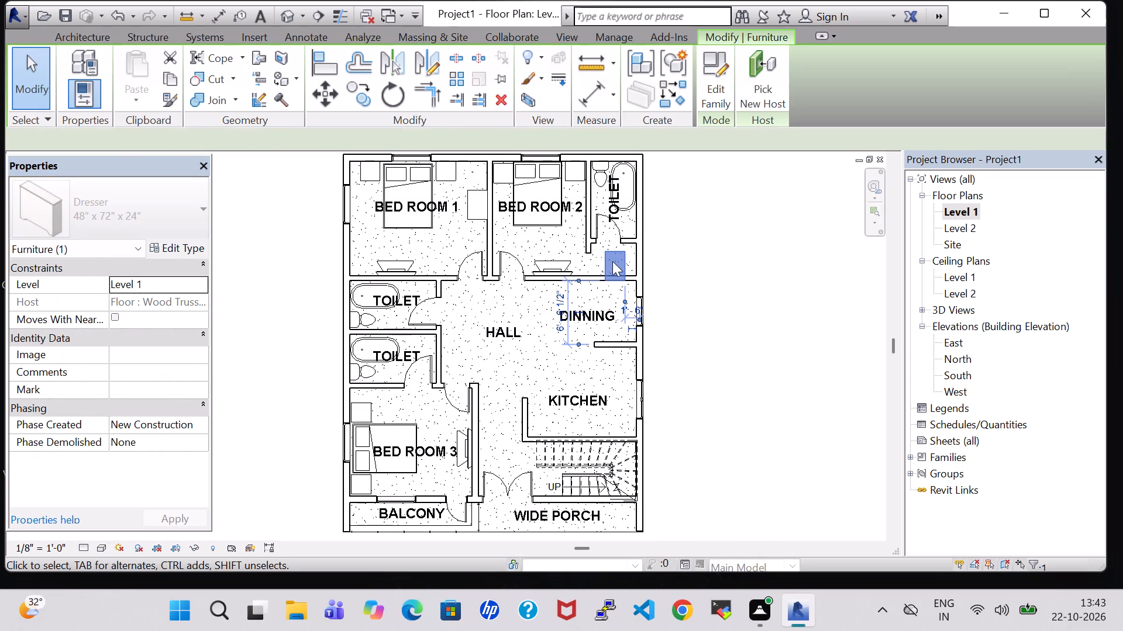
pyautogui.press('Up')
pyautogui.press('Up')
pyautogui.press('Right')
pyautogui.press('Right')
pyautogui.press('Right')
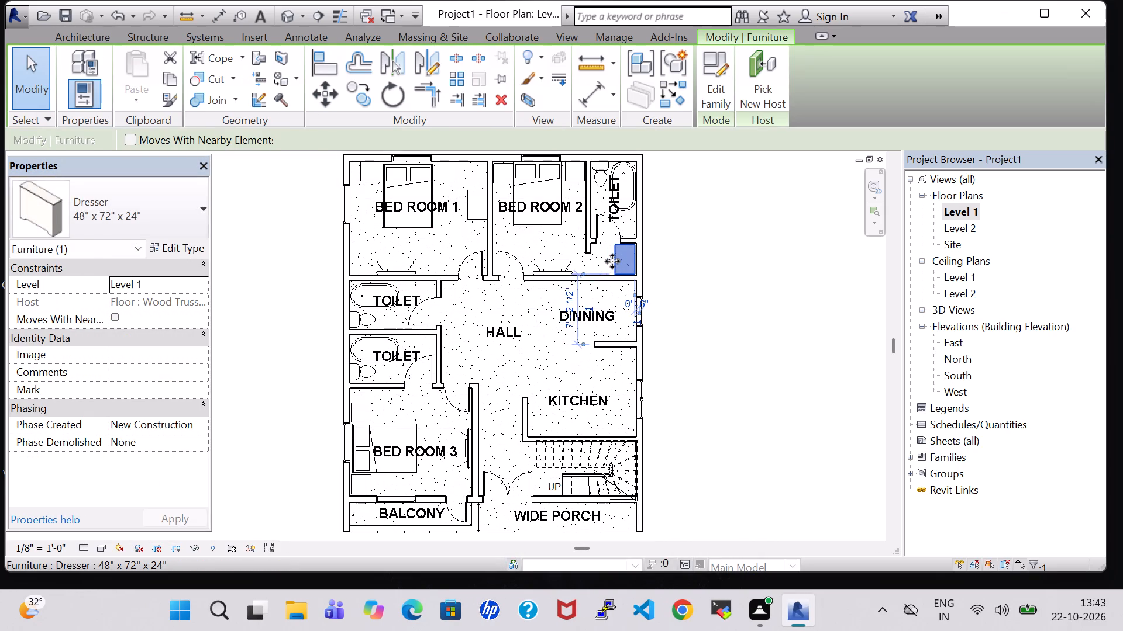
pyautogui.click(771, 261)
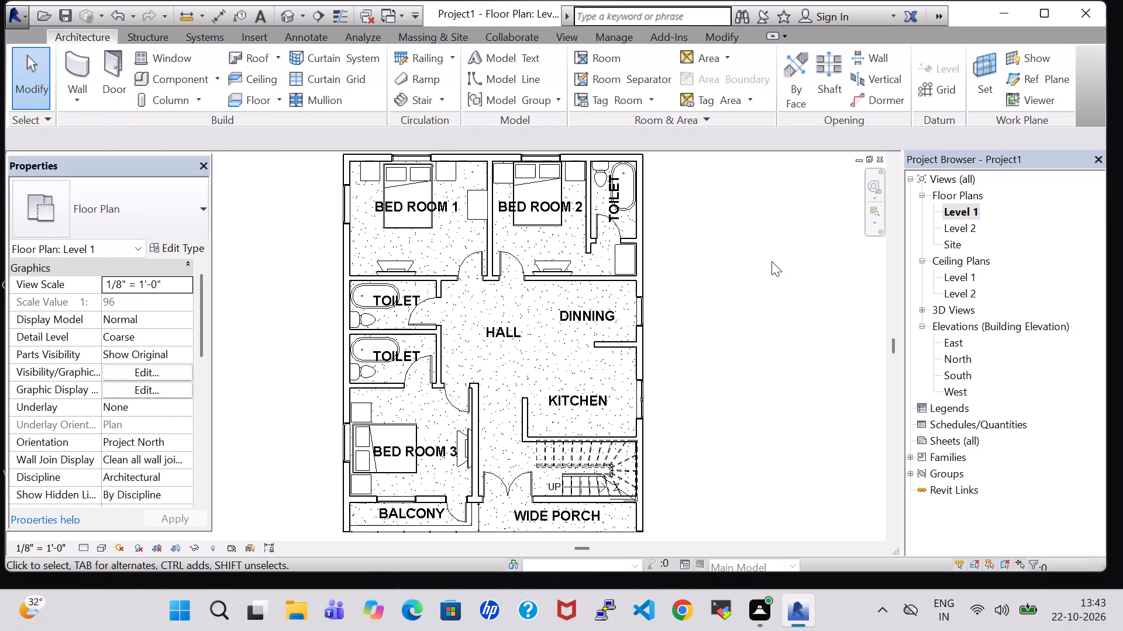
# Open the 3D view and examine the resized Bed Room 2 dresser and the surrounding rooms.
pyautogui.click(279, 18)
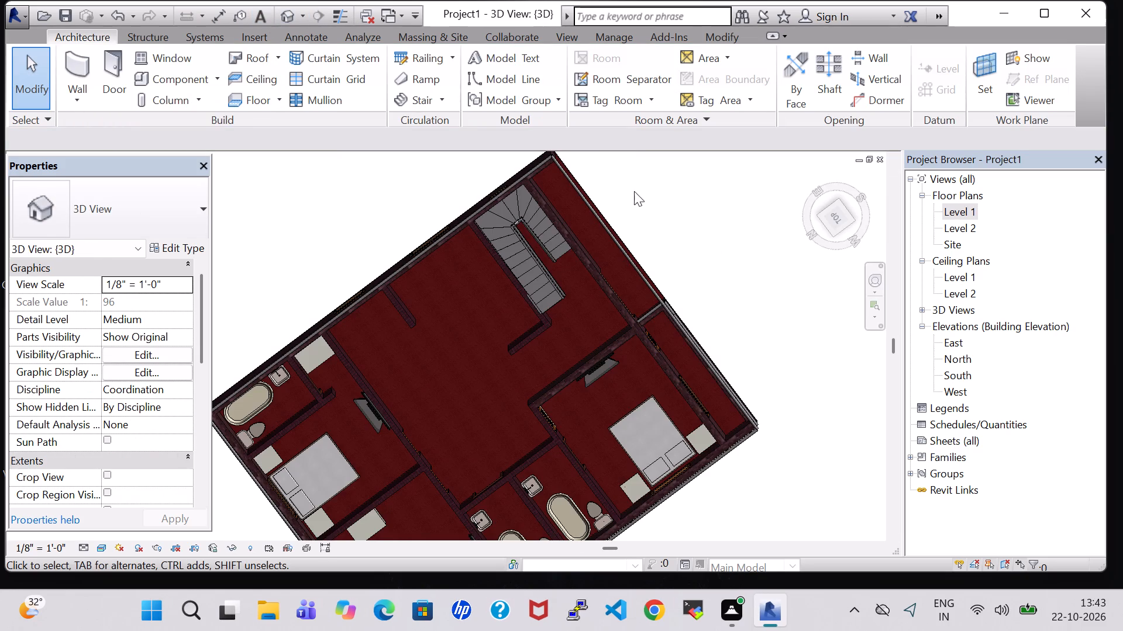
pyautogui.keyDown('shift'); pyautogui.moveTo(725, 295); pyautogui.dragTo(681, 224, button='middle'); pyautogui.keyUp('shift')
pyautogui.keyDown('shift'); pyautogui.moveTo(731, 251); pyautogui.dragTo(697, 238, button='middle'); pyautogui.keyUp('shift')
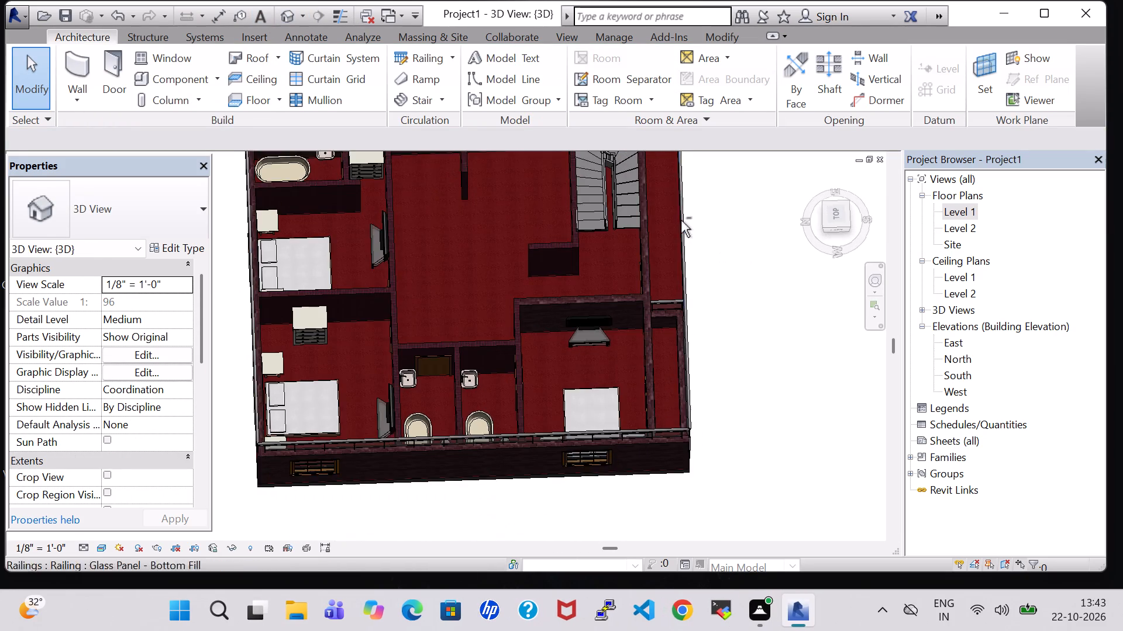
pyautogui.moveTo(430, 294); pyautogui.dragTo(431, 315, button='middle')
pyautogui.scroll(4, 436, 248)
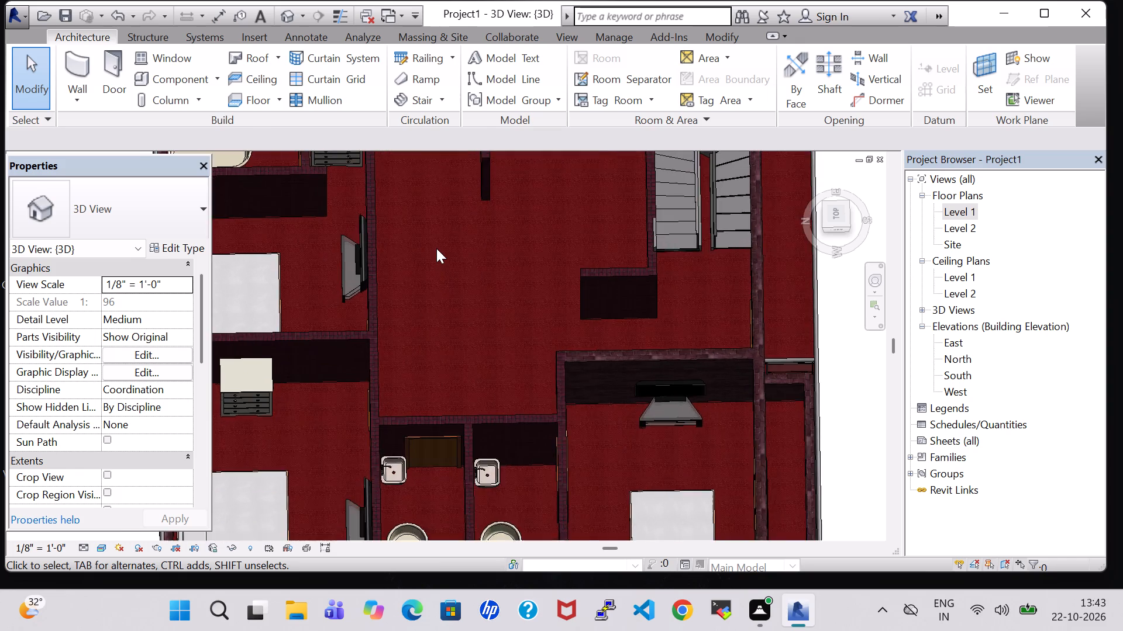
pyautogui.moveTo(435, 248); pyautogui.dragTo(439, 413, button='middle')
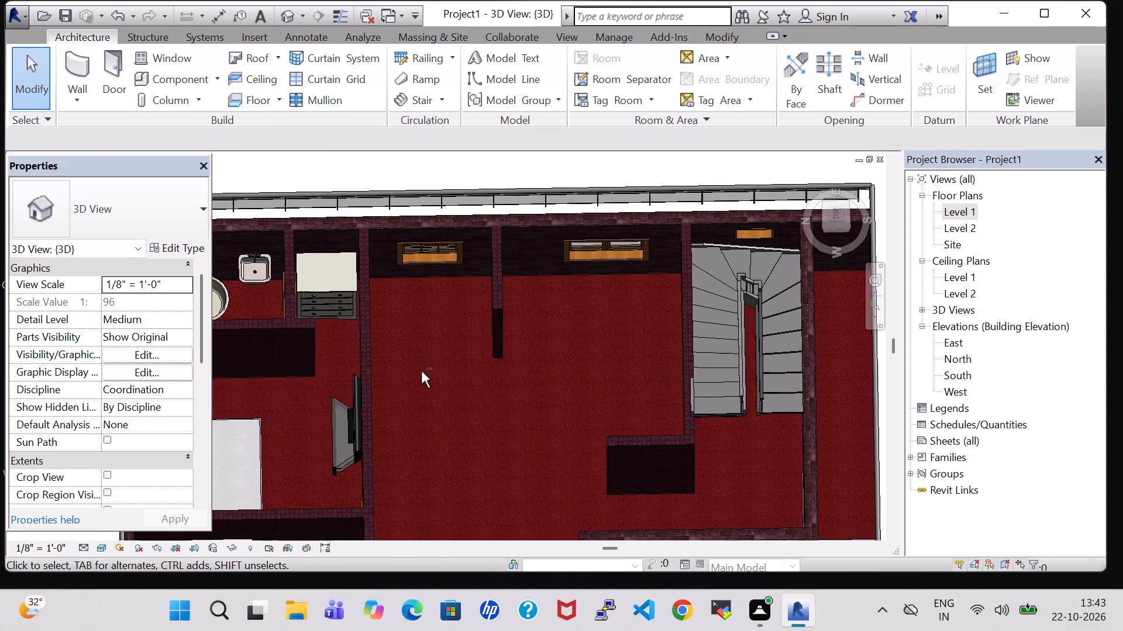
pyautogui.scroll(-5, 585, 323)
pyautogui.scroll(-1, 483, 369)
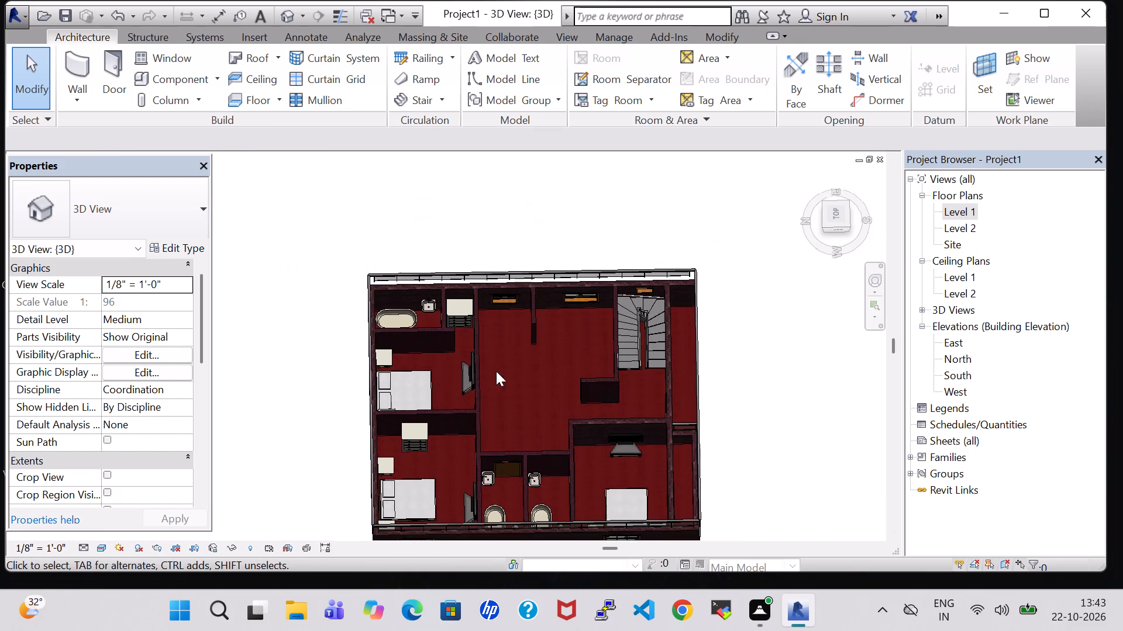
pyautogui.middleClick(511, 379)
pyautogui.moveTo(511, 379); pyautogui.dragTo(511, 368, button='middle')
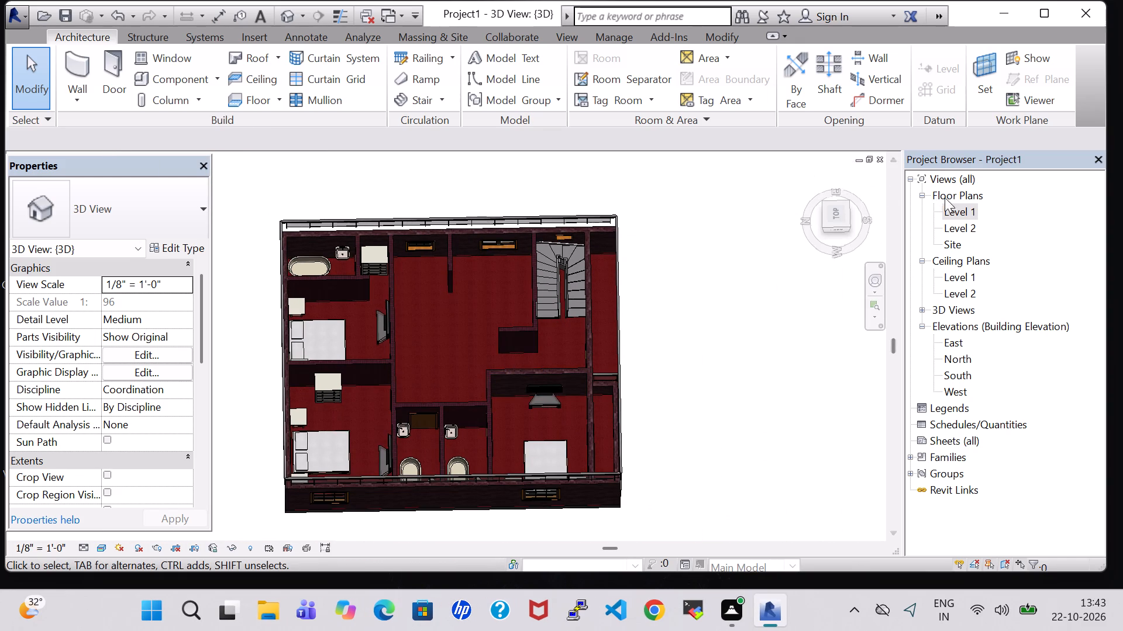
# Return to the Level 1 floor plan and review the furniture layout of all rooms.
pyautogui.doubleClick(976, 210)
pyautogui.scroll(-1, 796, 169)
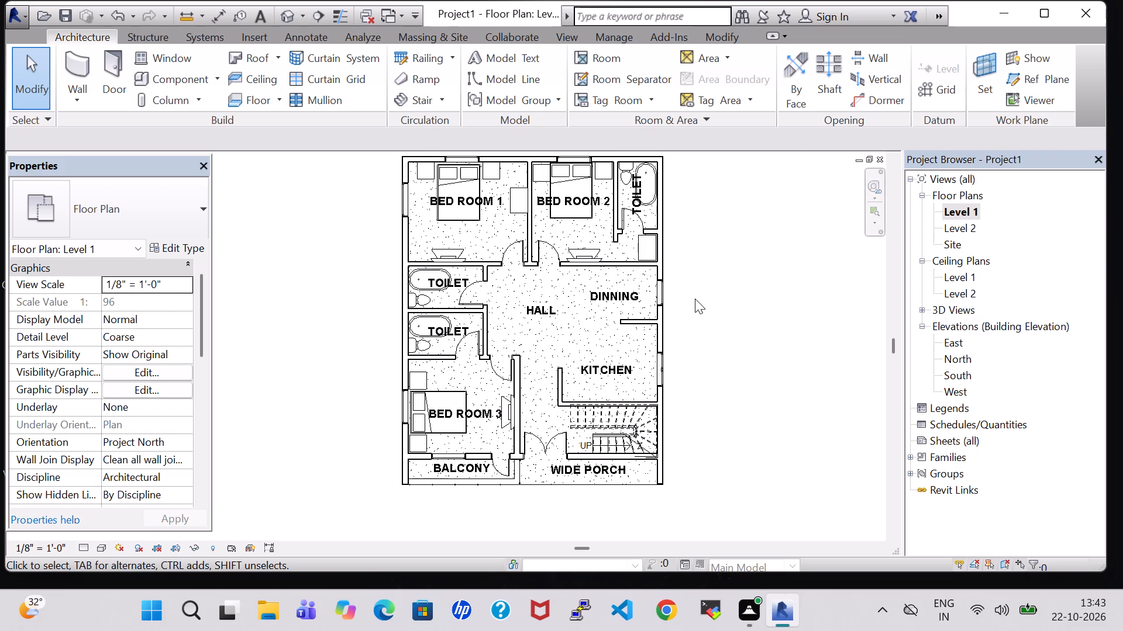
pyautogui.moveTo(732, 290); pyautogui.dragTo(735, 318, button='middle')
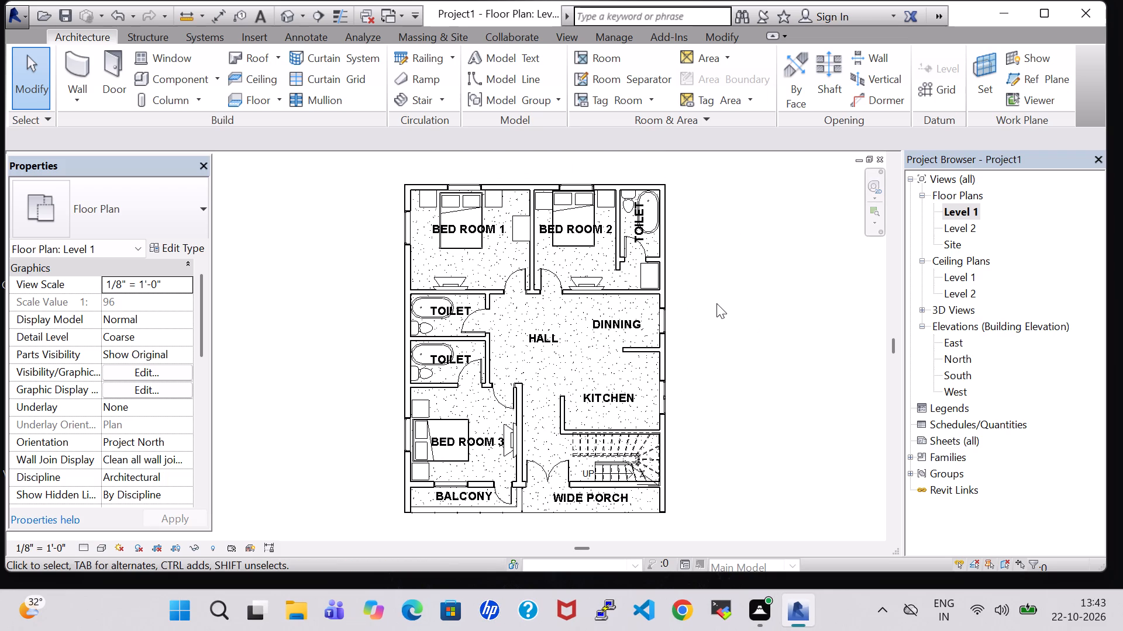
pyautogui.scroll(1, 716, 303)
pyautogui.moveTo(716, 303); pyautogui.dragTo(740, 300, button='middle')
pyautogui.middleClick(750, 297)
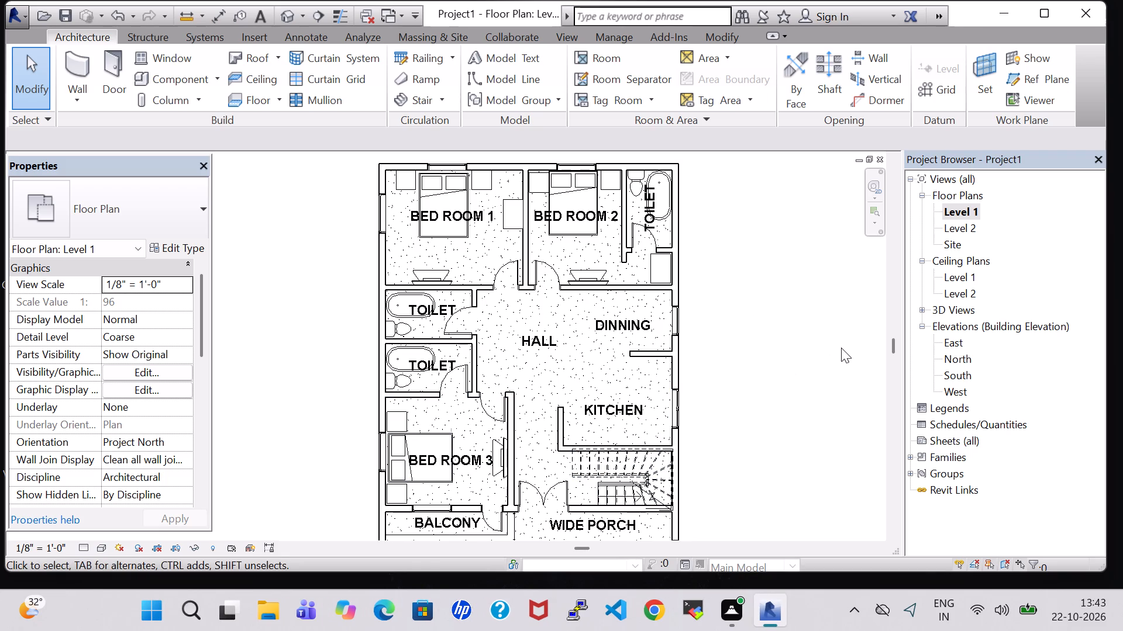
pyautogui.moveTo(796, 355); pyautogui.dragTo(812, 354, button='middle')
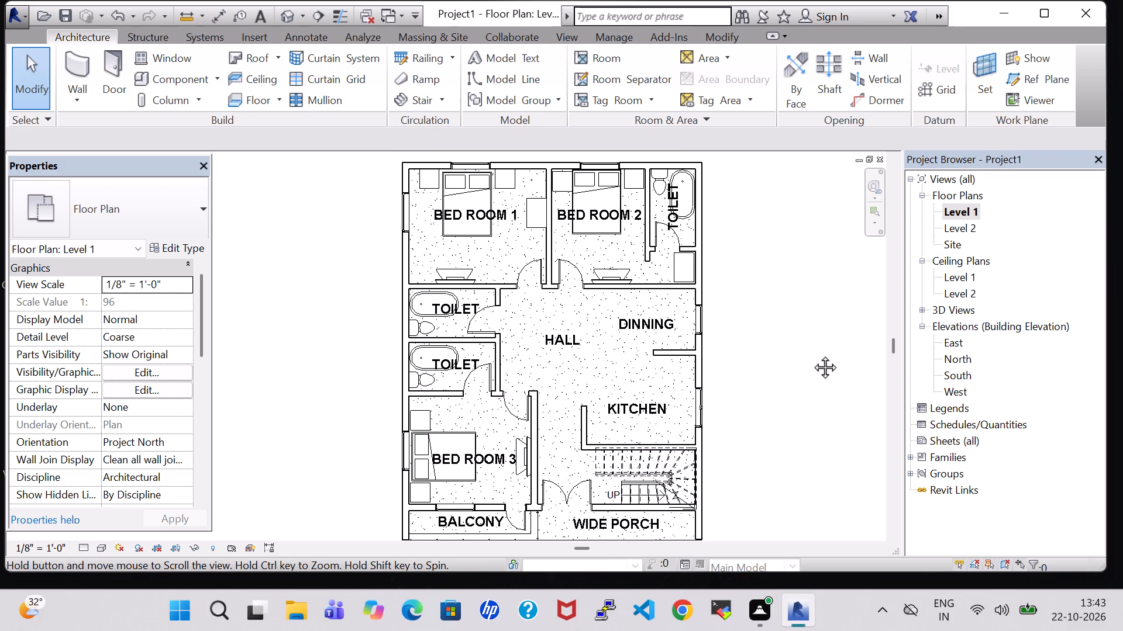
pyautogui.moveTo(812, 354); pyautogui.dragTo(804, 354, button='middle')
pyautogui.scroll(-1, 804, 354)
pyautogui.moveTo(804, 354); pyautogui.dragTo(777, 346, button='middle')
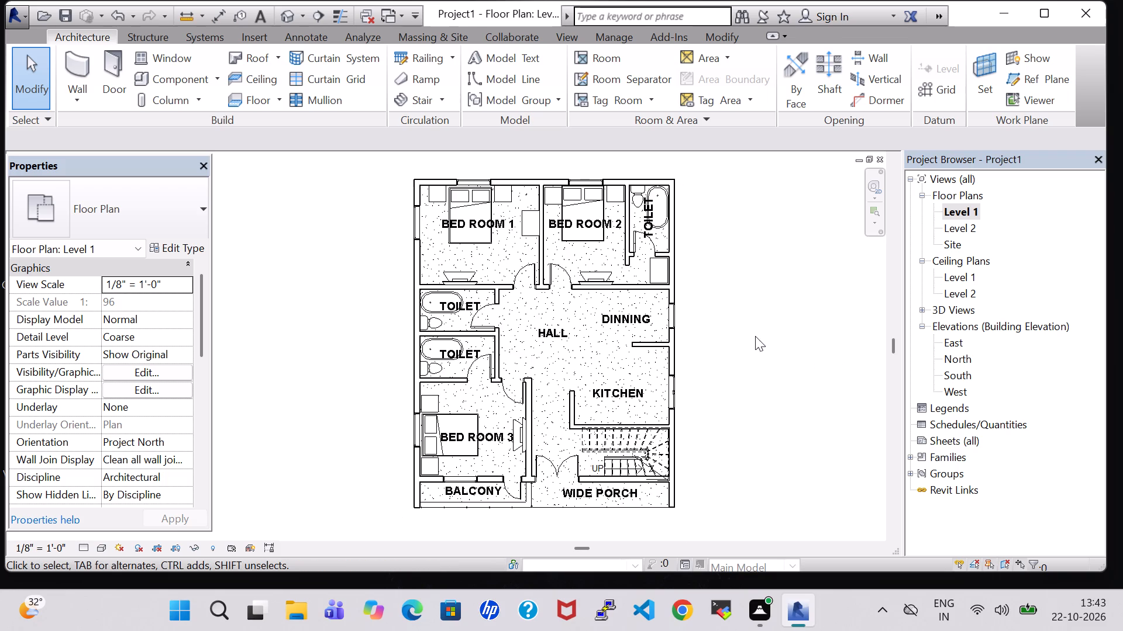
pyautogui.middleClick(724, 330)
pyautogui.moveTo(734, 325); pyautogui.dragTo(725, 310, button='middle')
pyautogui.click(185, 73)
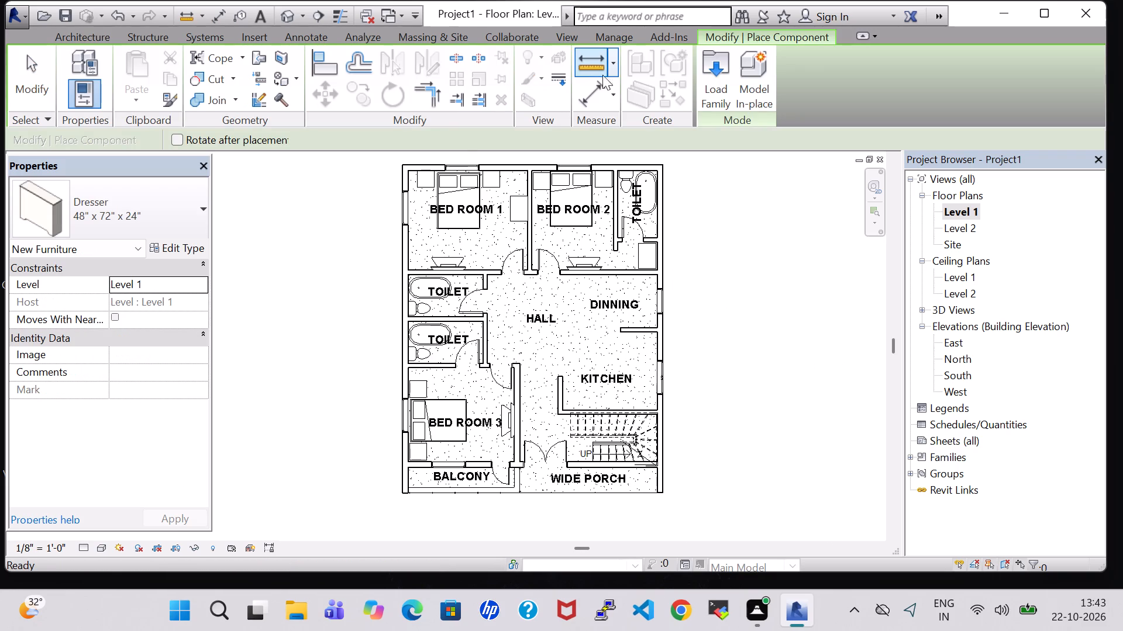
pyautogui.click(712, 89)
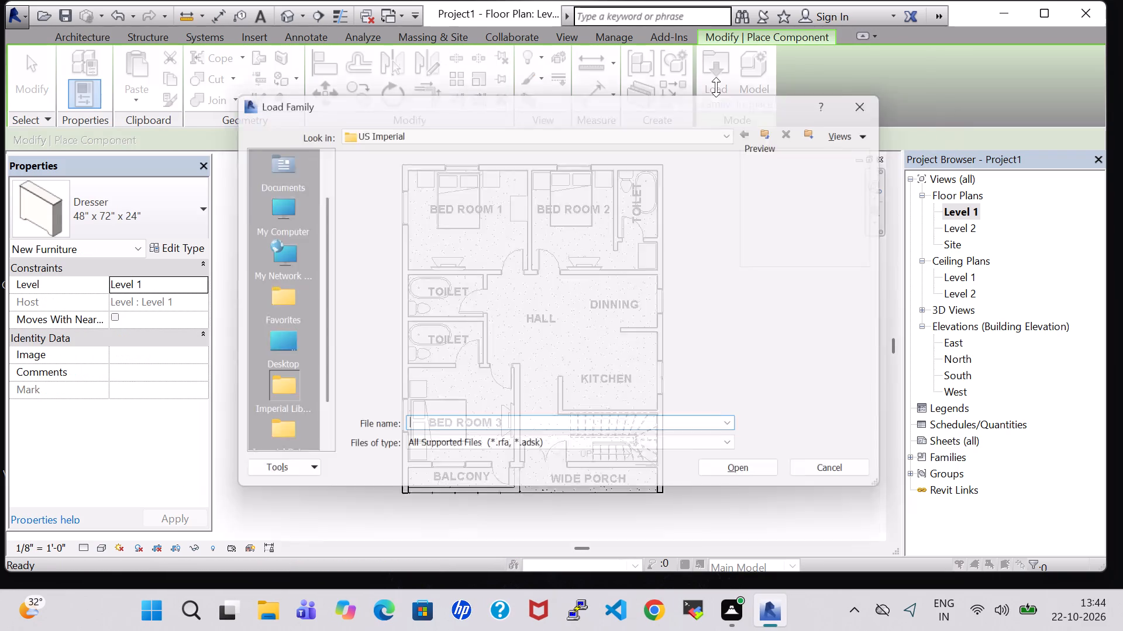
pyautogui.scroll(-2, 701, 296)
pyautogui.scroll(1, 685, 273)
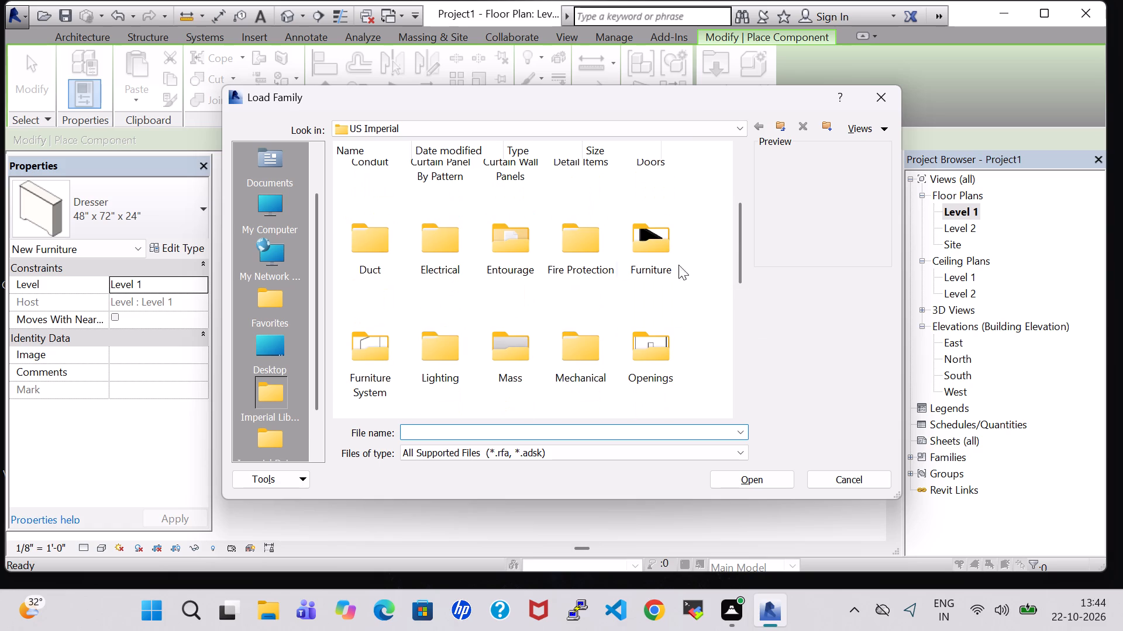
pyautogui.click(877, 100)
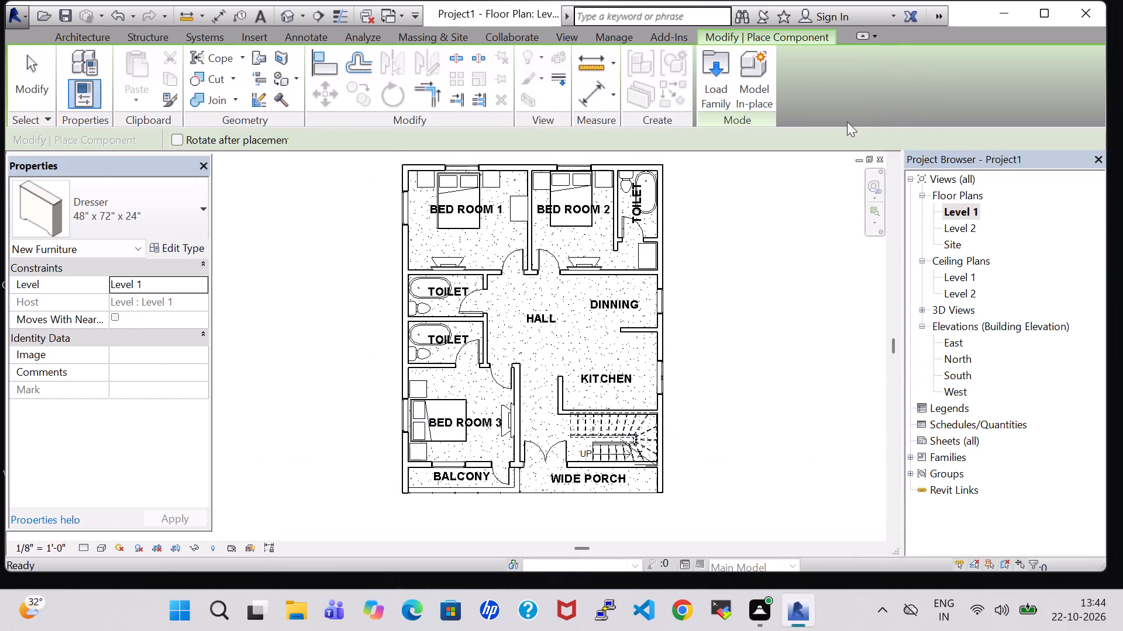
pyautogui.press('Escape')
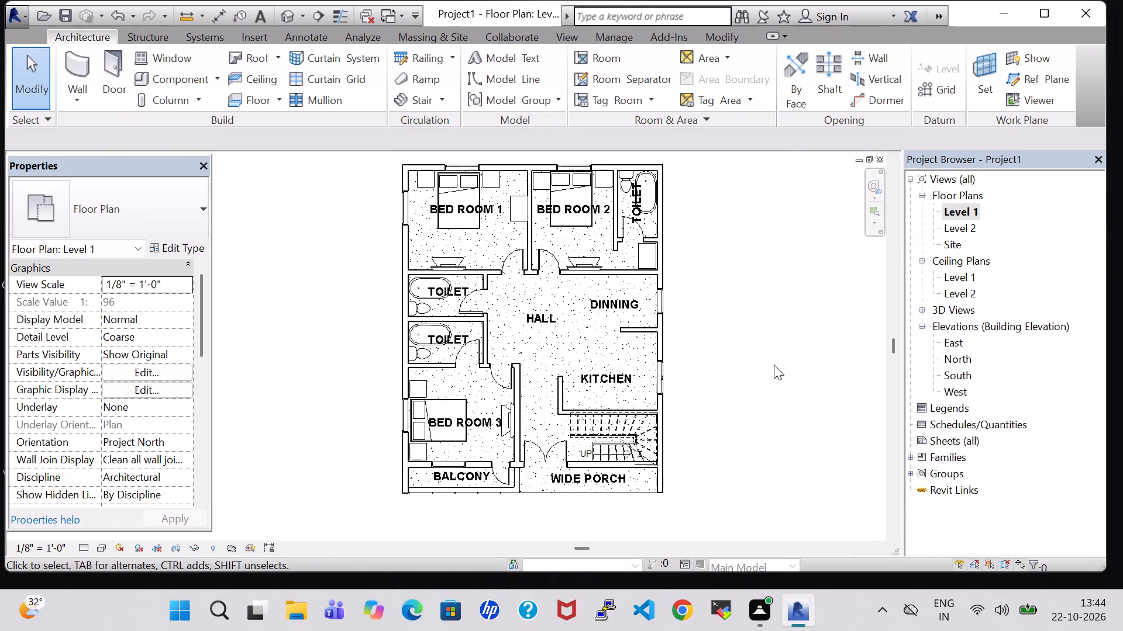
# Load the Kitchenette - Medium family from the Domestic folder of Specialty Equipment as a new component.
pyautogui.press('Escape')
pyautogui.press('Escape')
pyautogui.press('Escape')
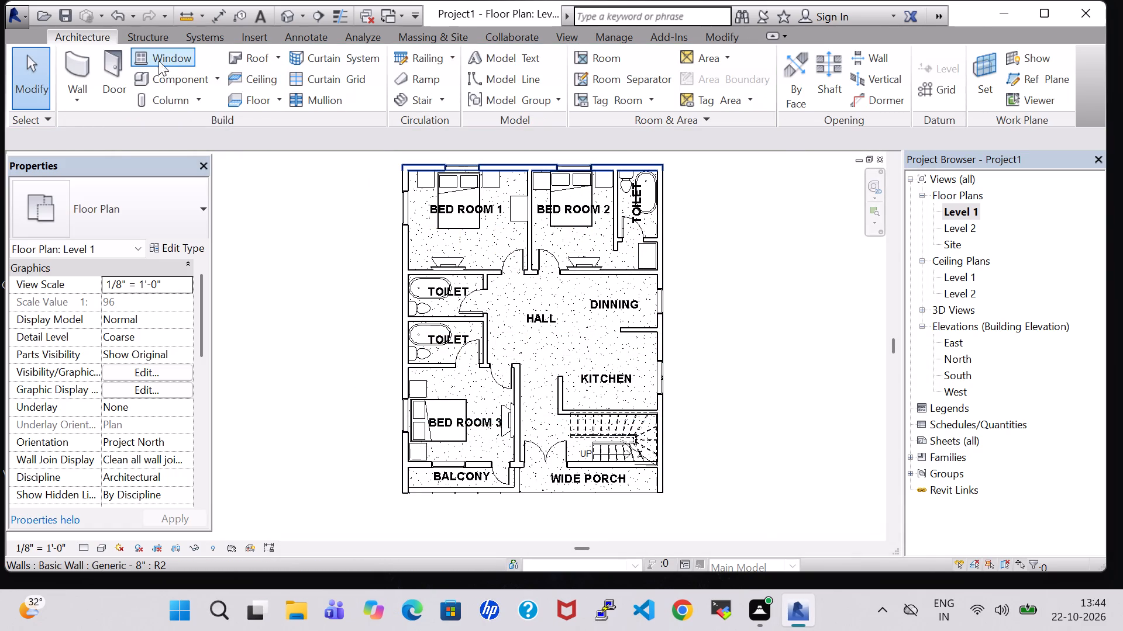
pyautogui.click(160, 83)
pyautogui.click(701, 96)
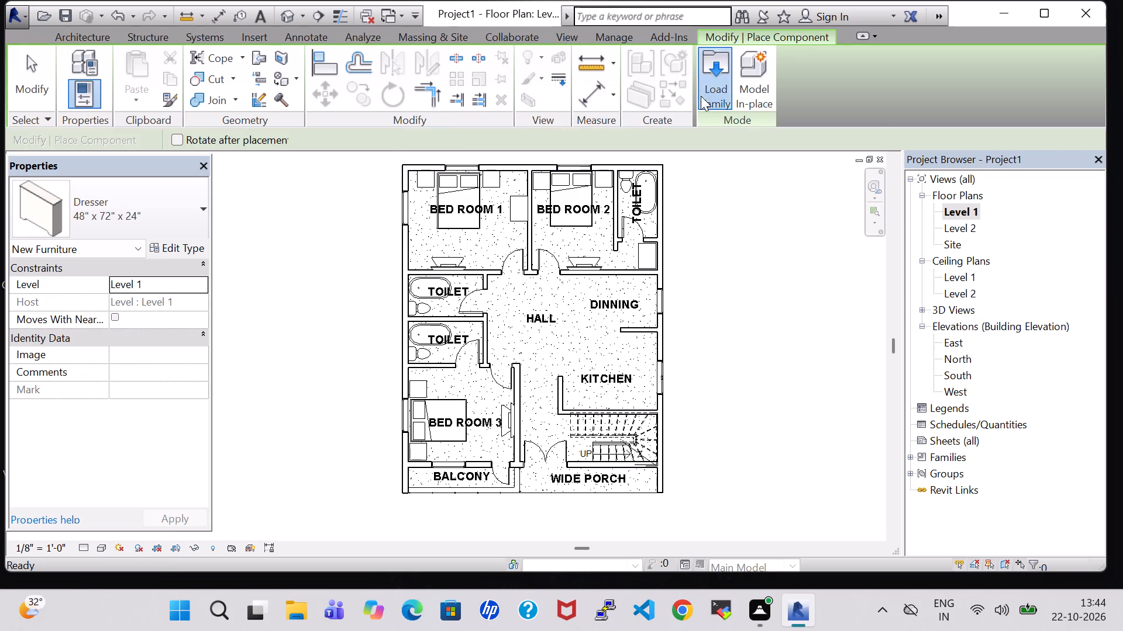
pyautogui.scroll(-3, 449, 159)
pyautogui.doubleClick(458, 249)
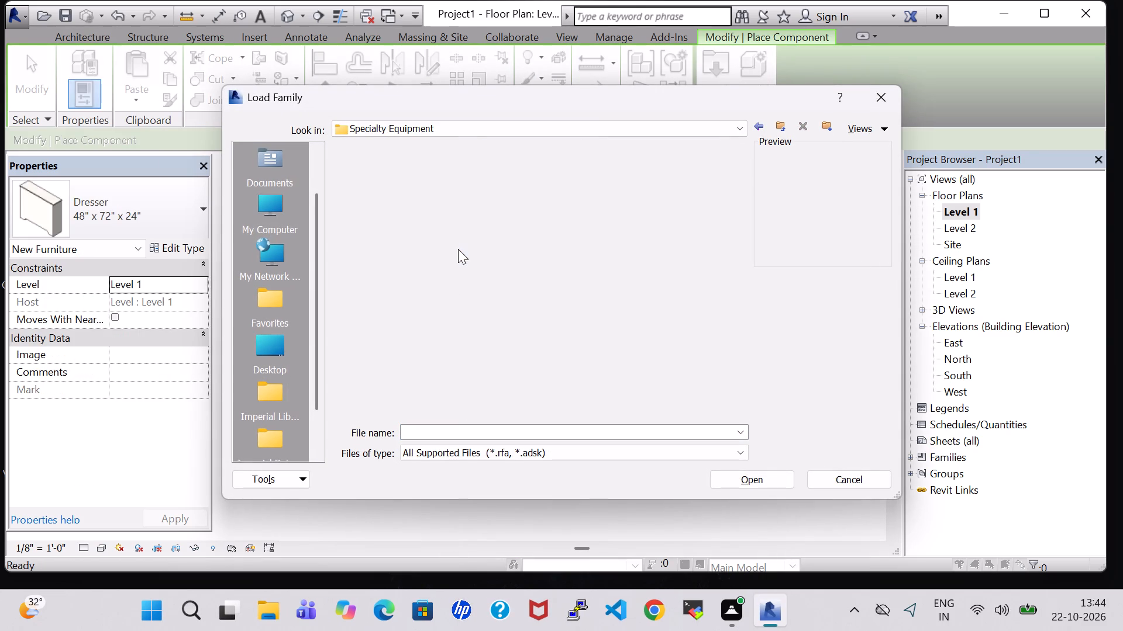
pyautogui.doubleClick(446, 213)
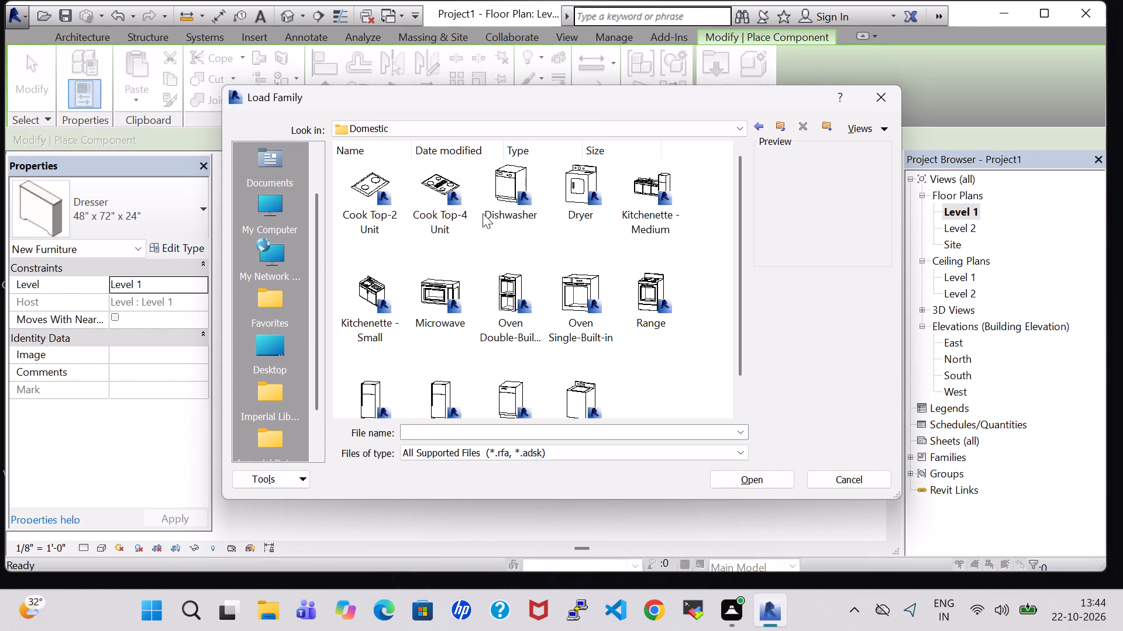
pyautogui.scroll(-1, 483, 213)
pyautogui.scroll(1, 646, 305)
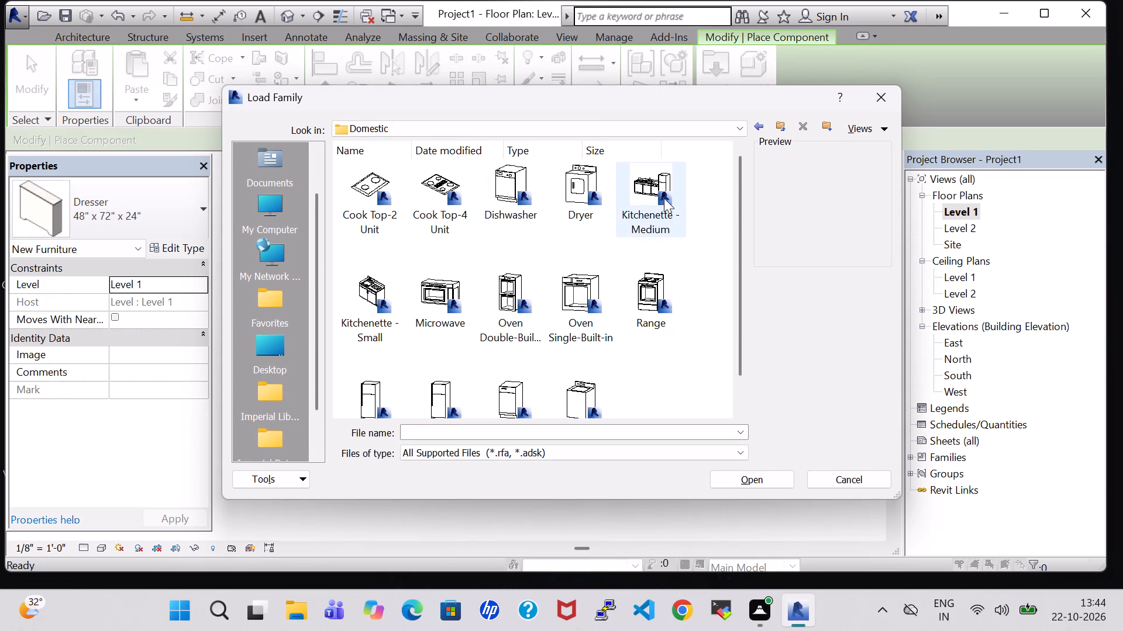
pyautogui.click(642, 212)
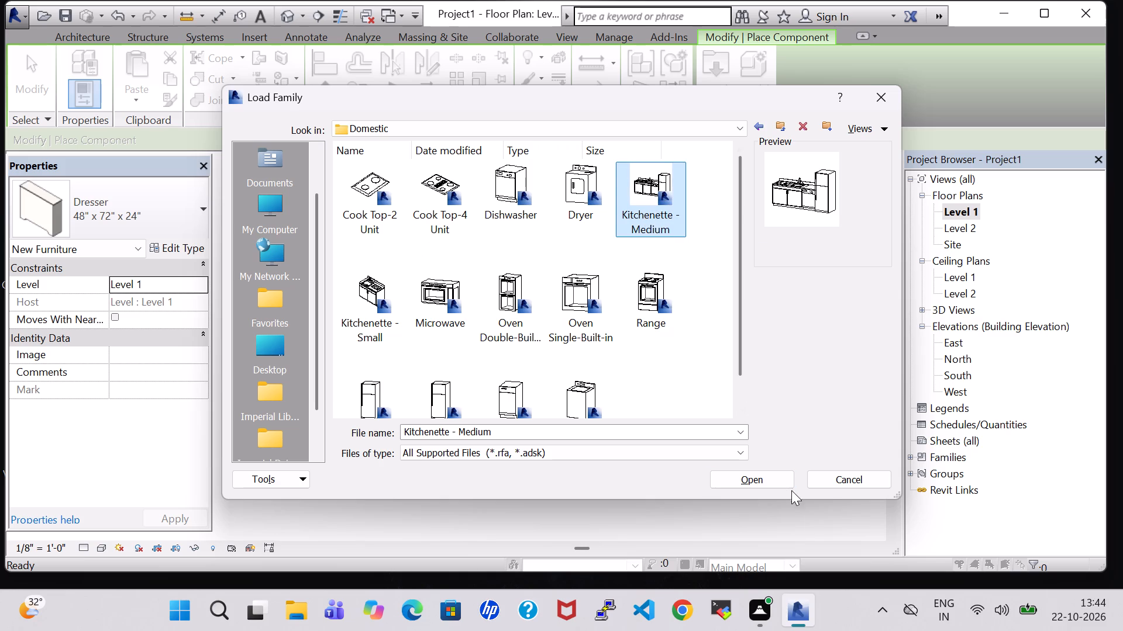
pyautogui.click(773, 476)
# Place the Kitchenette - Medium against the kitchen's exterior wall, rotated to face the room with the cooktop beside the dining partition.
pyautogui.scroll(5, 600, 386)
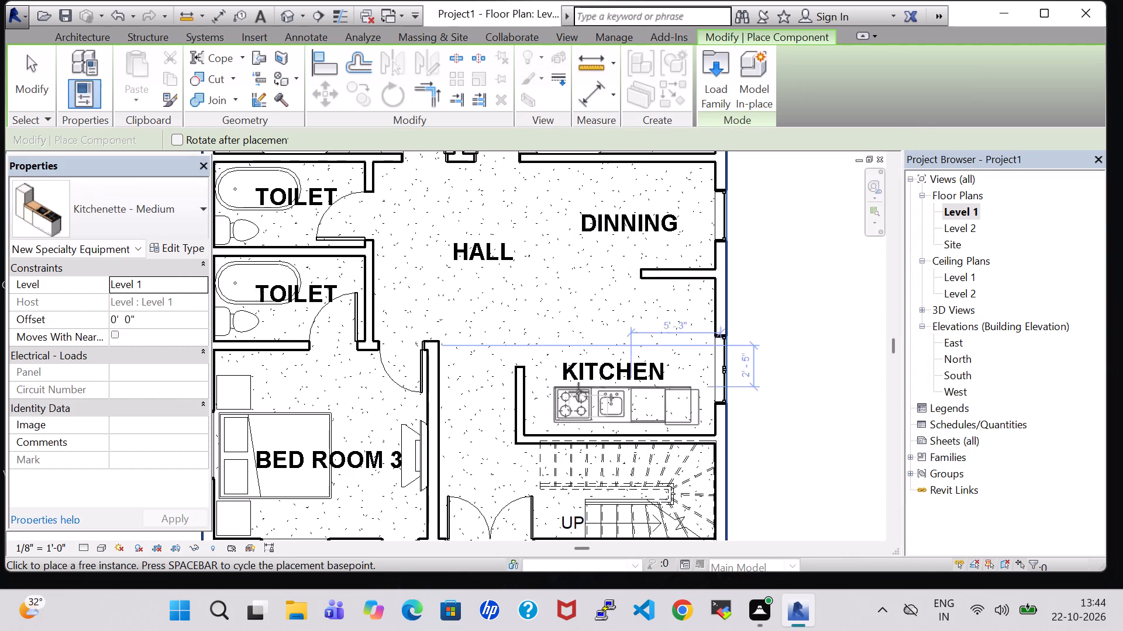
pyautogui.press('space')
pyautogui.press('space')
pyautogui.press('space')
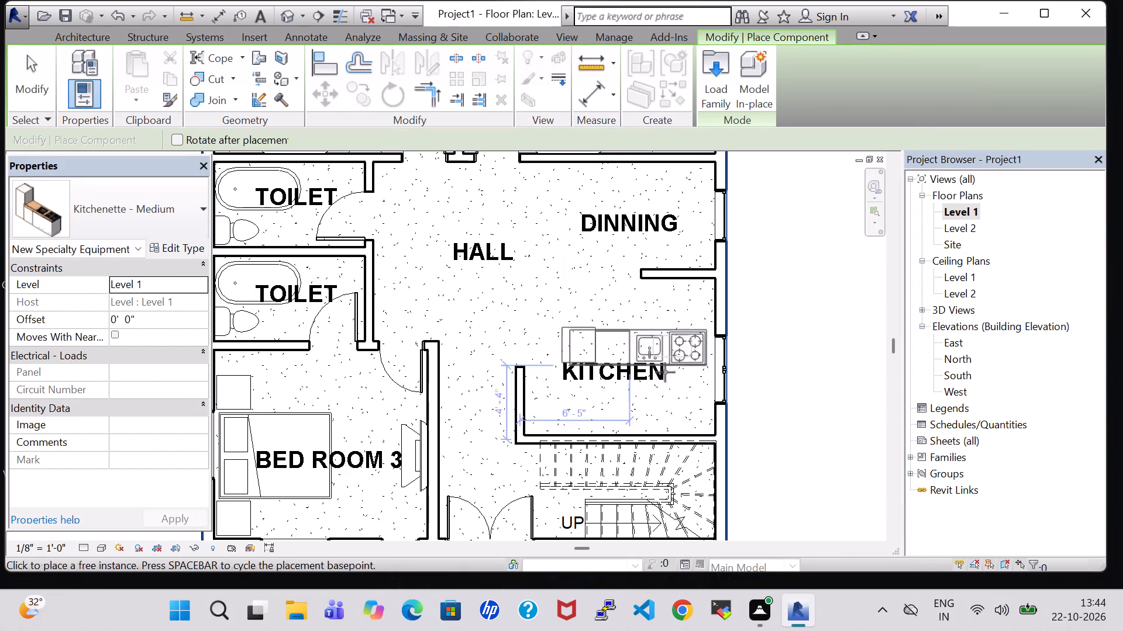
pyautogui.press('space')
pyautogui.scroll(2, 705, 330)
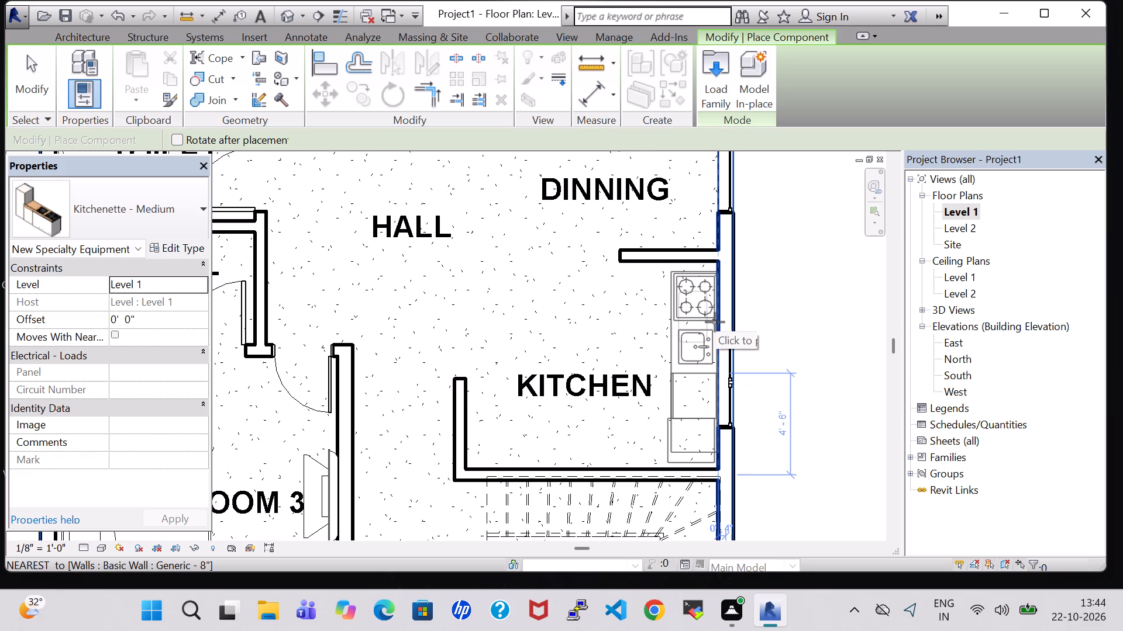
pyautogui.click(713, 322)
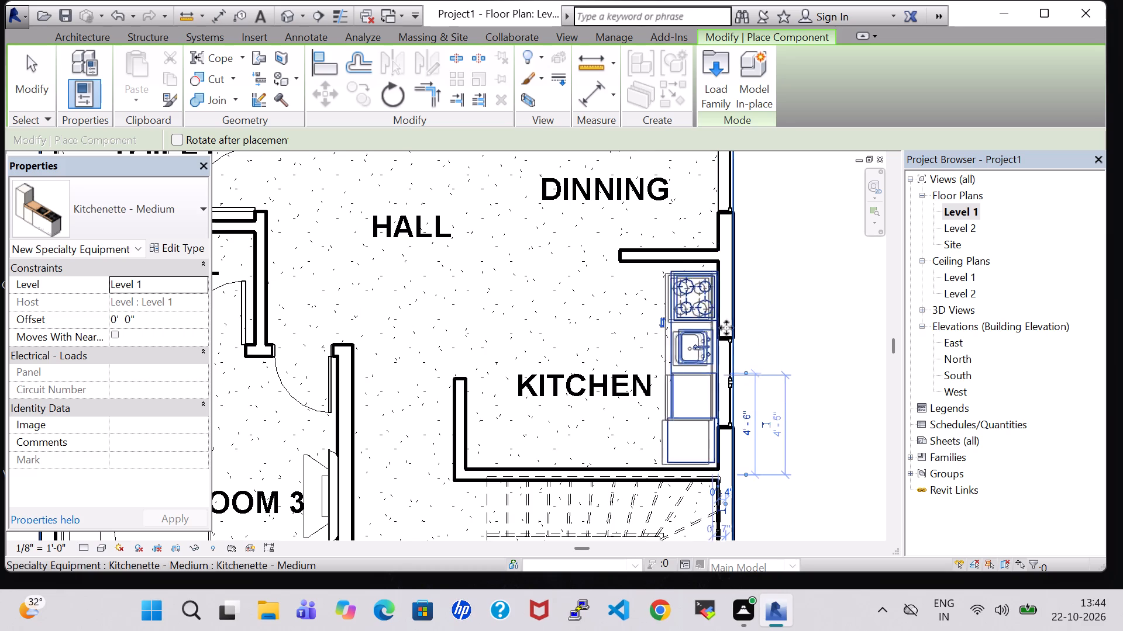
pyautogui.press('Escape')
pyautogui.press('Escape')
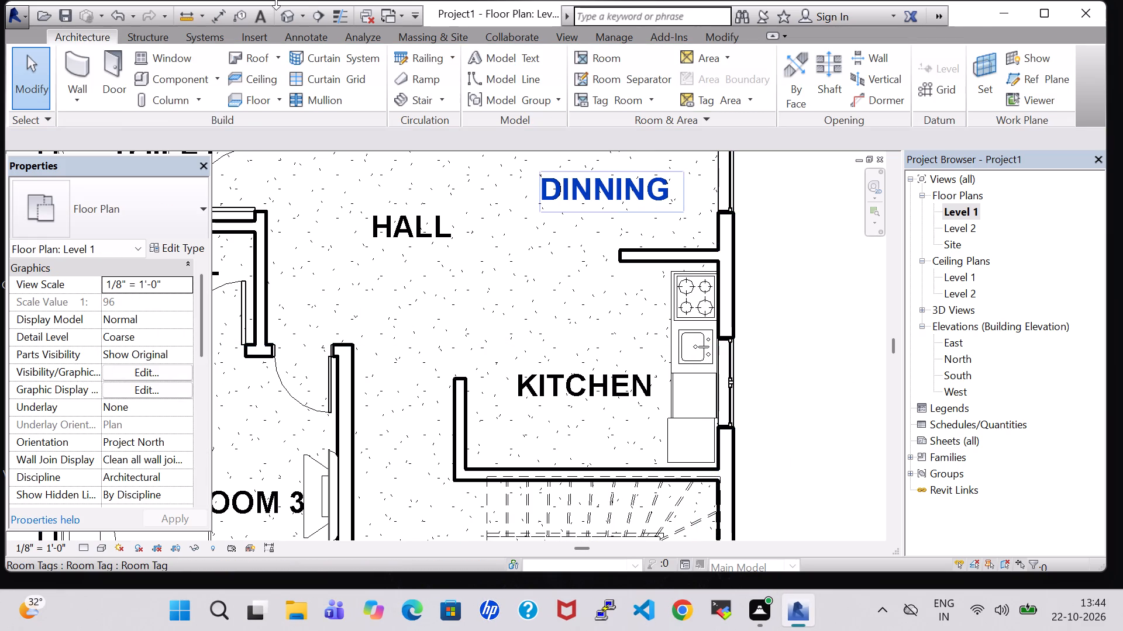
# Examine the placed kitchenette in the 3D view in relation to the kitchen window.
pyautogui.click(286, 18)
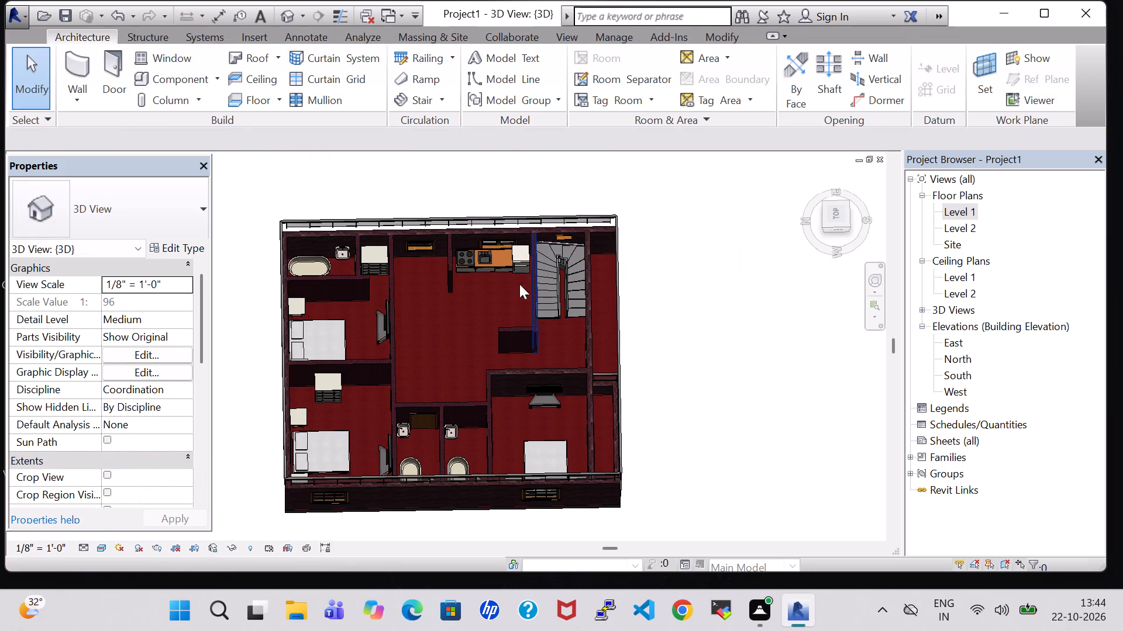
pyautogui.click(500, 268)
pyautogui.scroll(8, 500, 268)
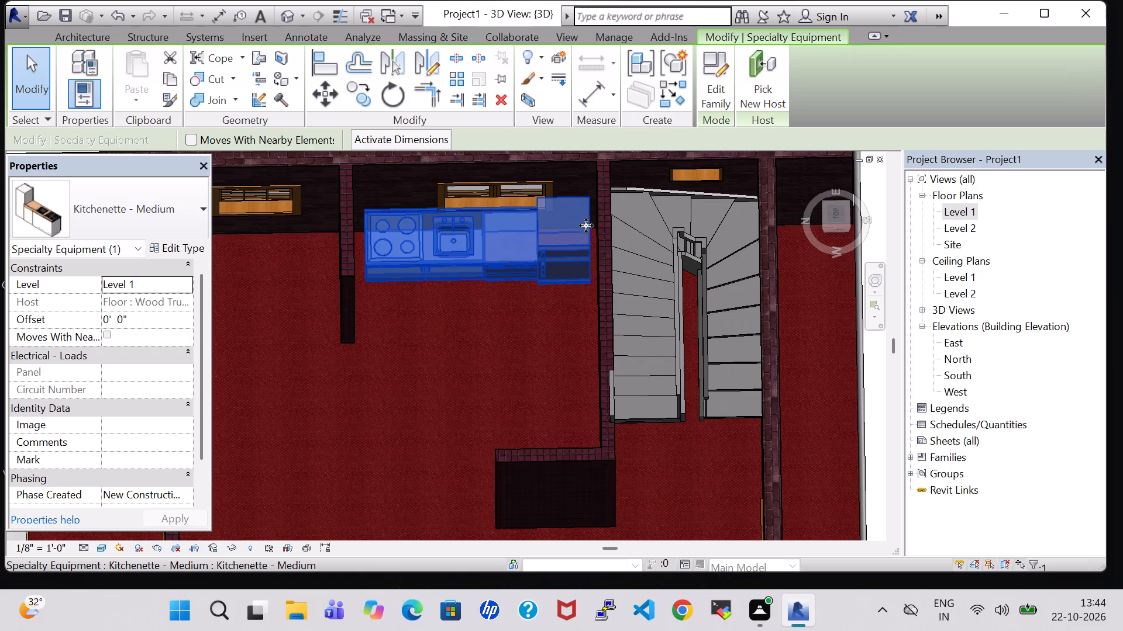
# Select the casement window behind the kitchenette and nudge it up to a sill height of 3' 10".
pyautogui.doubleClick(960, 210)
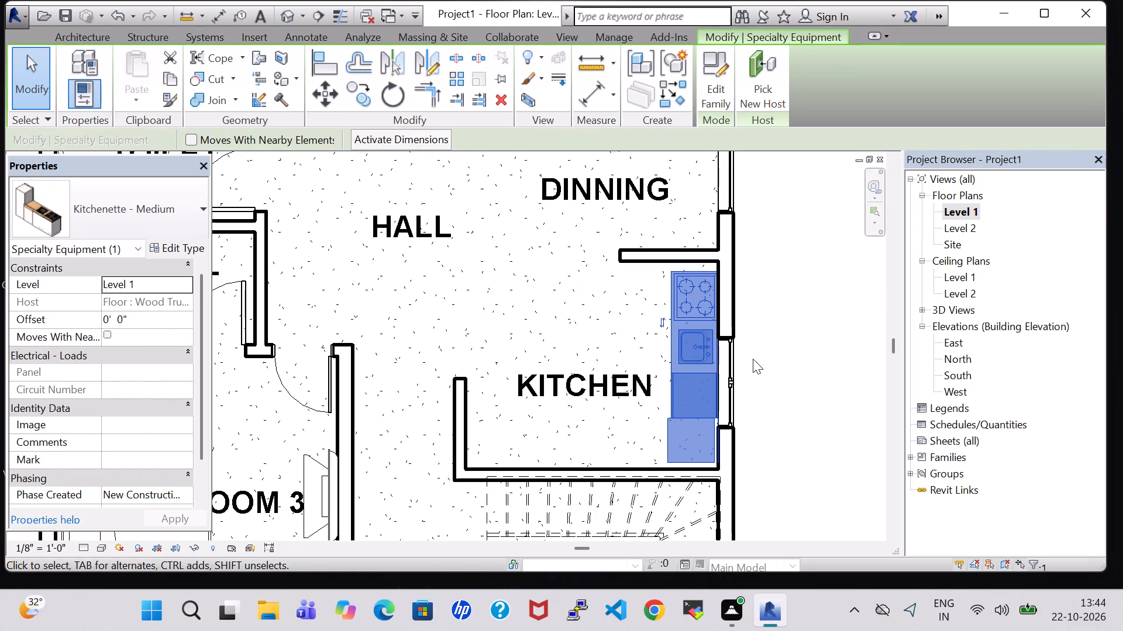
pyautogui.click(728, 375)
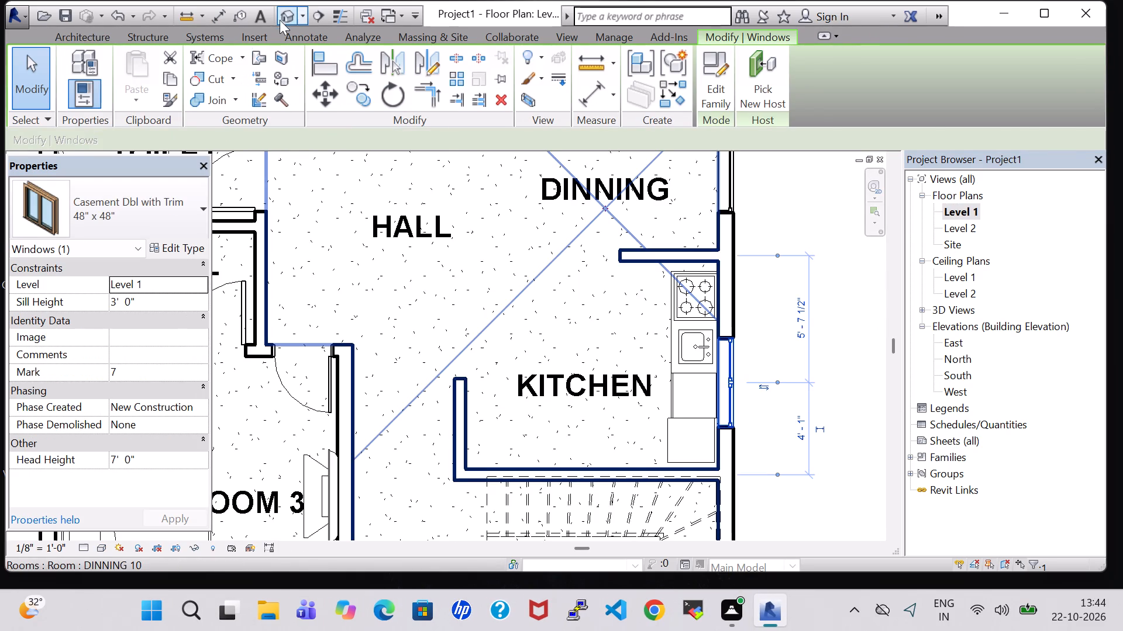
pyautogui.doubleClick(281, 16)
pyautogui.click(494, 186)
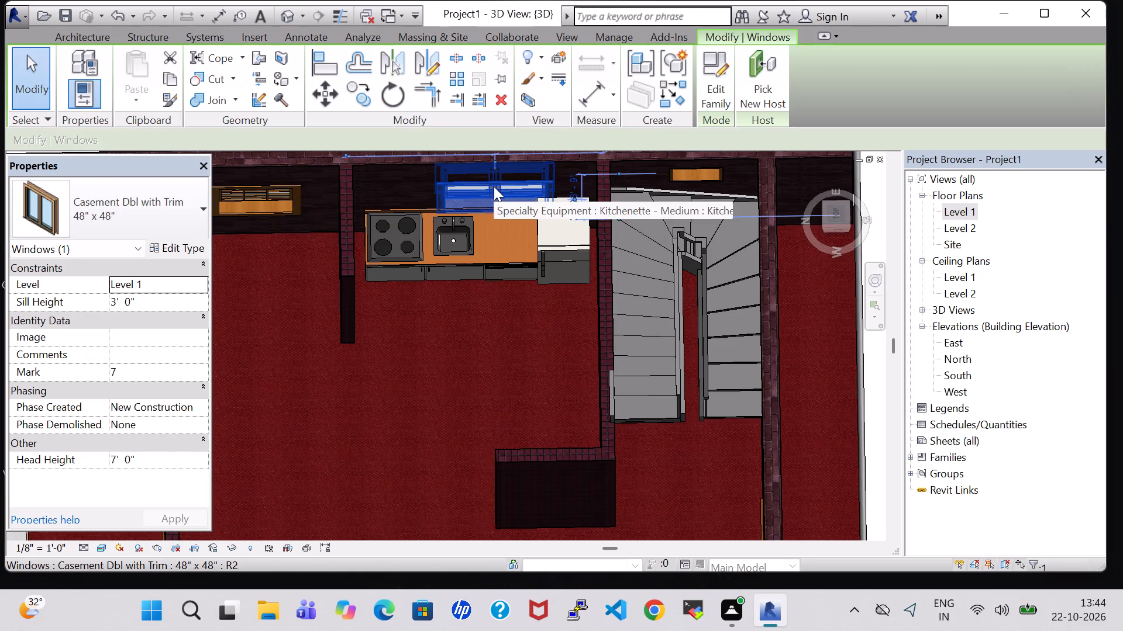
pyautogui.press('Up')
pyautogui.press('Up')
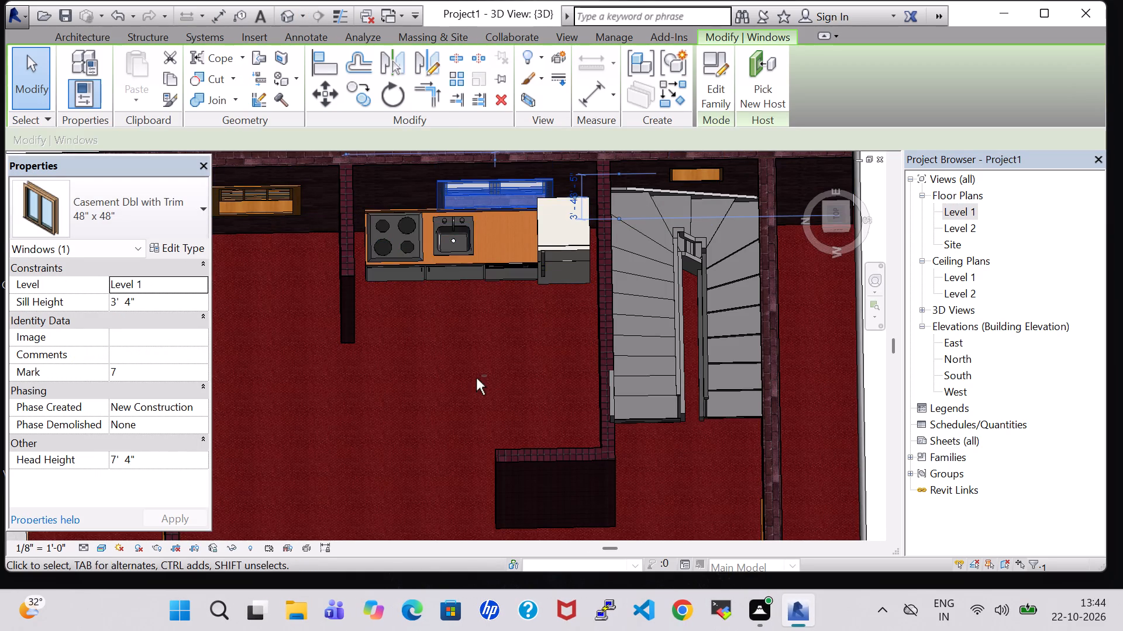
pyautogui.keyDown('shift'); pyautogui.moveTo(476, 378); pyautogui.dragTo(469, 318, button='middle'); pyautogui.keyUp('shift')
pyautogui.keyDown('shift'); pyautogui.middleClick(500, 336); pyautogui.keyUp('shift')
pyautogui.keyDown('shift'); pyautogui.scroll(-1, 500, 336); pyautogui.keyUp('shift')
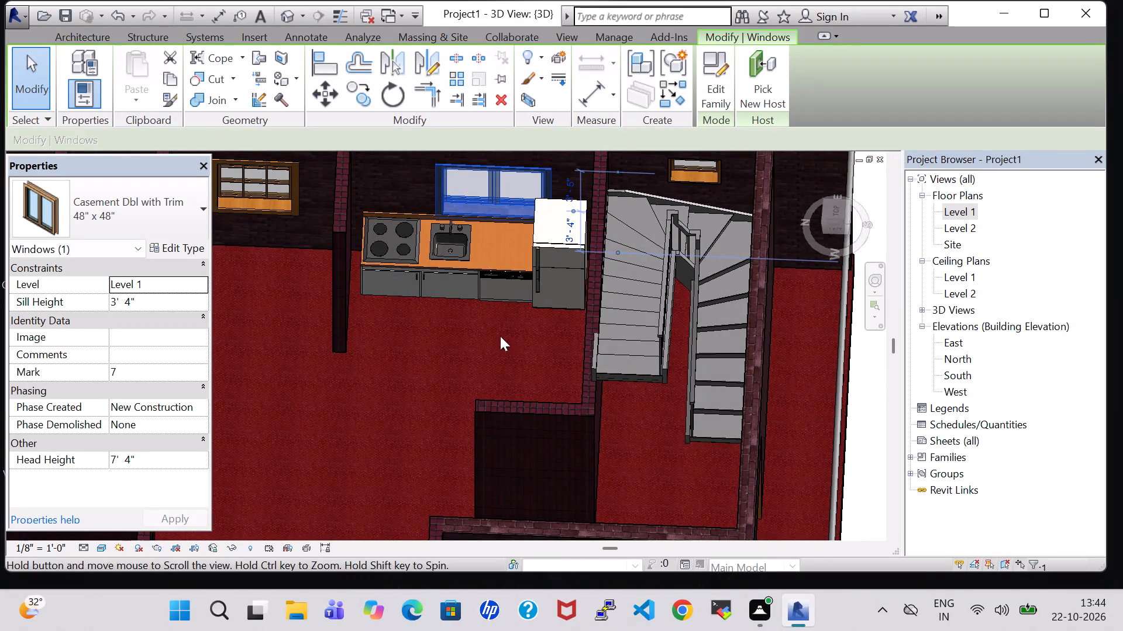
pyautogui.keyDown('shift'); pyautogui.moveTo(477, 355); pyautogui.dragTo(500, 237, button='middle'); pyautogui.keyUp('shift')
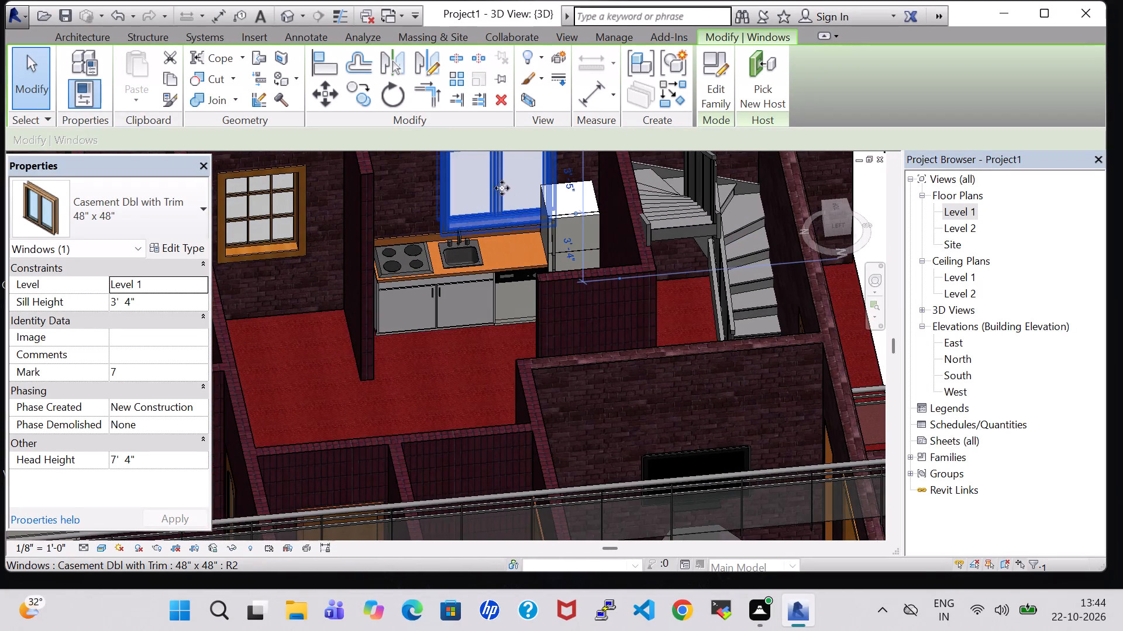
pyautogui.press('Up')
pyautogui.press('Up')
pyautogui.press('Up')
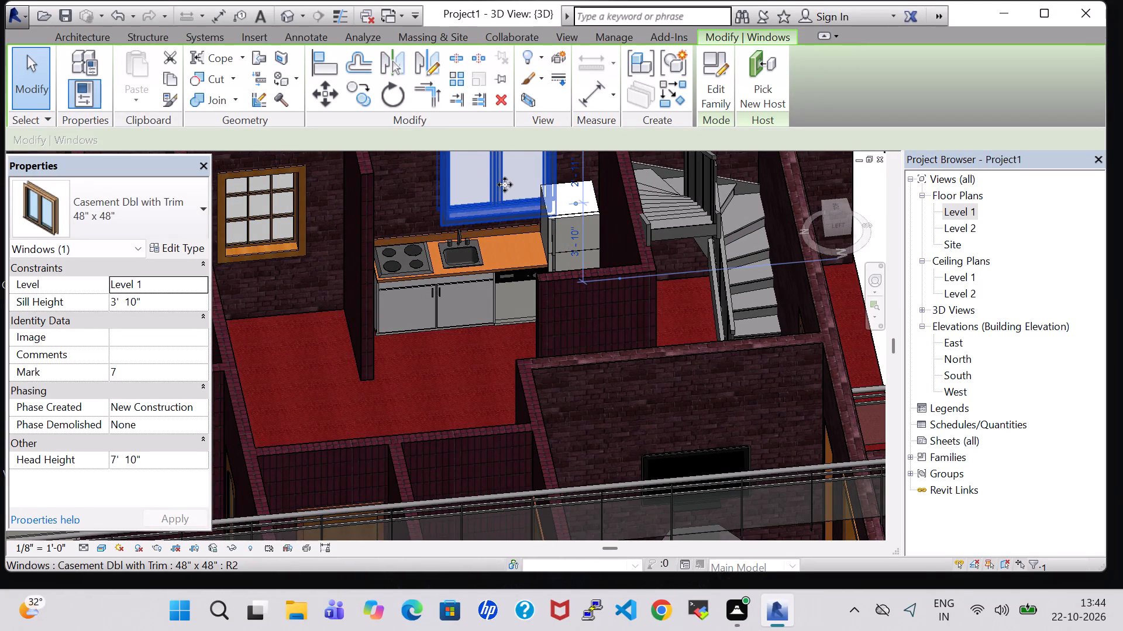
# Shift the kitchen window along the wall away from the refrigerator and raise its sill height to 4' 0".
pyautogui.press('Left')
pyautogui.press('Left')
pyautogui.press('Left')
pyautogui.press('Left')
pyautogui.press('Left')
pyautogui.press('Left')
pyautogui.press('Left')
pyautogui.press('Left')
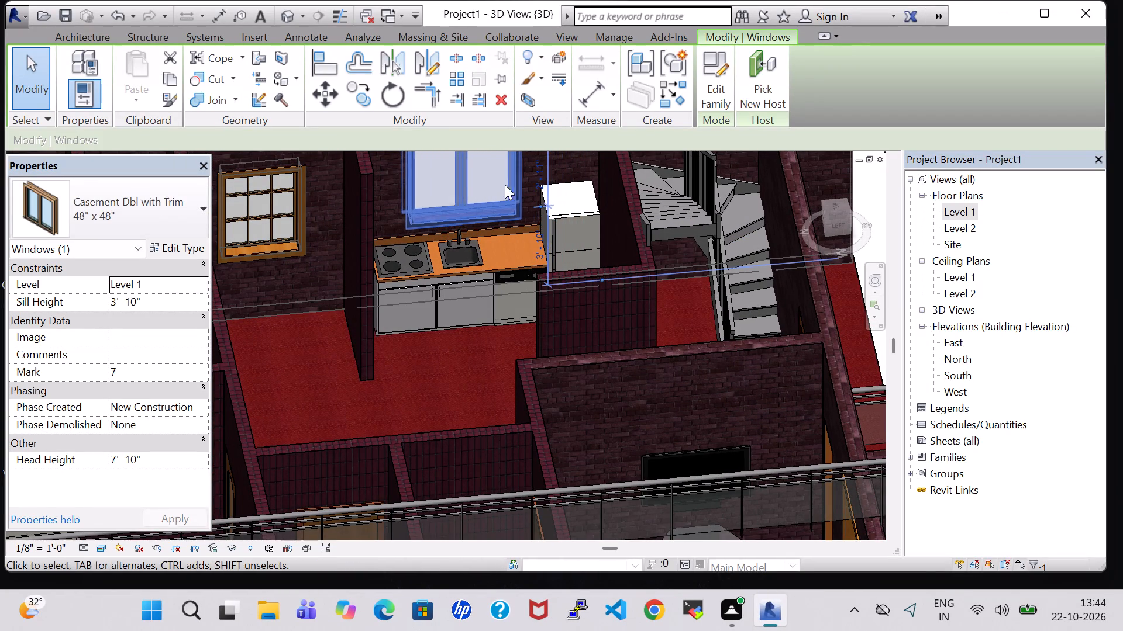
pyautogui.press('Up')
pyautogui.press('Left')
pyautogui.press('Left')
pyautogui.press('Left')
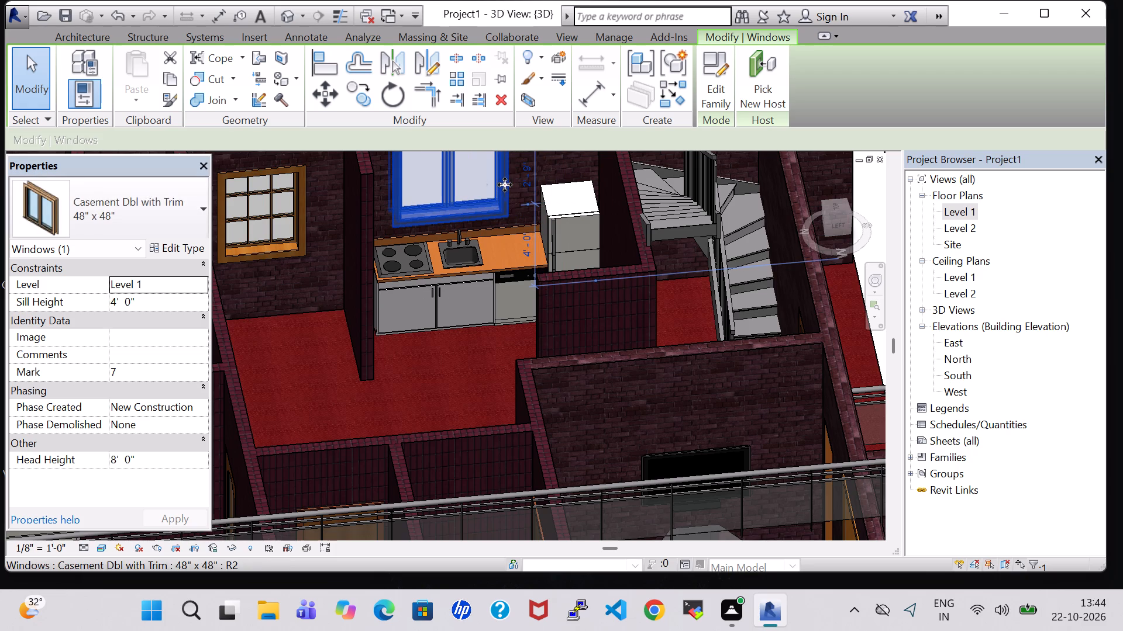
# Raise the kitchen window above the sink to a sill height of 4' 4", checking its clearance in 3D.
pyautogui.keyDown('shift'); pyautogui.moveTo(484, 365); pyautogui.dragTo(478, 424, button='middle'); pyautogui.keyUp('shift')
pyautogui.keyDown('shift'); pyautogui.scroll(-1, 478, 366); pyautogui.keyUp('shift')
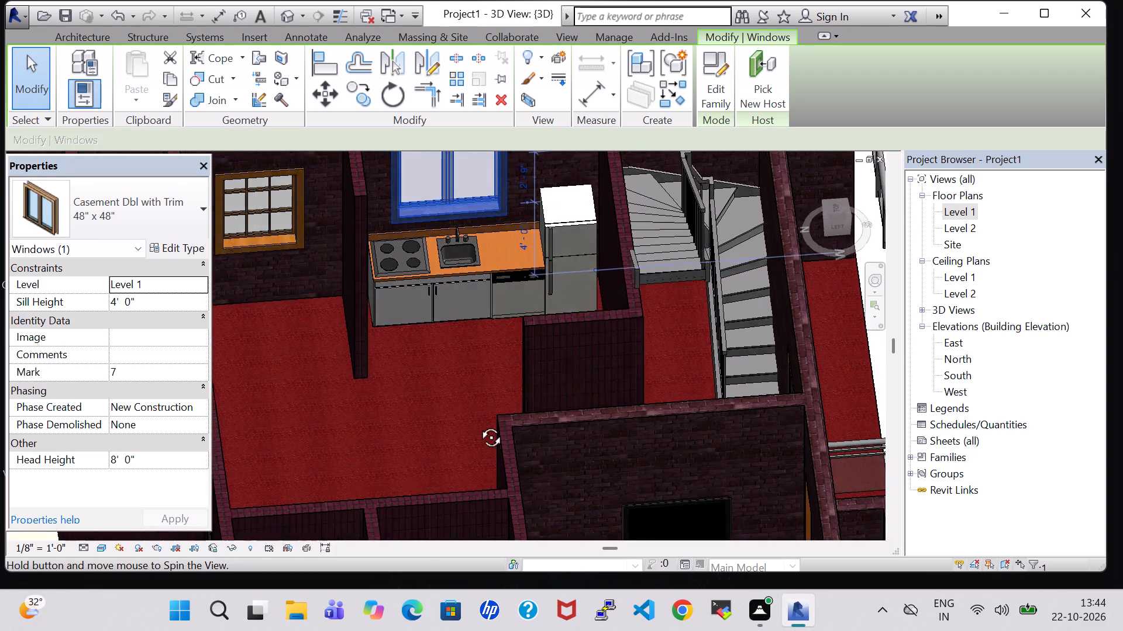
pyautogui.keyDown('shift'); pyautogui.moveTo(478, 424); pyautogui.dragTo(478, 431, button='middle'); pyautogui.keyUp('shift')
pyautogui.keyDown('shift'); pyautogui.scroll(-1, 478, 414); pyautogui.keyUp('shift')
pyautogui.moveTo(463, 345); pyautogui.dragTo(456, 444, button='middle')
pyautogui.keyDown('shift'); pyautogui.middleClick(456, 444); pyautogui.keyUp('shift')
pyautogui.keyDown('shift'); pyautogui.moveTo(464, 407); pyautogui.dragTo(480, 309, button='middle'); pyautogui.keyUp('shift')
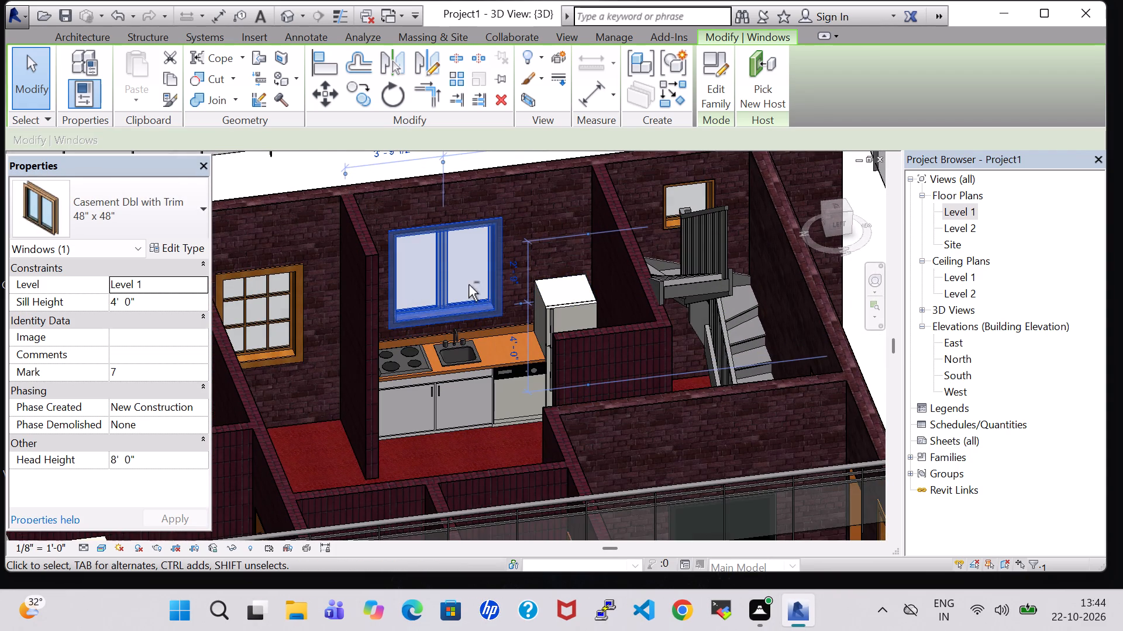
pyautogui.press('Up')
pyautogui.press('Up')
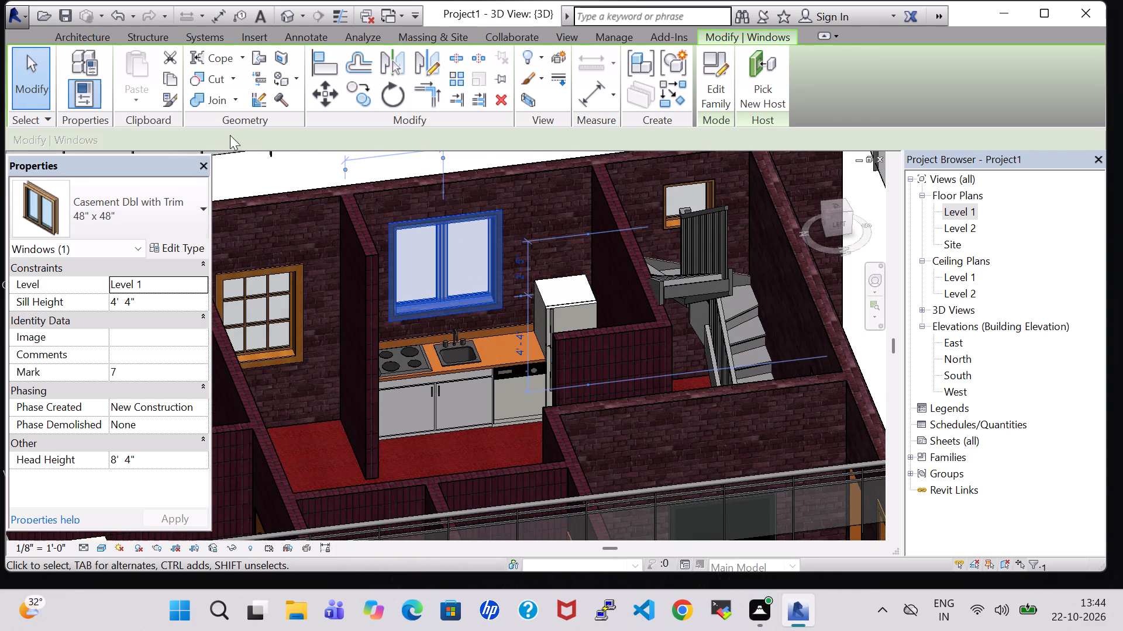
pyautogui.click(278, 164)
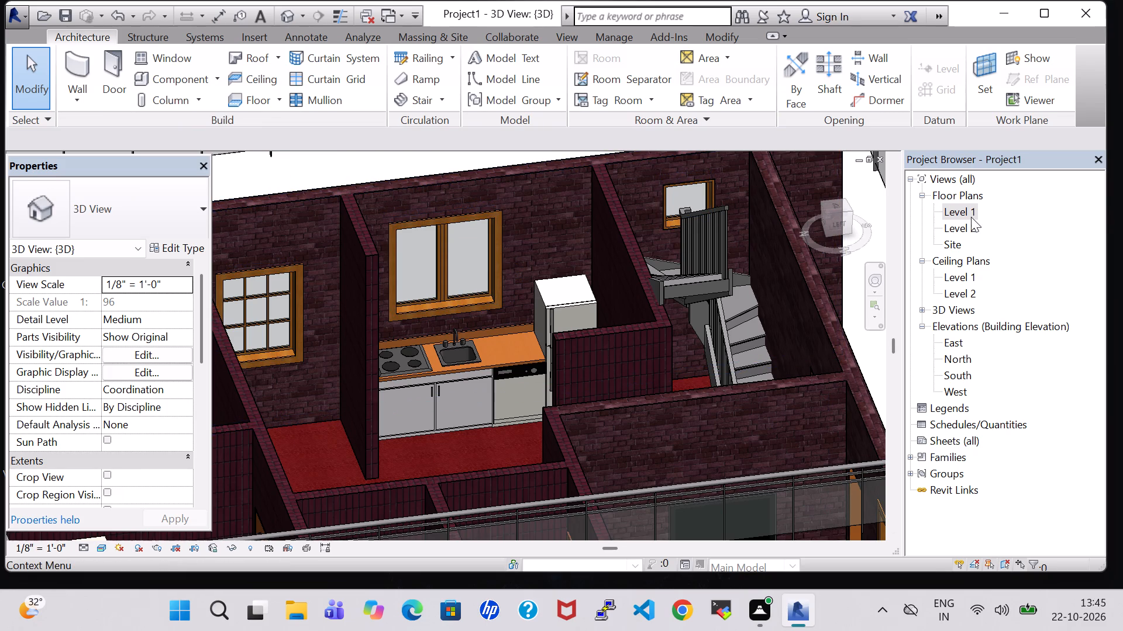
# Open the Level 1 floor plan.
pyautogui.doubleClick(966, 212)
pyautogui.scroll(-3, 467, 338)
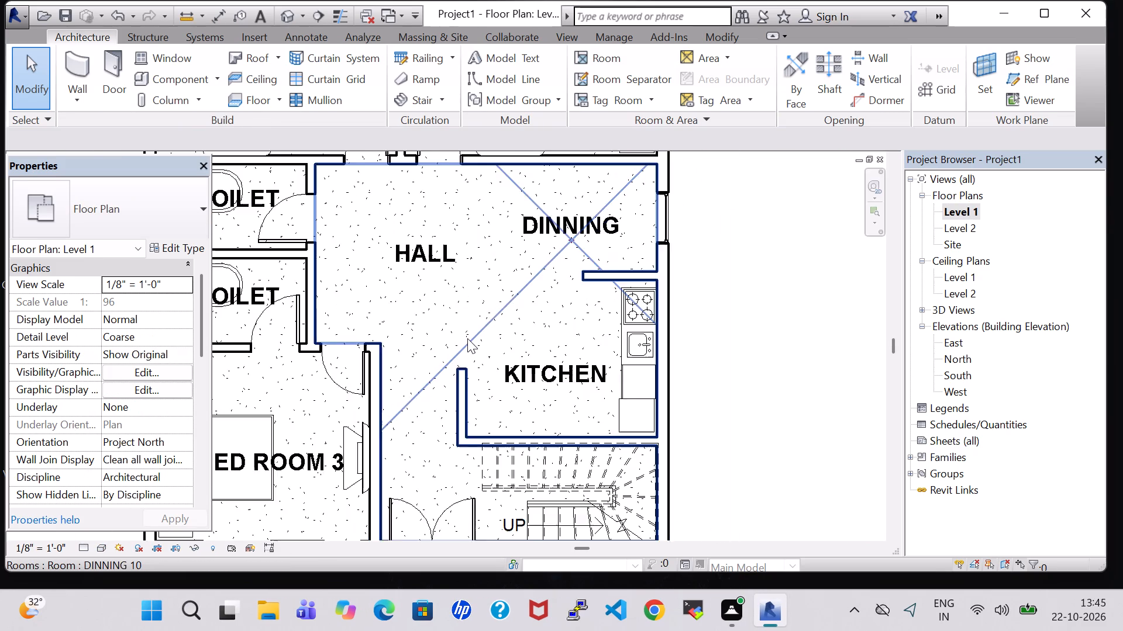
pyautogui.scroll(-3, 467, 338)
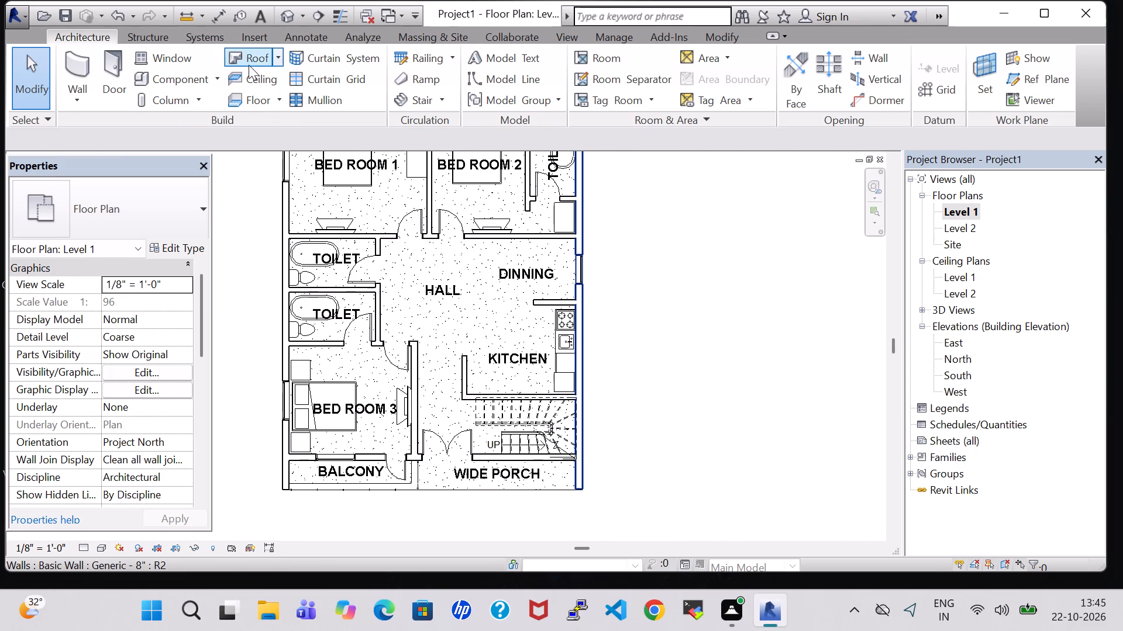
# Load the Refrigerator.0001 family from the Domestic folder of the US Imperial Specialty Equipment library.
pyautogui.click(180, 74)
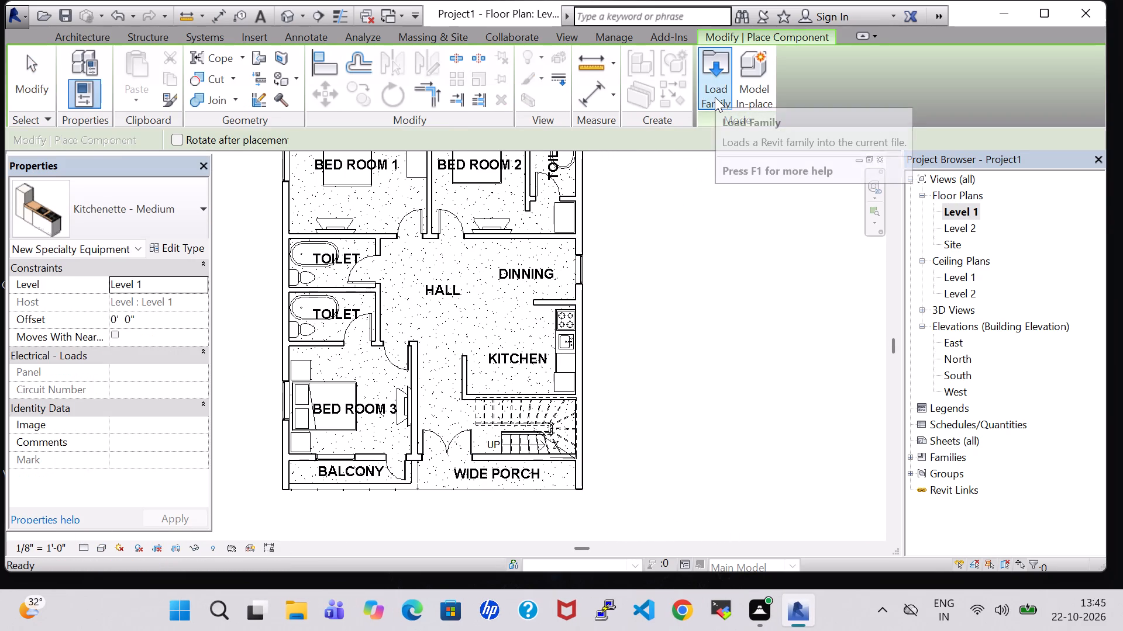
pyautogui.click(721, 84)
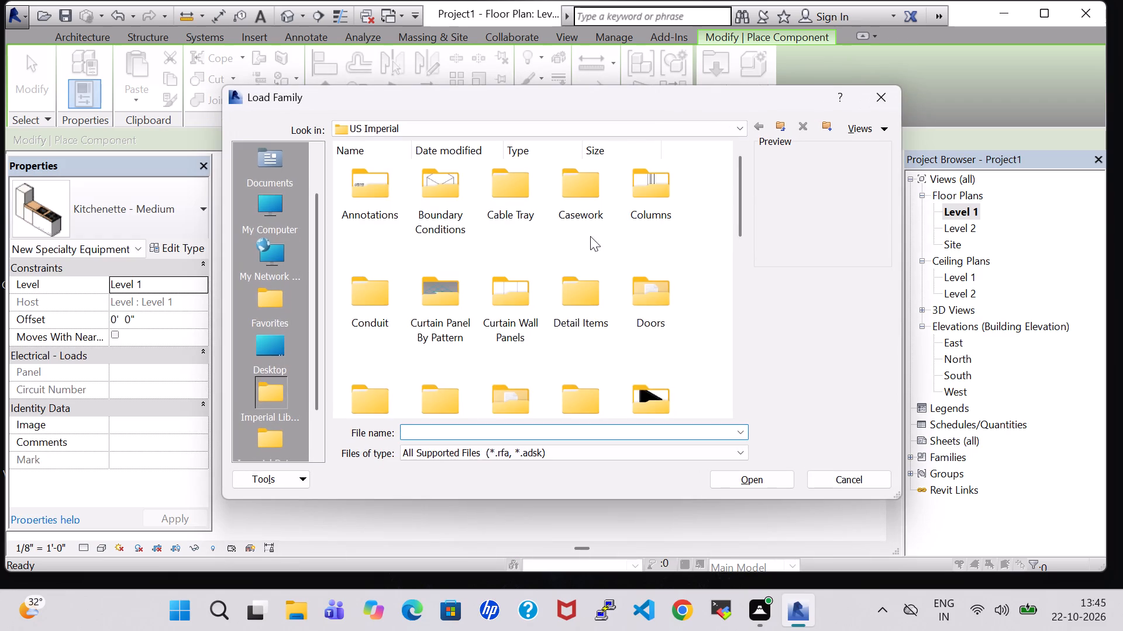
pyautogui.scroll(-1, 606, 240)
pyautogui.doubleClick(672, 239)
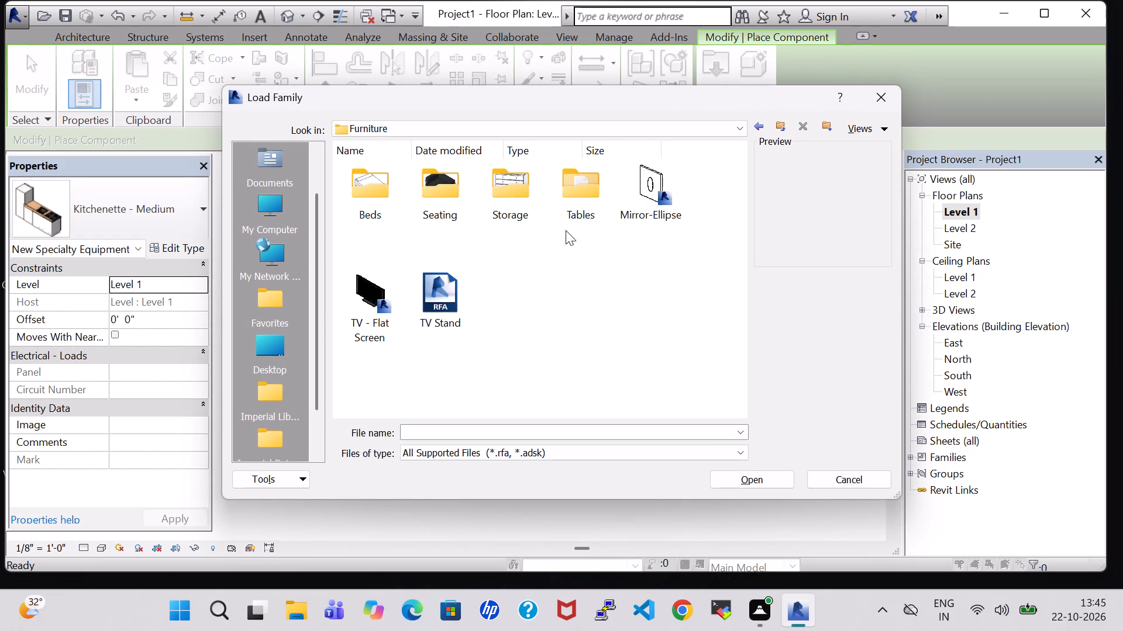
pyautogui.click(760, 126)
pyautogui.scroll(-3, 473, 251)
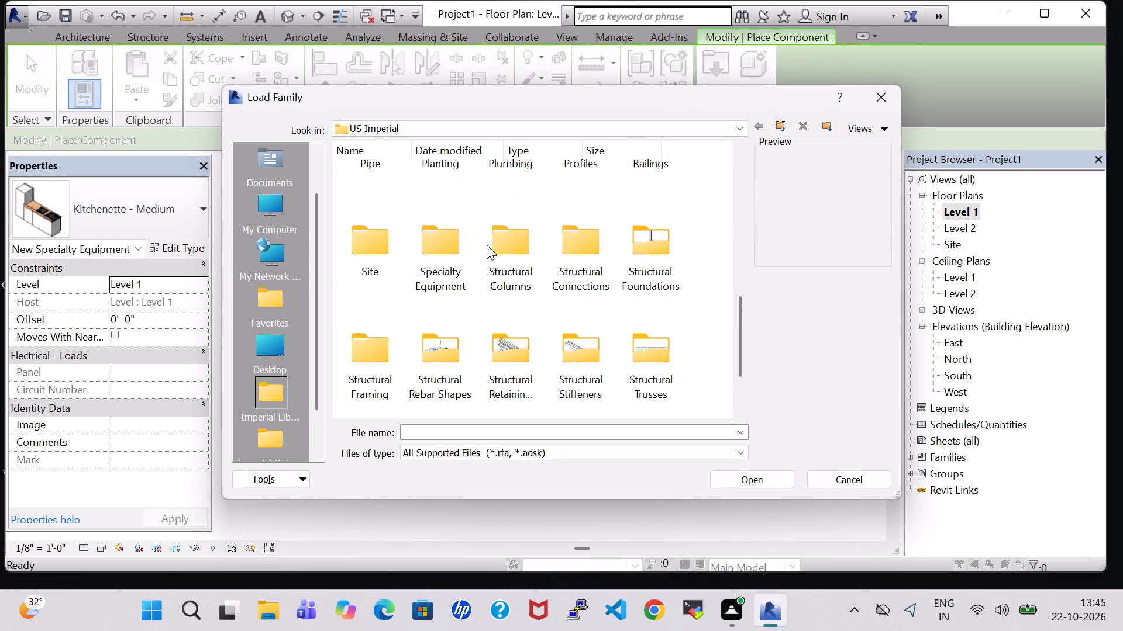
pyautogui.doubleClick(425, 247)
pyautogui.click(443, 182)
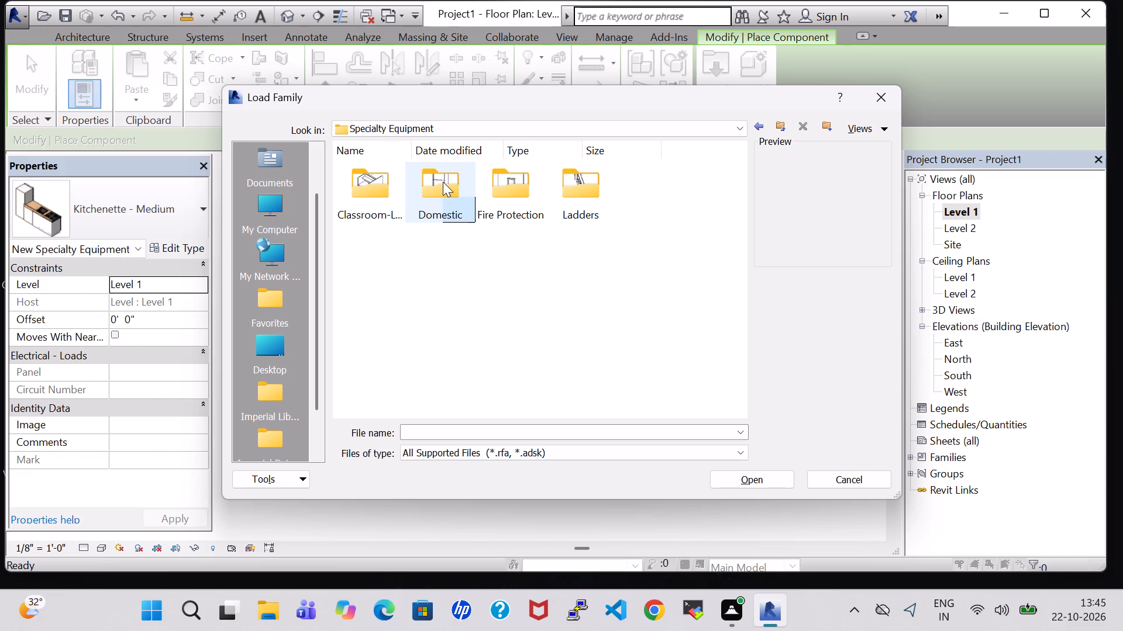
pyautogui.click(443, 182)
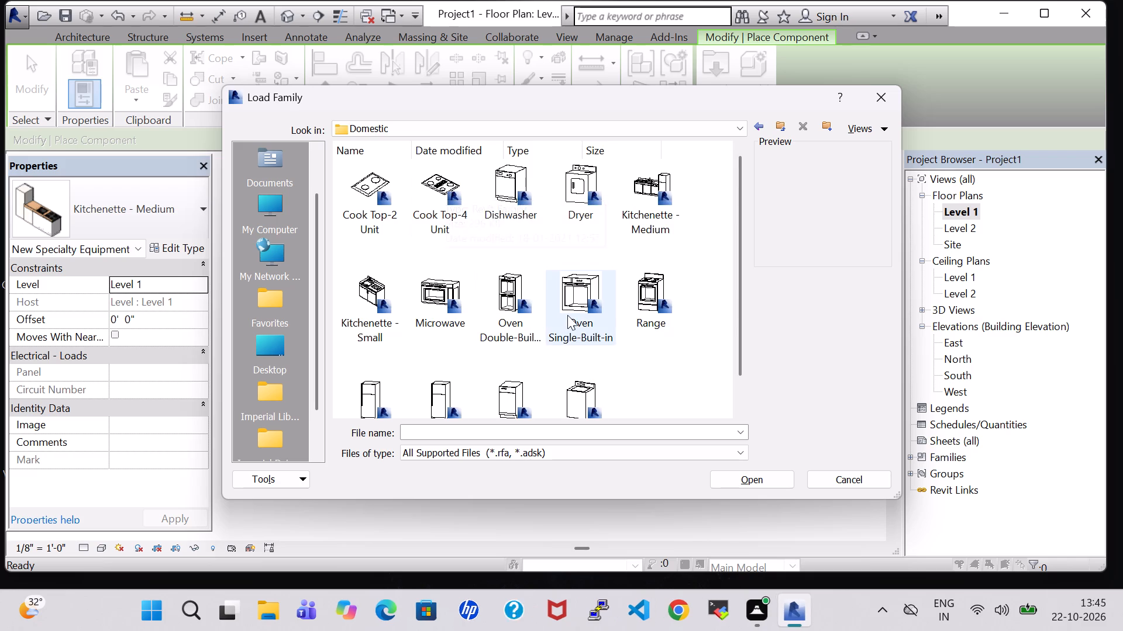
pyautogui.scroll(-1, 553, 312)
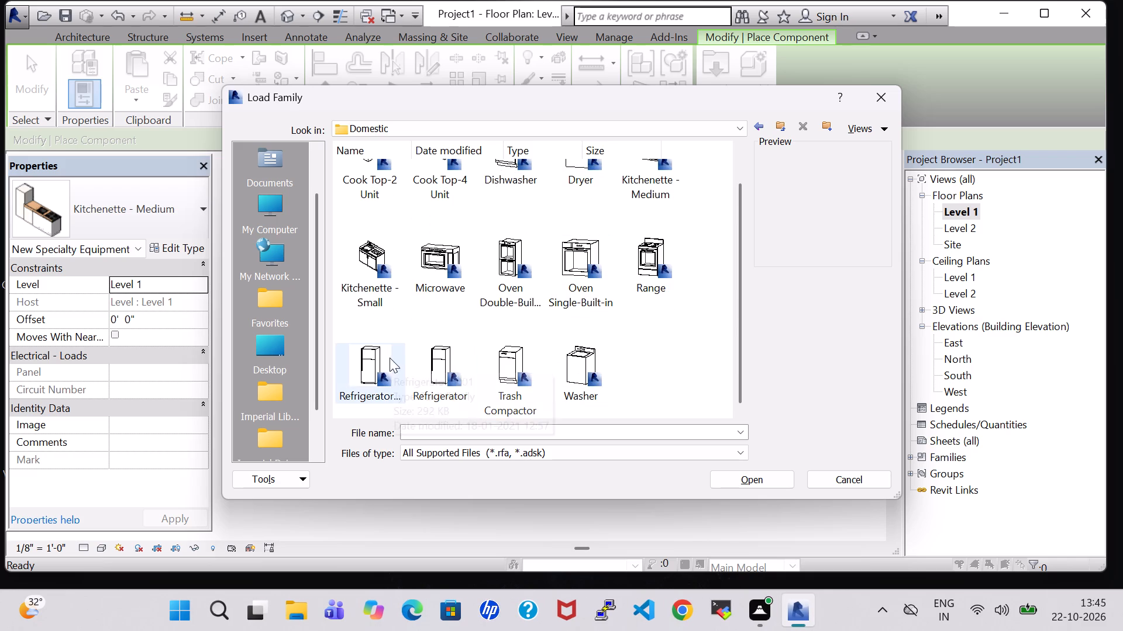
pyautogui.scroll(1, 552, 311)
pyautogui.scroll(-1, 394, 393)
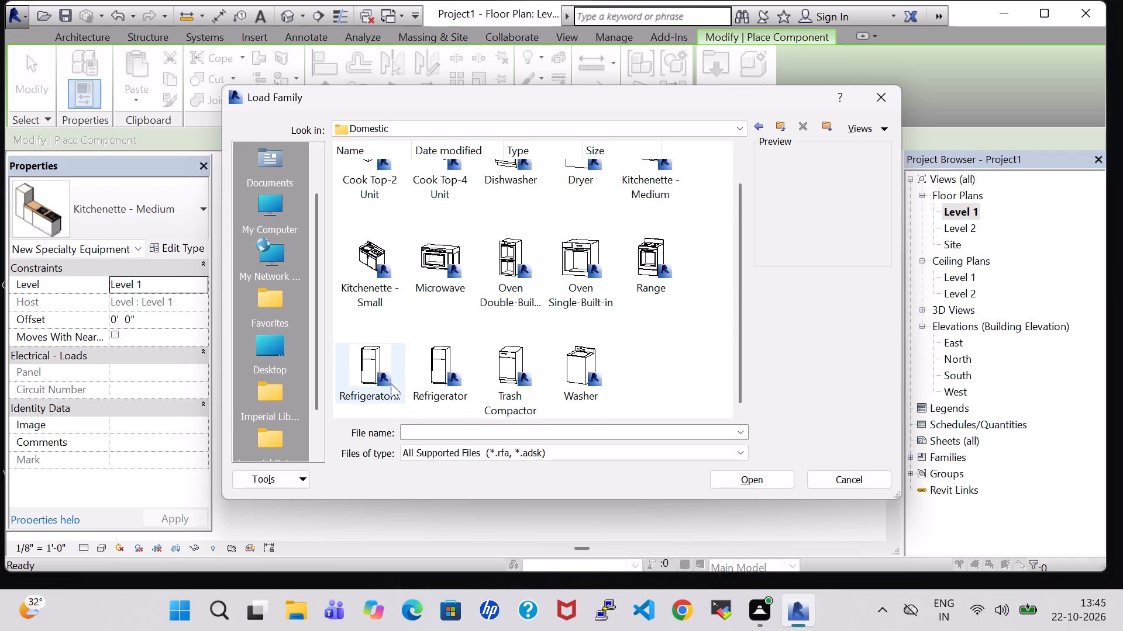
pyautogui.click(387, 363)
pyautogui.click(773, 480)
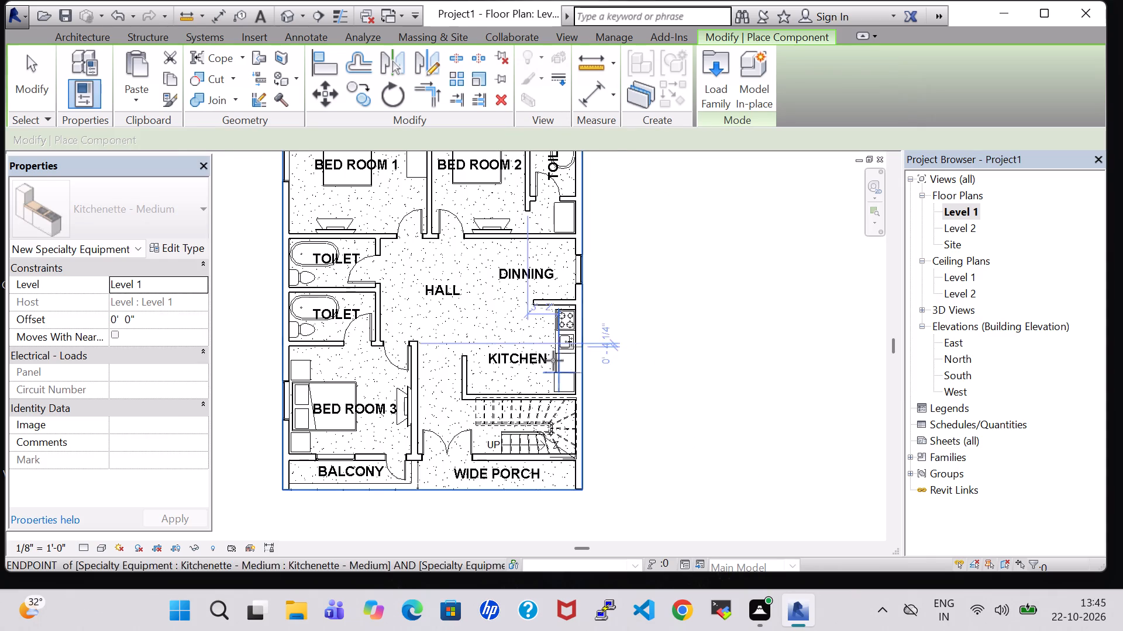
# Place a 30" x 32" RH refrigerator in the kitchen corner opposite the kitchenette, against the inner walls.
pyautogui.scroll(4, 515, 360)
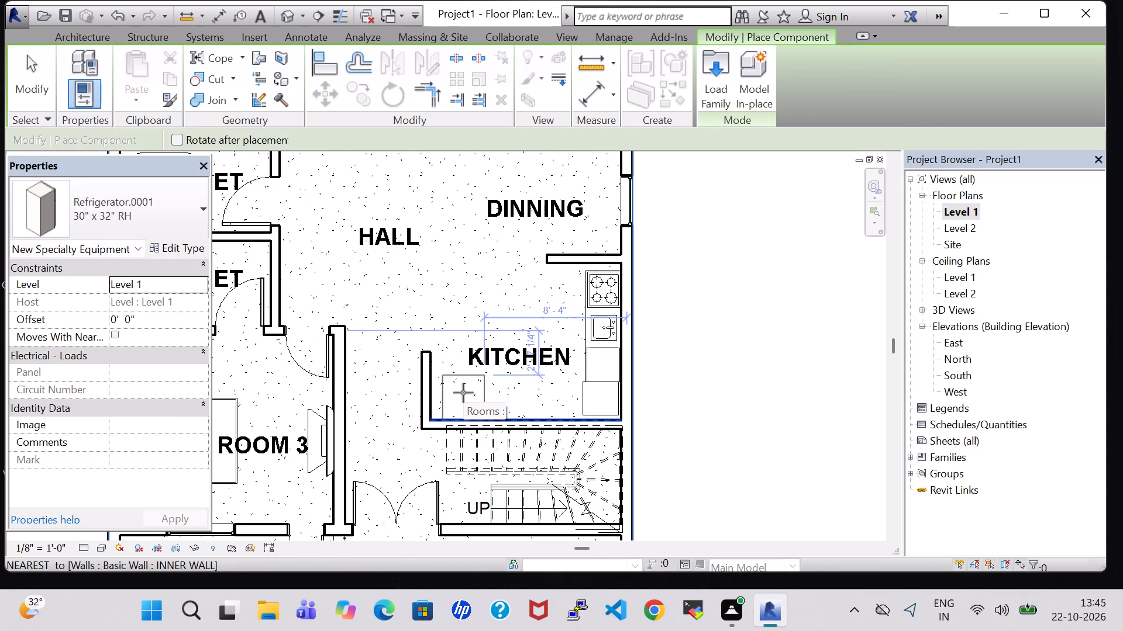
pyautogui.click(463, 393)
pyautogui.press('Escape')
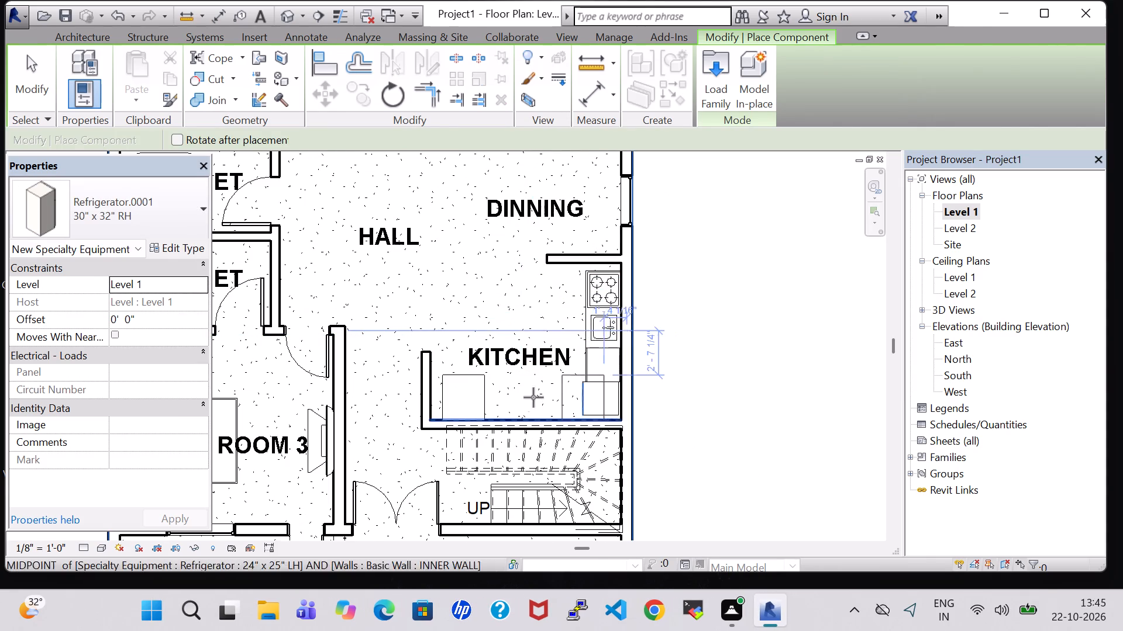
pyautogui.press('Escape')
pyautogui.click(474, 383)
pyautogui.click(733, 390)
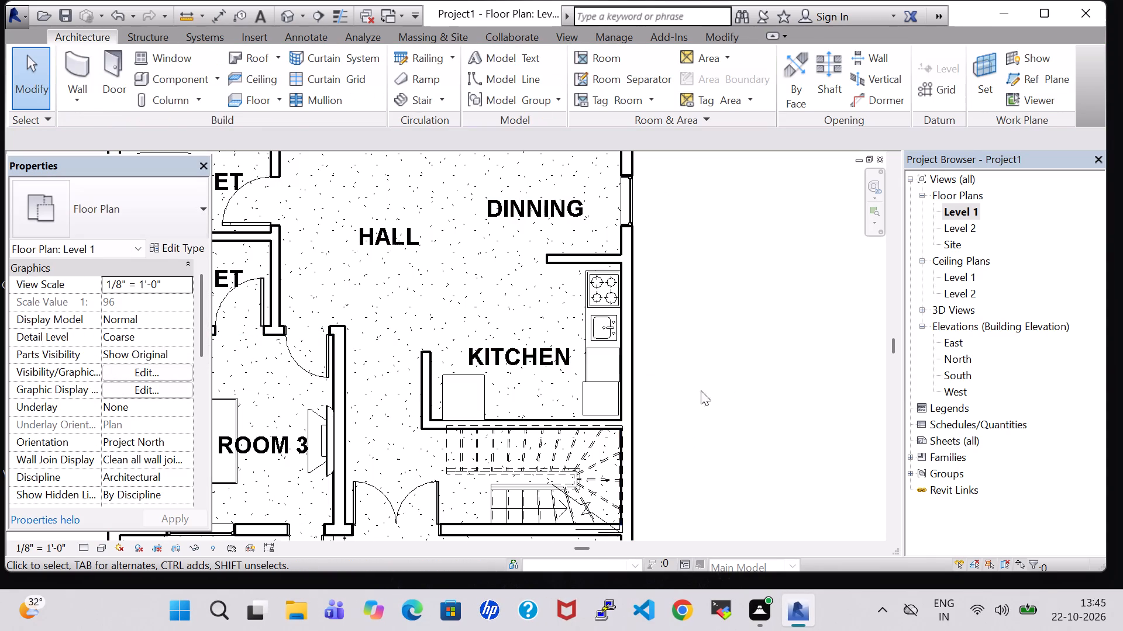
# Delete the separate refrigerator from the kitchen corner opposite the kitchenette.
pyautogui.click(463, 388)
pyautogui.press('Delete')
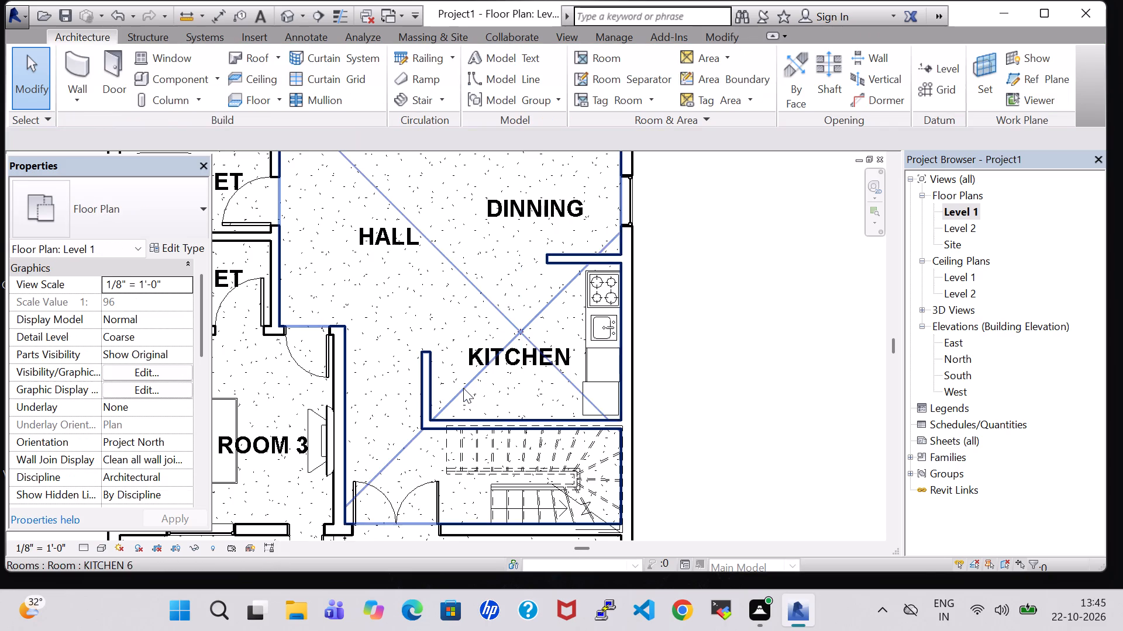
# Place a 23" x 23 11/16" x 33 1/2" dishwasher beside the cooktop, backed against the partition between kitchen and dining.
pyautogui.click(180, 75)
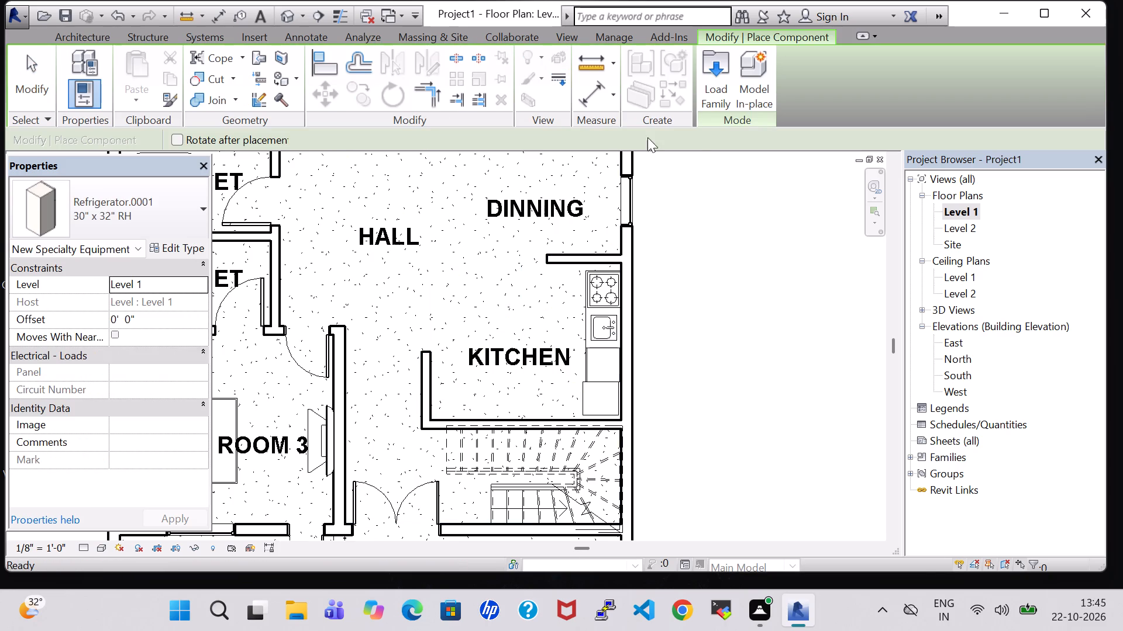
pyautogui.click(699, 95)
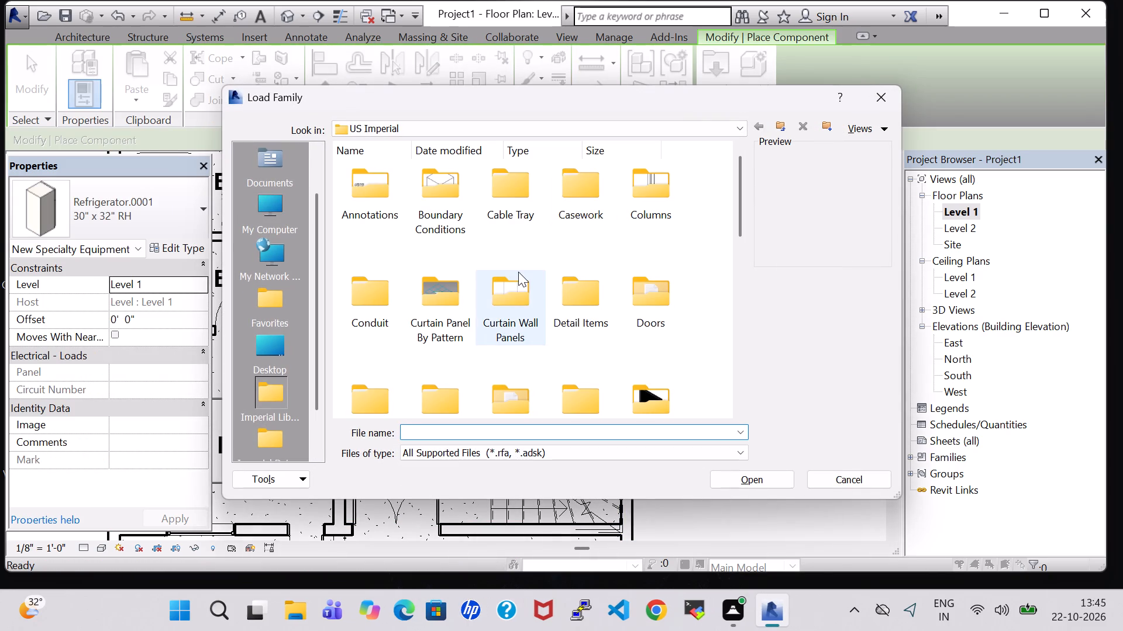
pyautogui.click(886, 99)
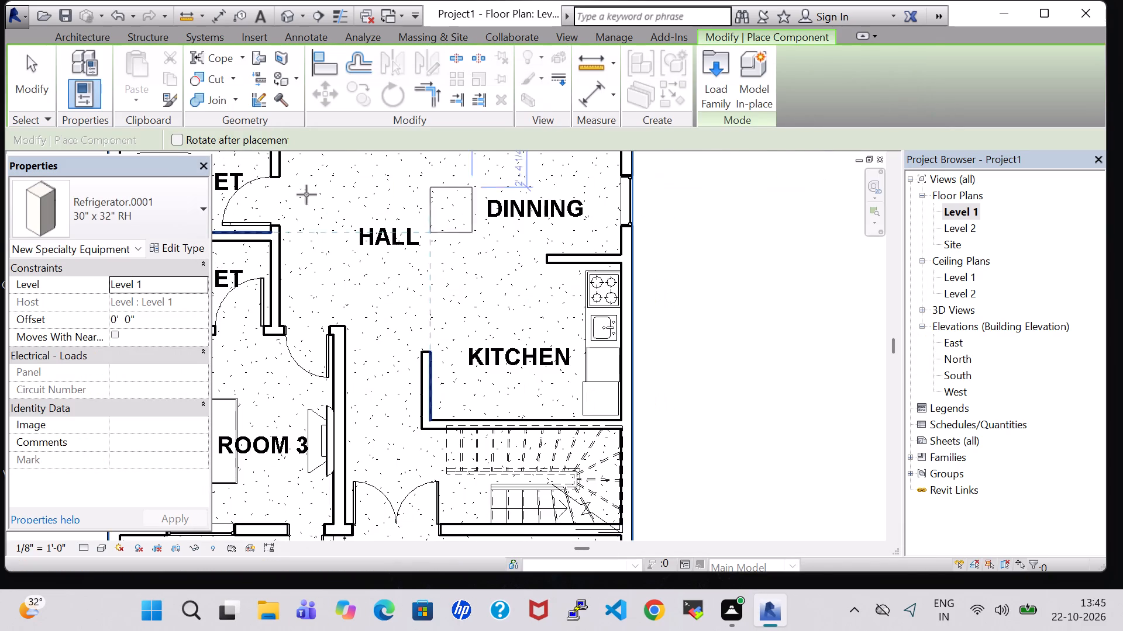
pyautogui.click(168, 213)
pyautogui.scroll(2, 139, 411)
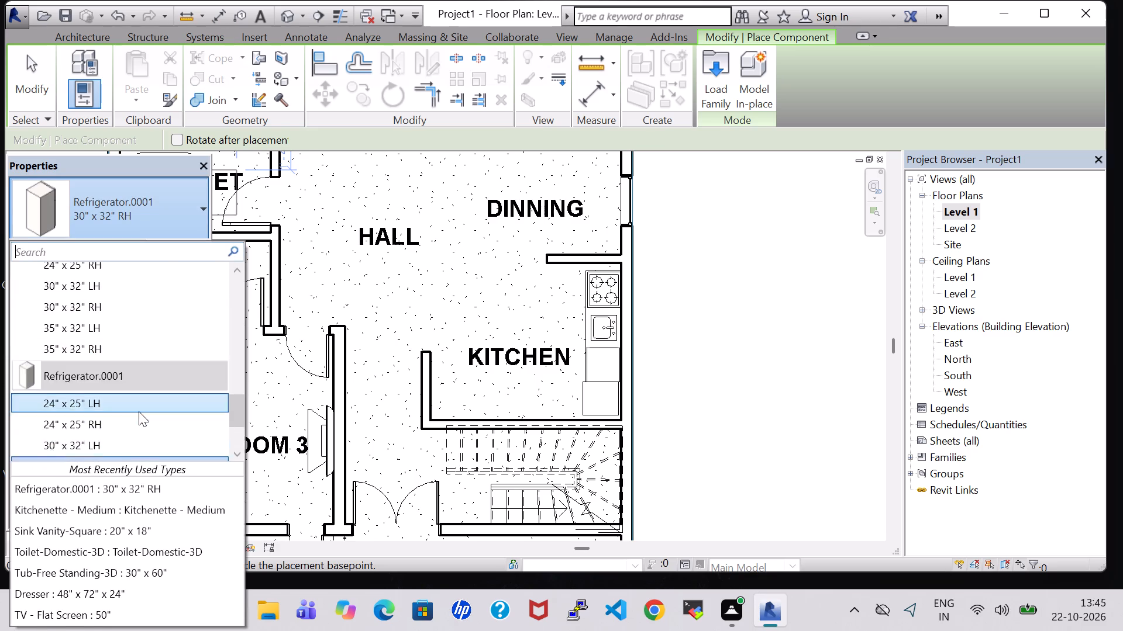
pyautogui.scroll(8, 139, 411)
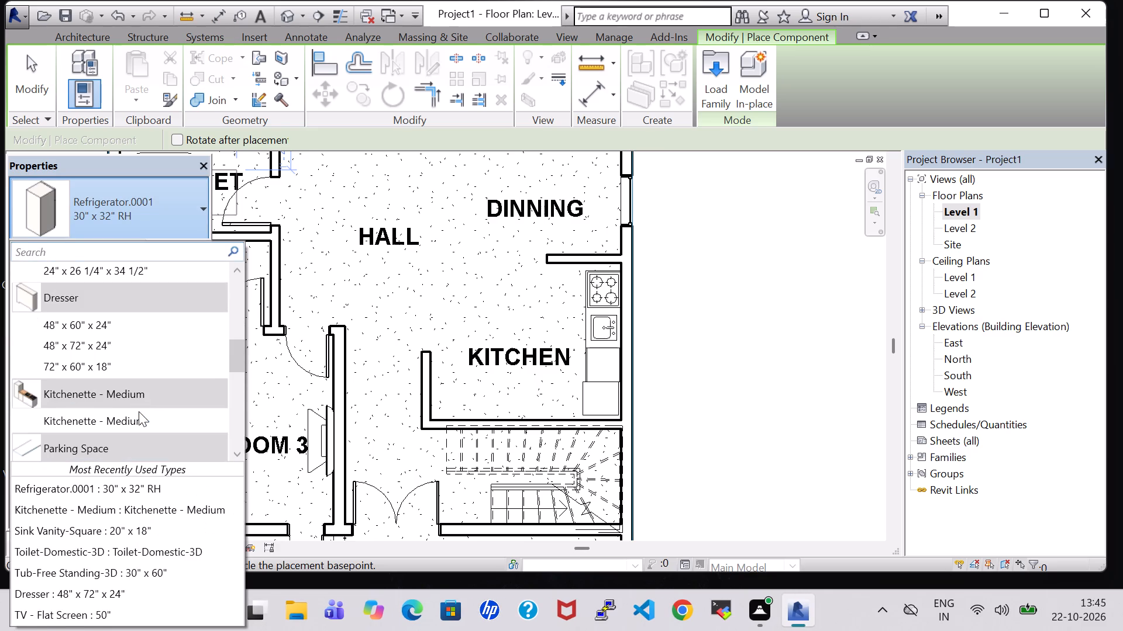
pyautogui.scroll(4, 136, 384)
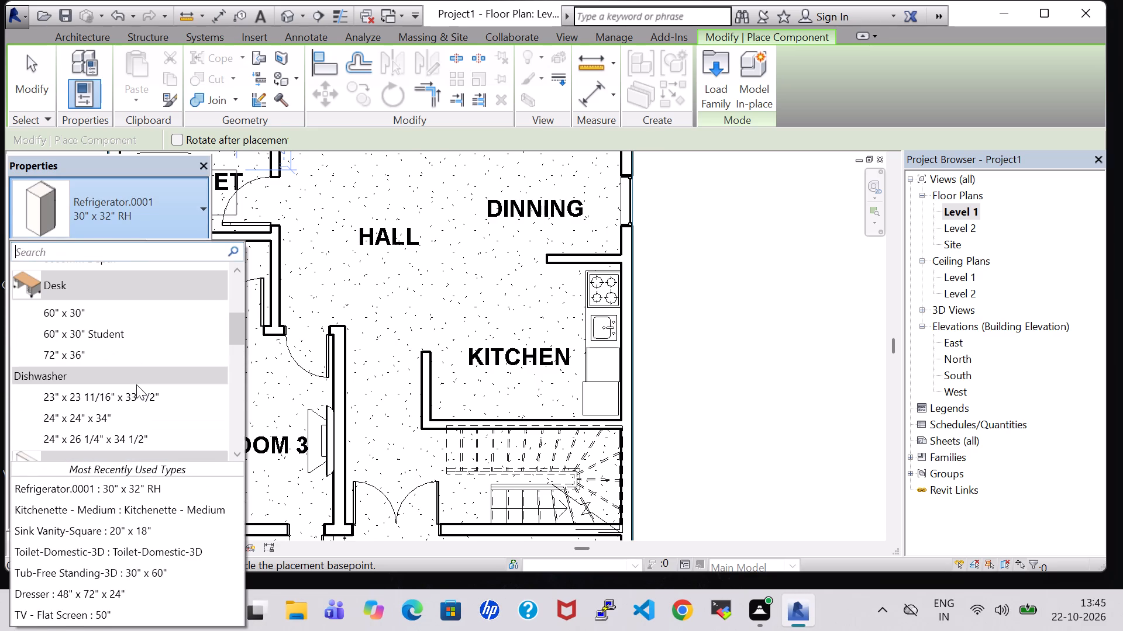
pyautogui.click(137, 401)
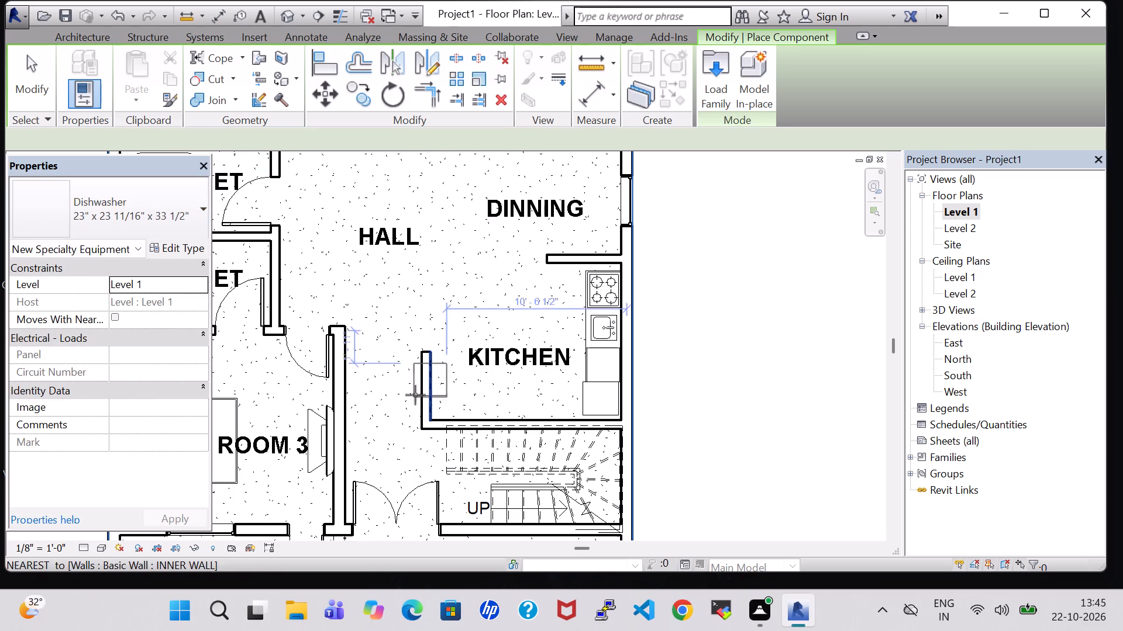
pyautogui.press('space')
pyautogui.press('space')
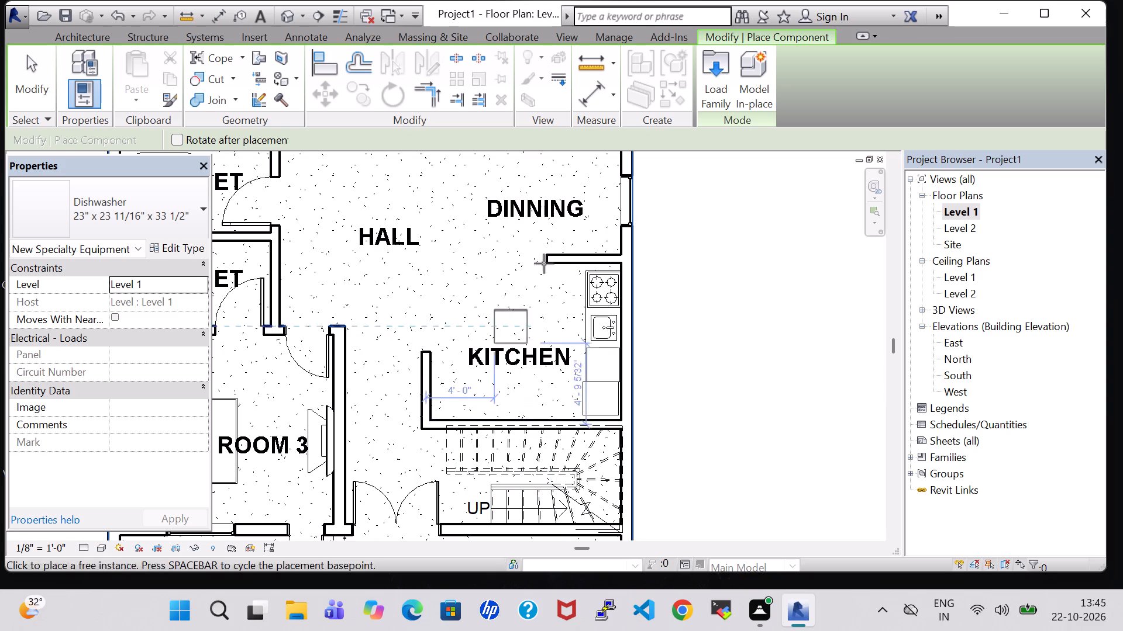
pyautogui.press('space')
pyautogui.press('space')
pyautogui.scroll(5, 543, 286)
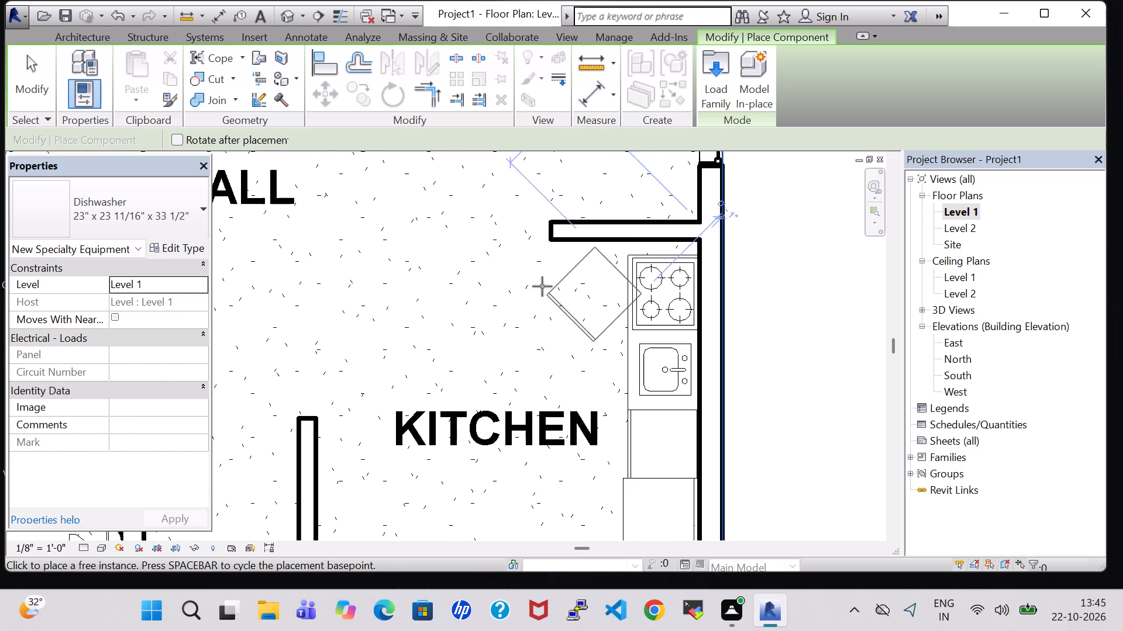
pyautogui.press('space')
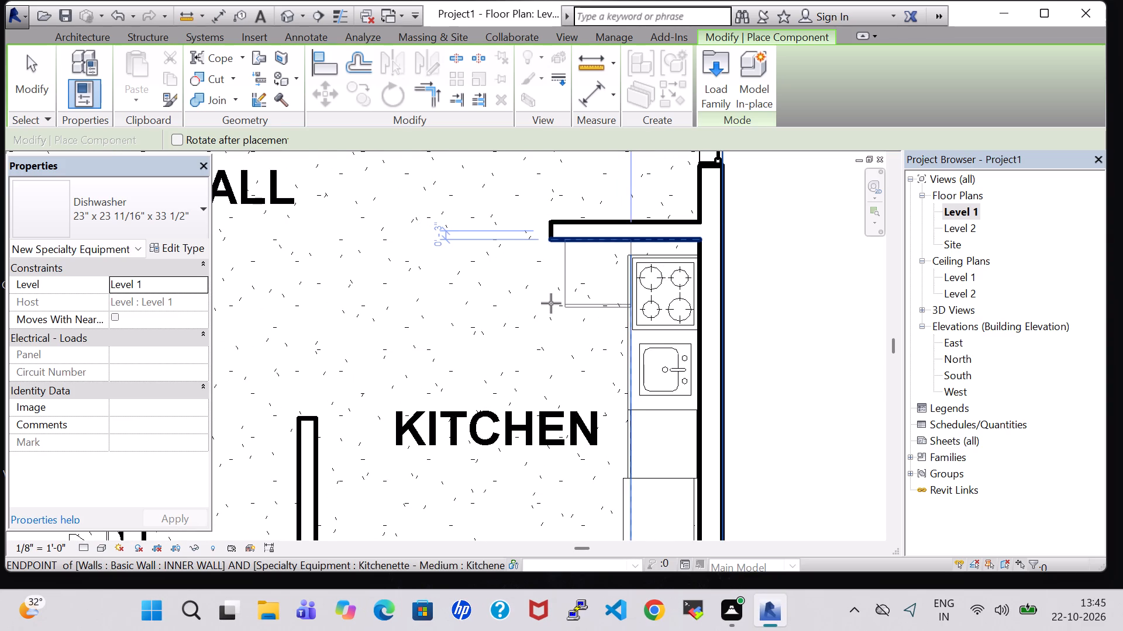
pyautogui.click(540, 303)
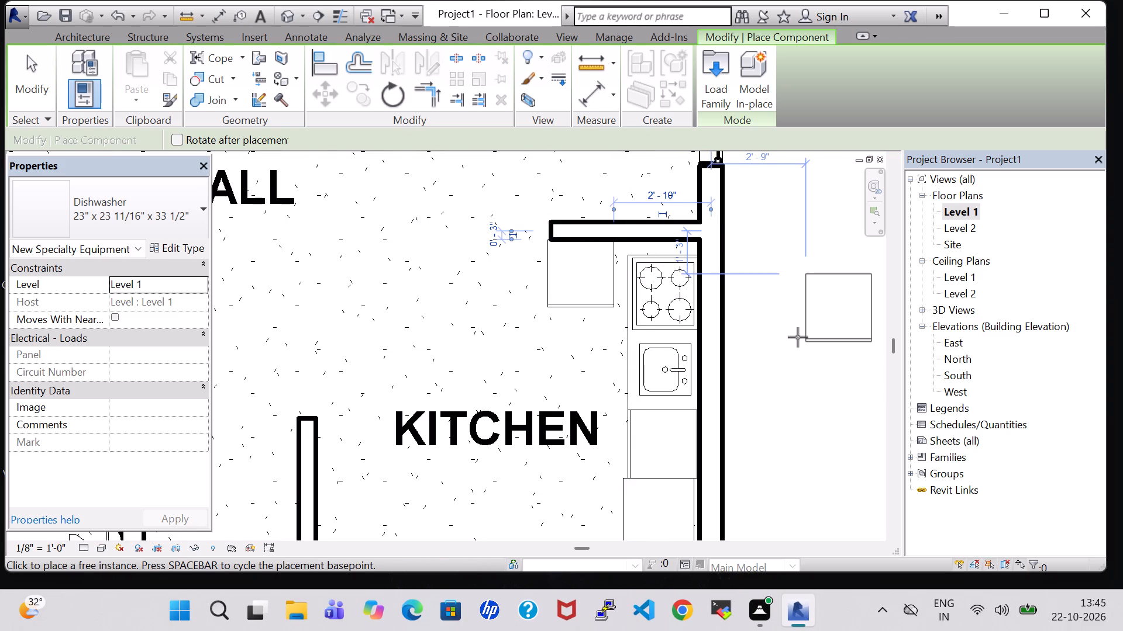
pyautogui.press('Escape')
pyautogui.press('Escape')
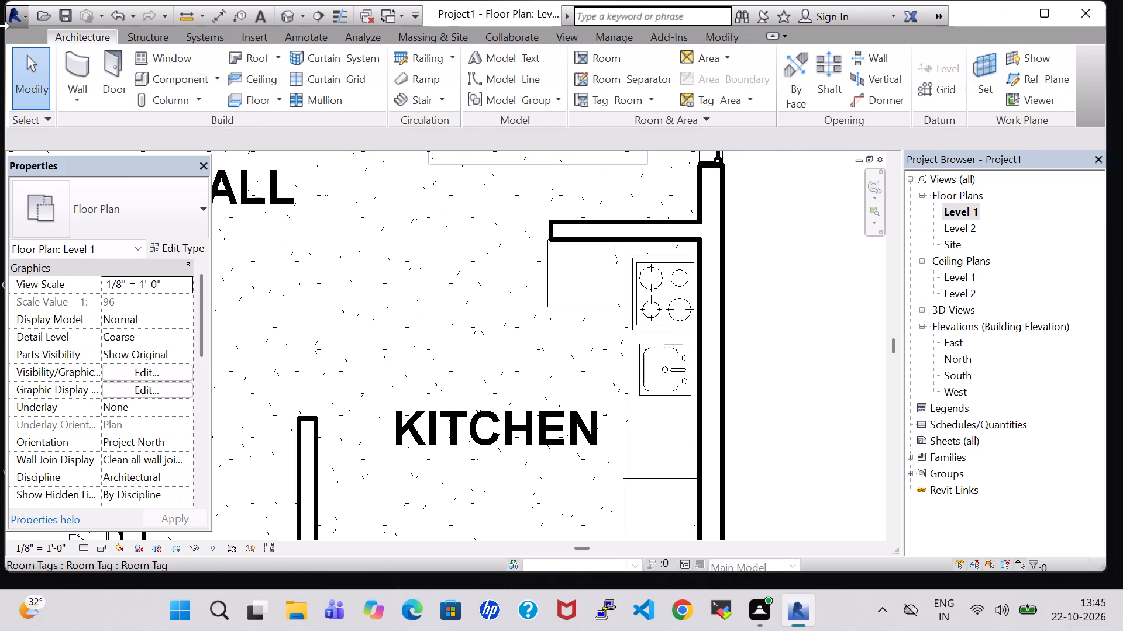
# Extend the kitchen-dining partition toward the hall with a 2' 6" long Generic - 8" wall from its free end.
pyautogui.click(79, 60)
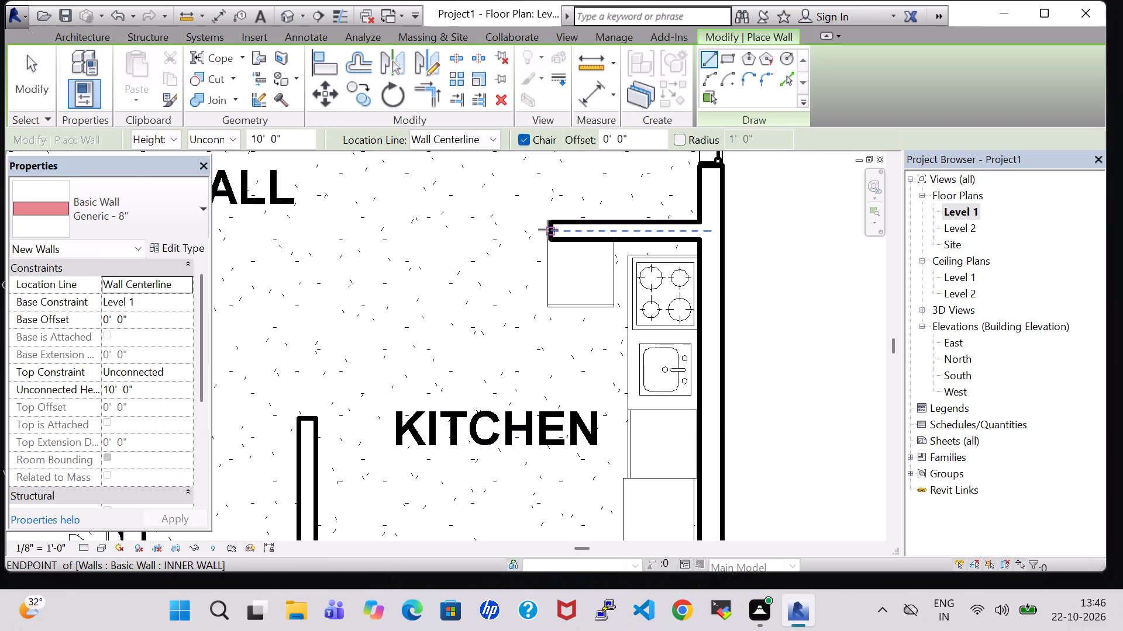
pyautogui.click(548, 230)
pyautogui.click(465, 230)
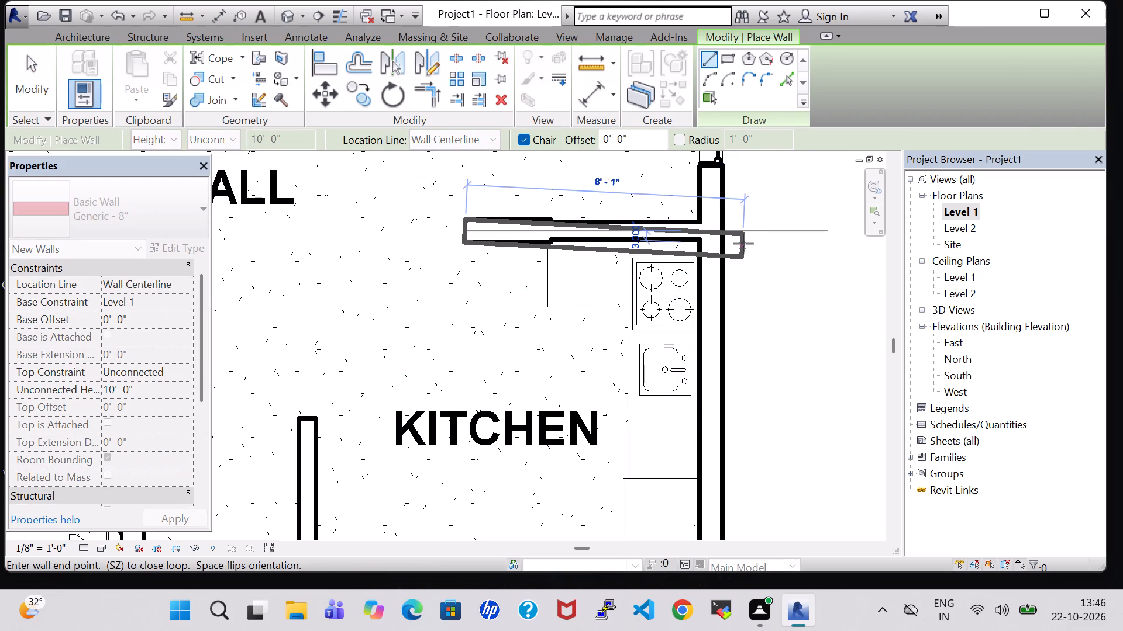
pyautogui.press('Escape')
pyautogui.press('Escape')
# Change the new partition extension's wall type to INNER WALL.
pyautogui.click(515, 224)
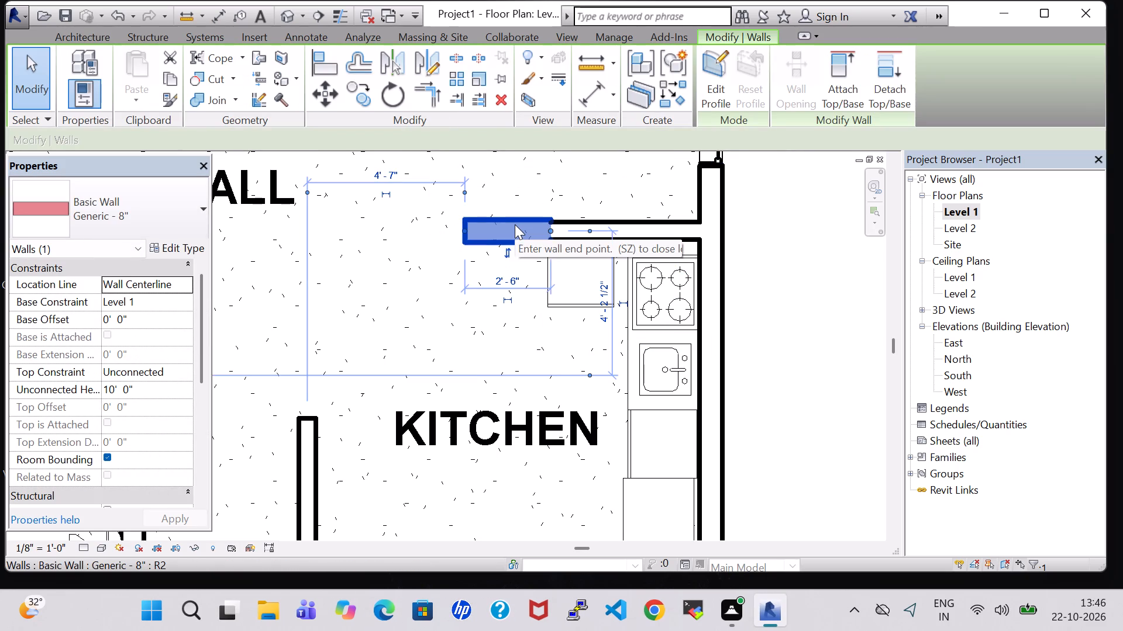
pyautogui.click(181, 211)
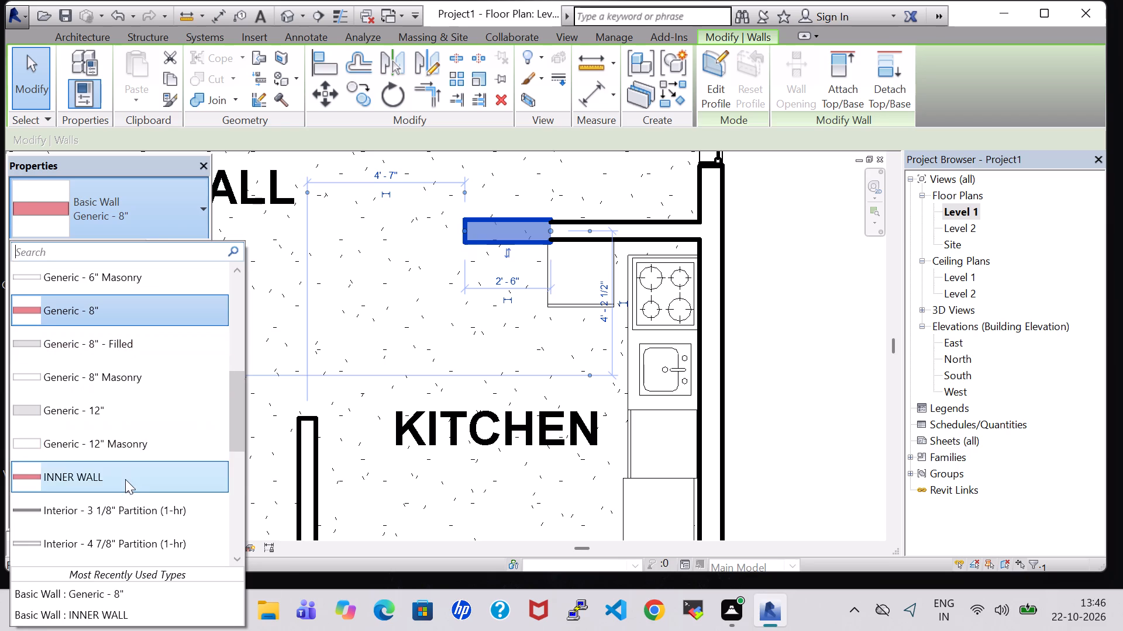
pyautogui.click(125, 479)
pyautogui.click(816, 315)
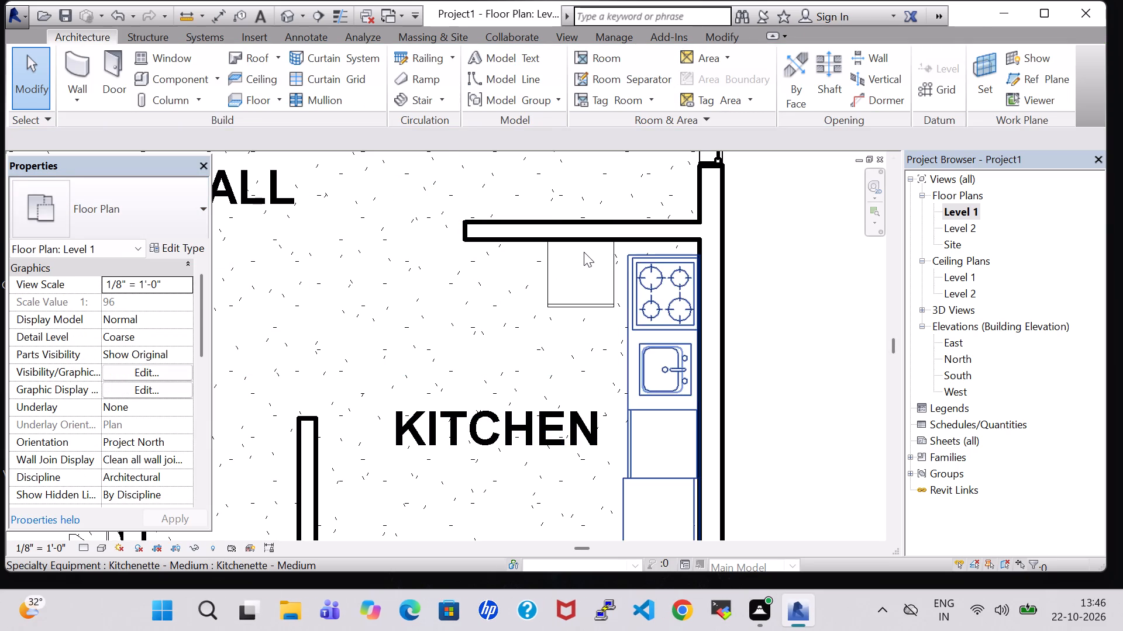
# Nudge the dishwasher along the extended partition, away from the cooktop, to 4' 0" from the exterior wall.
pyautogui.click(584, 252)
pyautogui.click(804, 310)
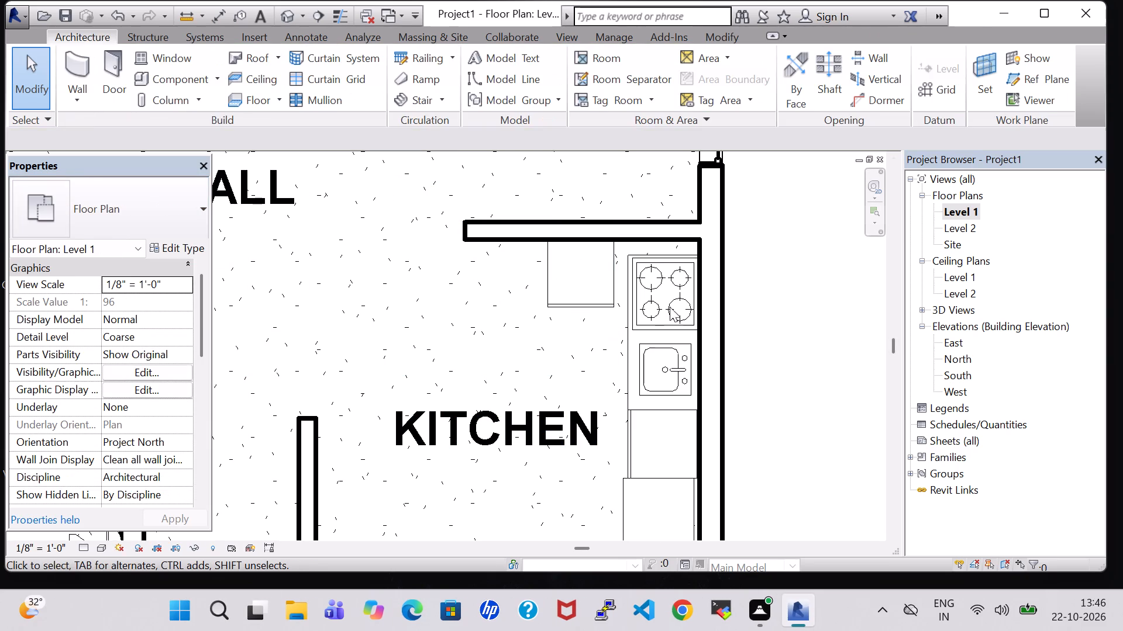
pyautogui.click(588, 305)
pyautogui.press('Left')
pyautogui.press('Left')
pyautogui.press('Left')
pyautogui.press('Left')
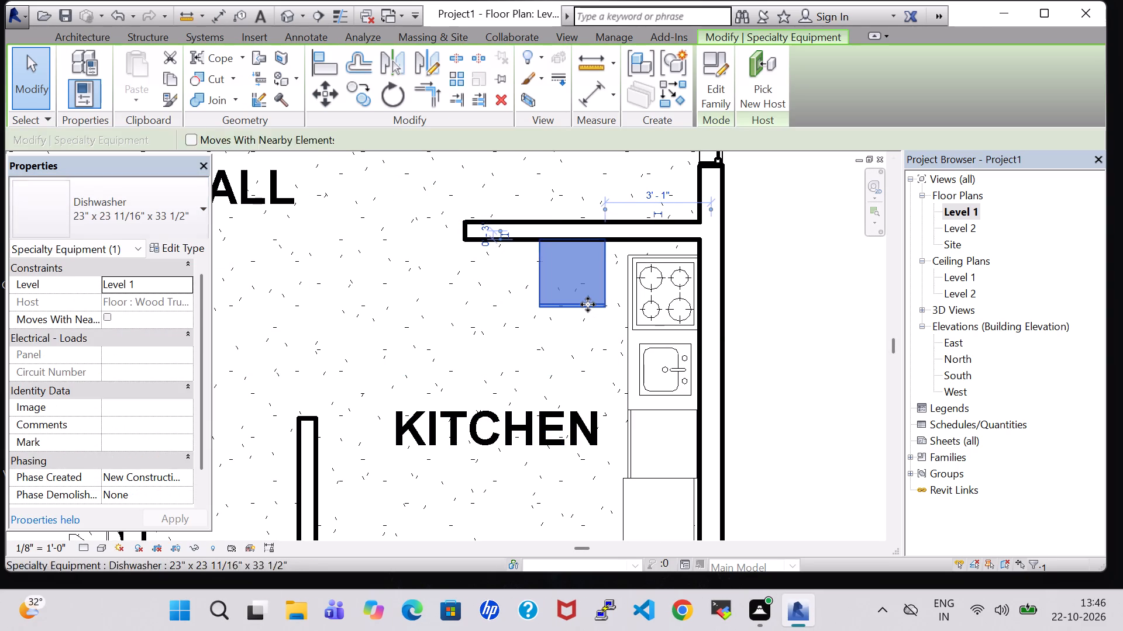
pyautogui.press('Left')
pyautogui.press('Left')
pyautogui.press('Left')
pyautogui.press('Left')
pyautogui.press('Left')
pyautogui.press('Left')
pyautogui.press('Left')
pyautogui.press('Left')
pyautogui.press('Left')
pyautogui.press('Left')
pyautogui.press('Left')
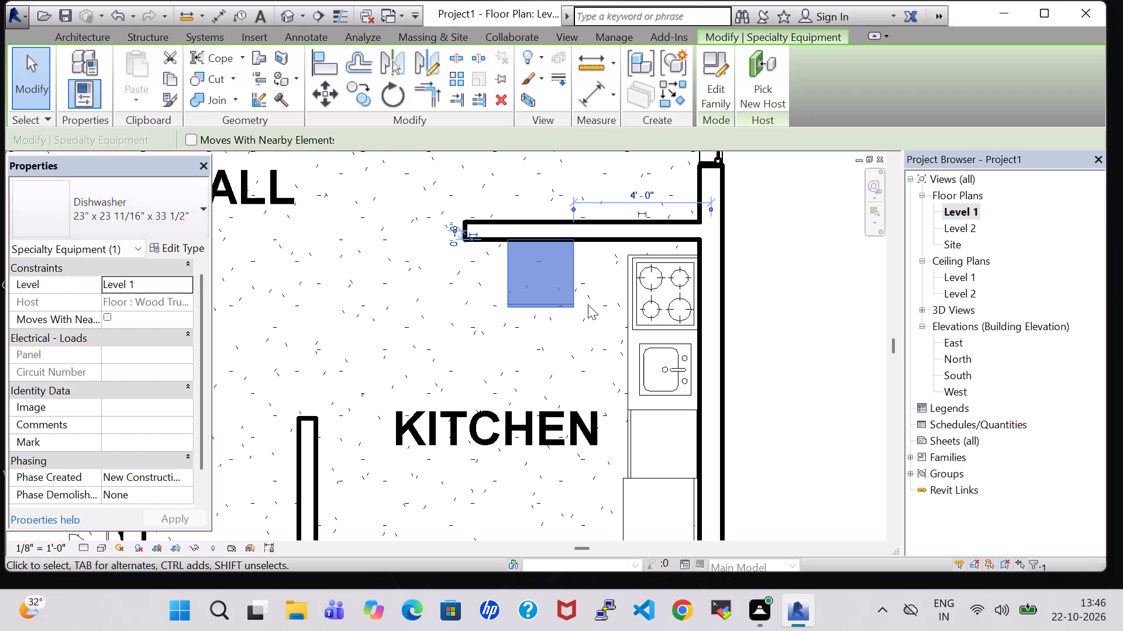
# Nudge the dishwasher slightly further along the extended partition, away from the cooktop.
pyautogui.press('Left')
pyautogui.press('Left')
pyautogui.press('Left')
pyautogui.click(761, 352)
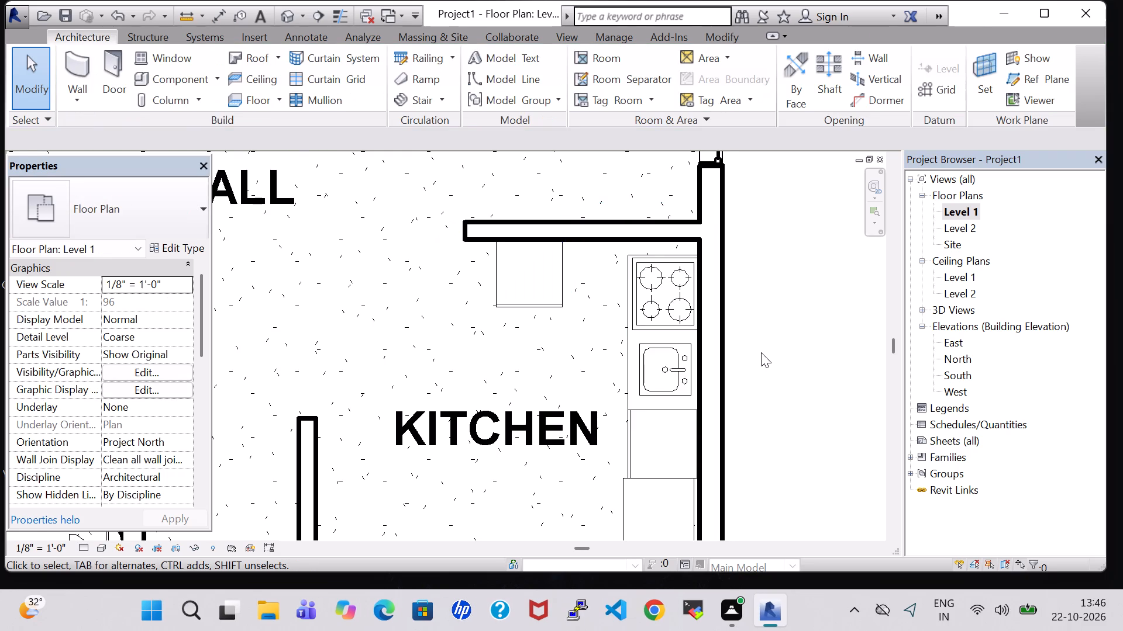
# Place a 24" Depth Counter Top w Sink Hole in the kitchen corner, backed against the wall opposite the dishwasher.
pyautogui.scroll(-2, 761, 352)
pyautogui.middleClick(763, 352)
pyautogui.moveTo(743, 341); pyautogui.dragTo(692, 318, button='middle')
pyautogui.click(167, 78)
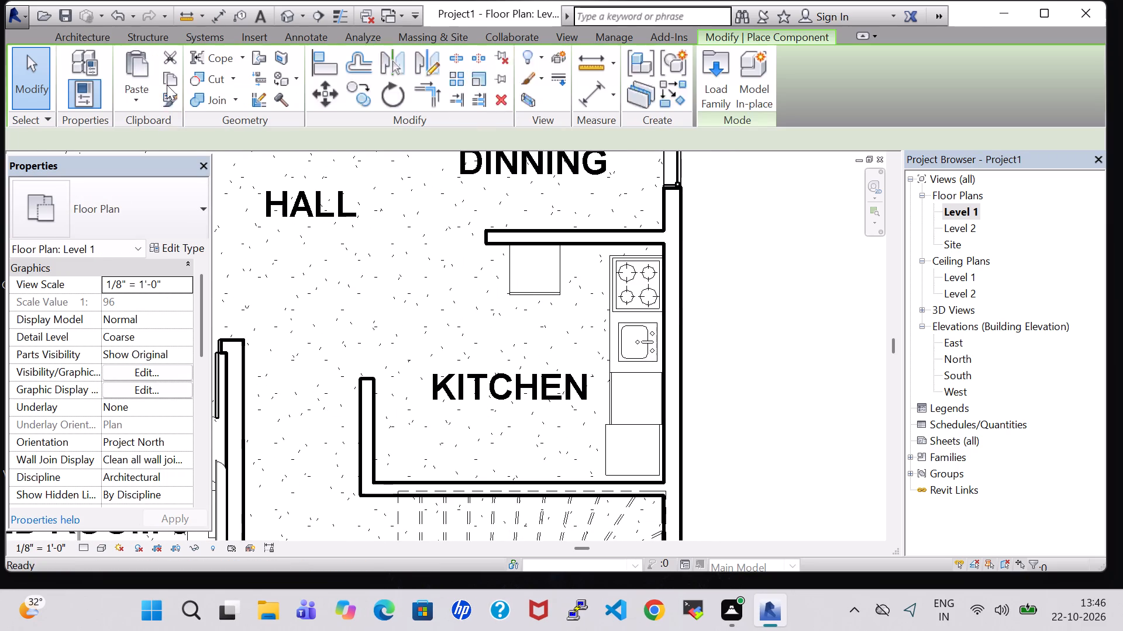
pyautogui.click(155, 187)
pyautogui.scroll(4, 110, 358)
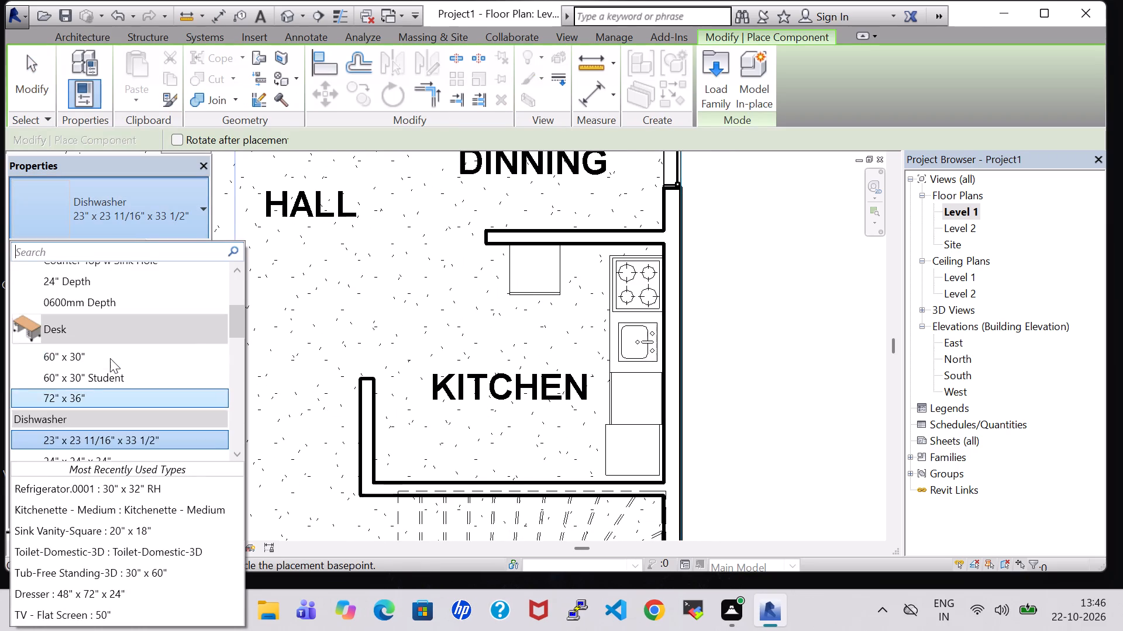
pyautogui.scroll(3, 110, 358)
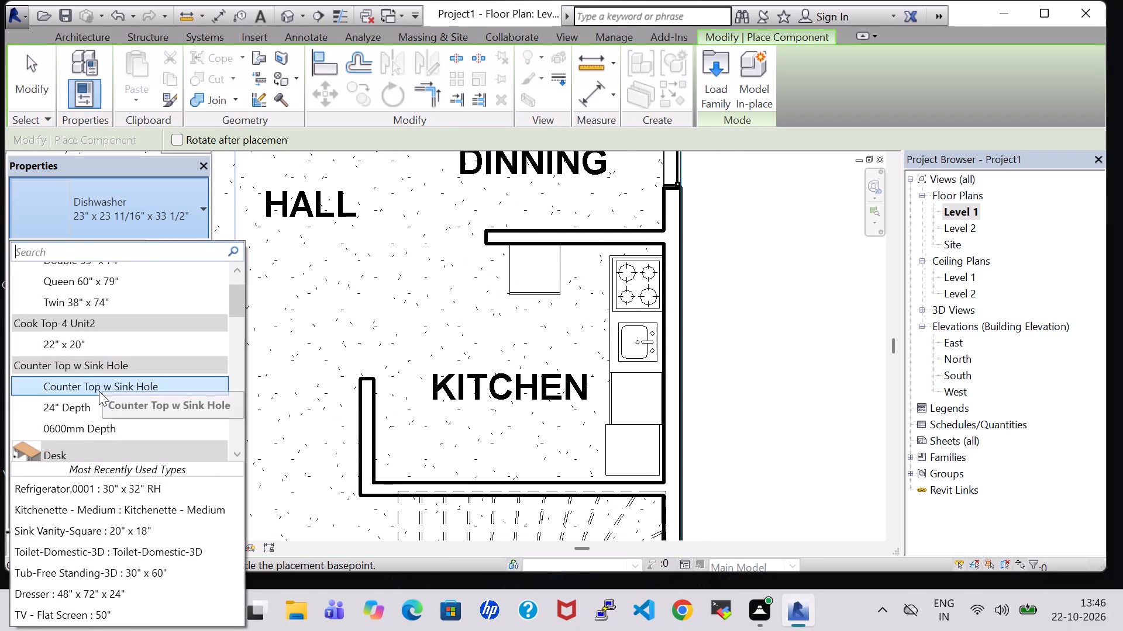
pyautogui.click(93, 407)
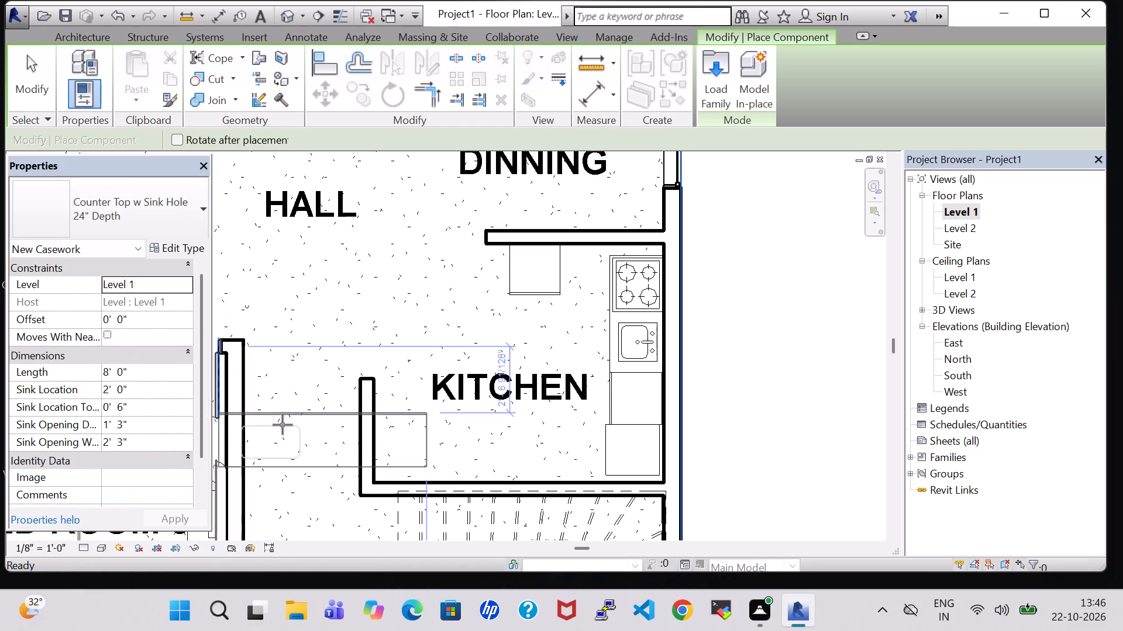
pyautogui.scroll(5, 379, 434)
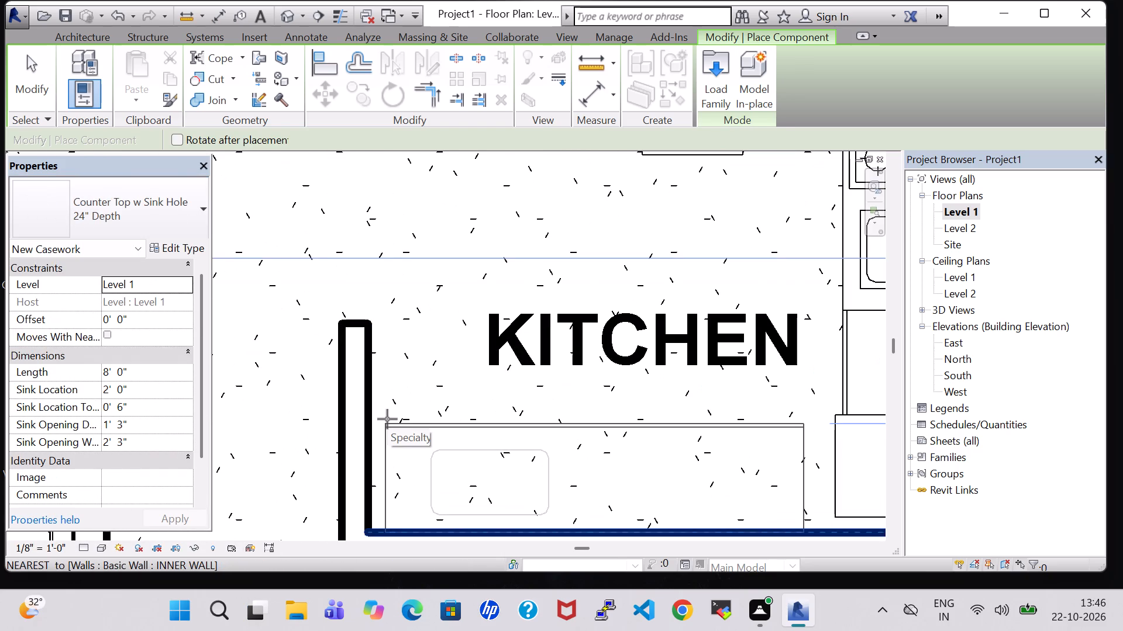
pyautogui.click(387, 419)
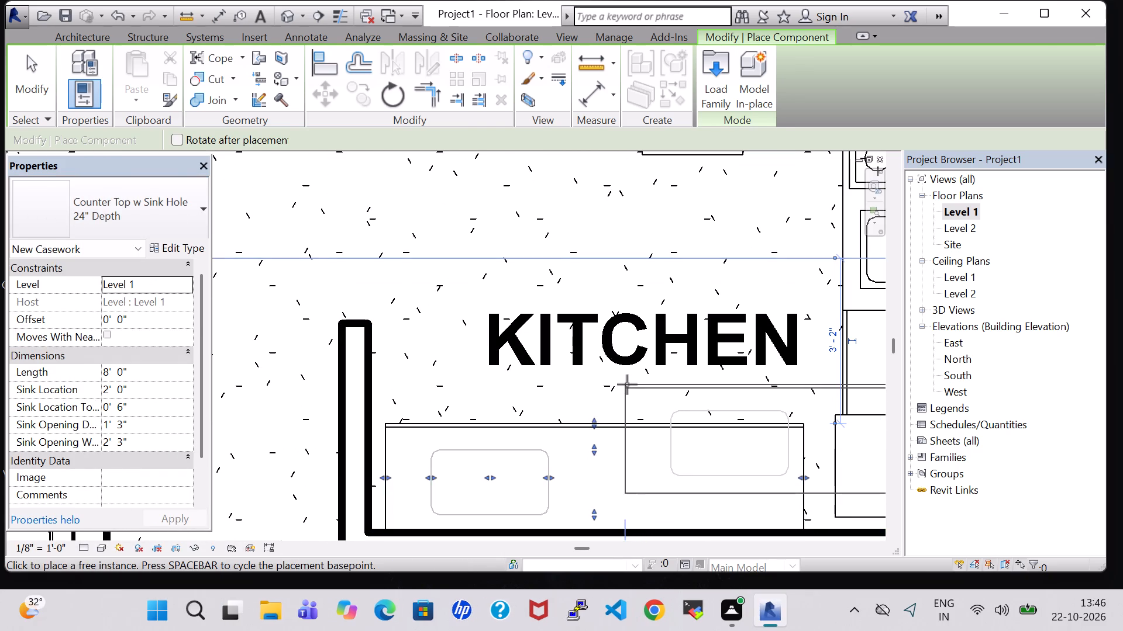
pyautogui.press('Escape')
pyautogui.press('Escape')
# Inspect the new counter top in the 3D view and review its type dimensions.
pyautogui.click(283, 16)
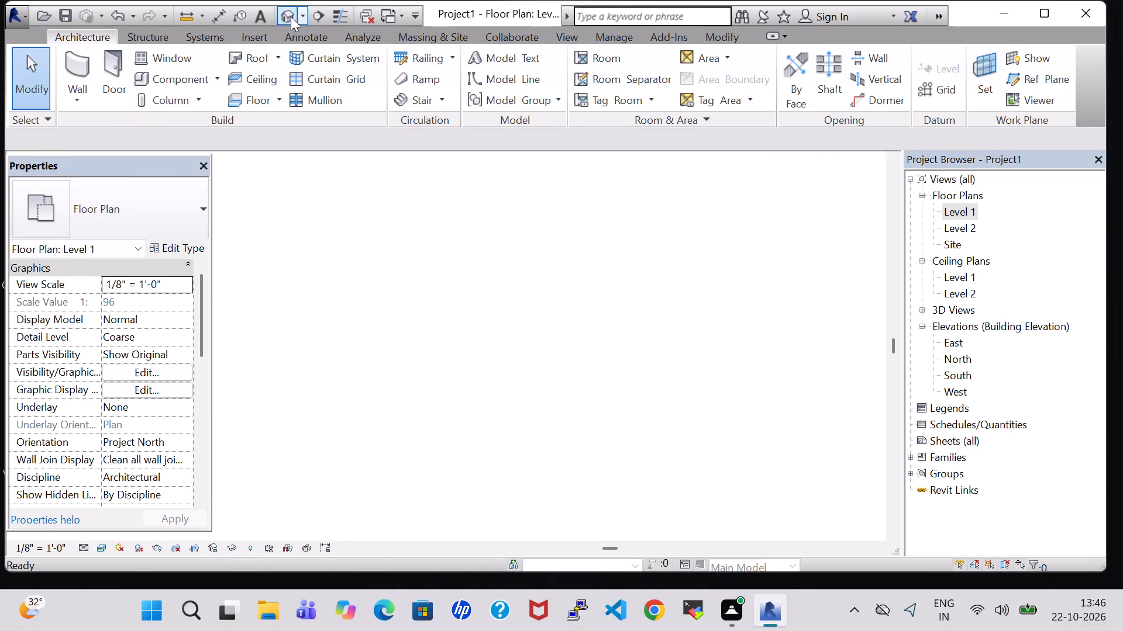
pyautogui.scroll(-5, 452, 349)
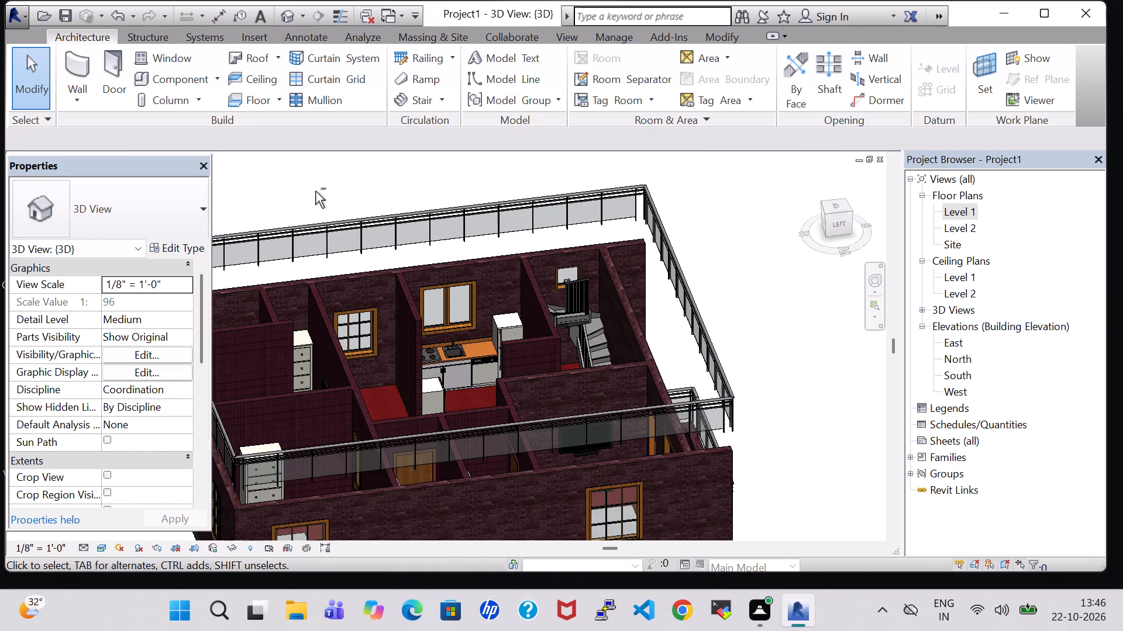
pyautogui.keyDown('shift'); pyautogui.moveTo(315, 191); pyautogui.dragTo(420, 267, button='middle'); pyautogui.keyUp('shift')
pyautogui.keyDown('shift'); pyautogui.middleClick(432, 269); pyautogui.keyUp('shift')
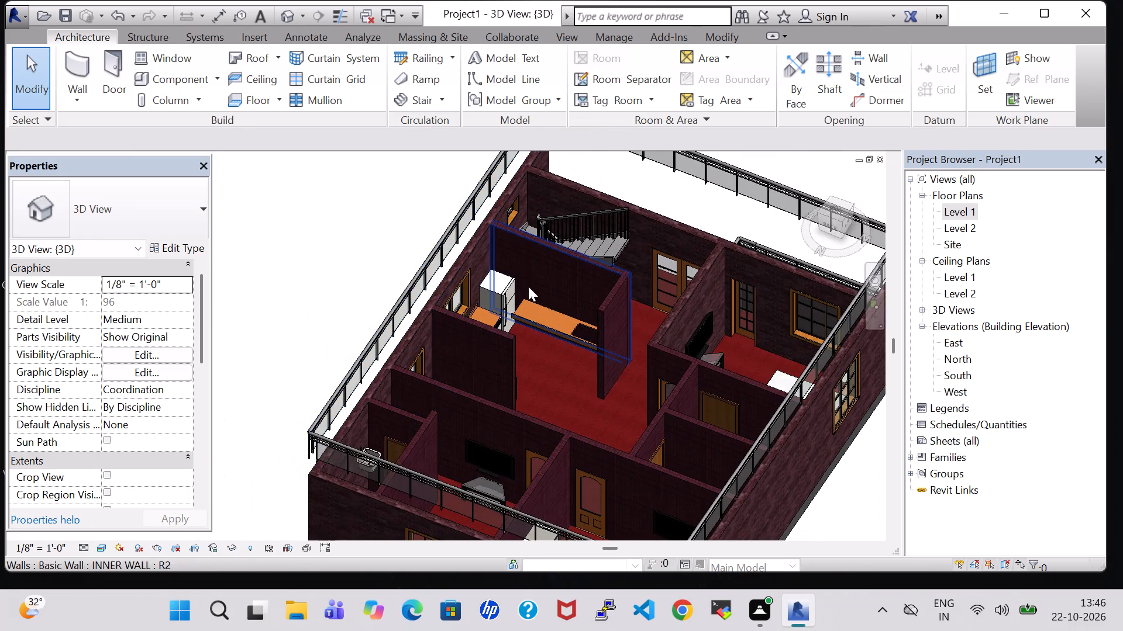
pyautogui.keyDown('shift'); pyautogui.moveTo(591, 400); pyautogui.dragTo(642, 441, button='middle'); pyautogui.keyUp('shift')
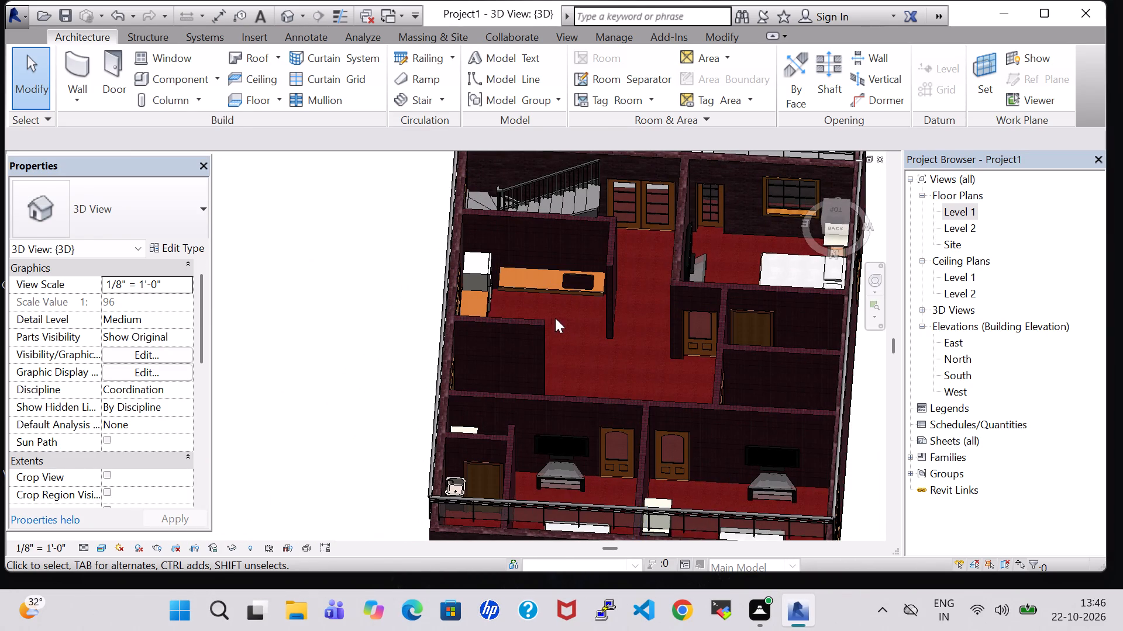
pyautogui.click(543, 290)
pyautogui.click(174, 252)
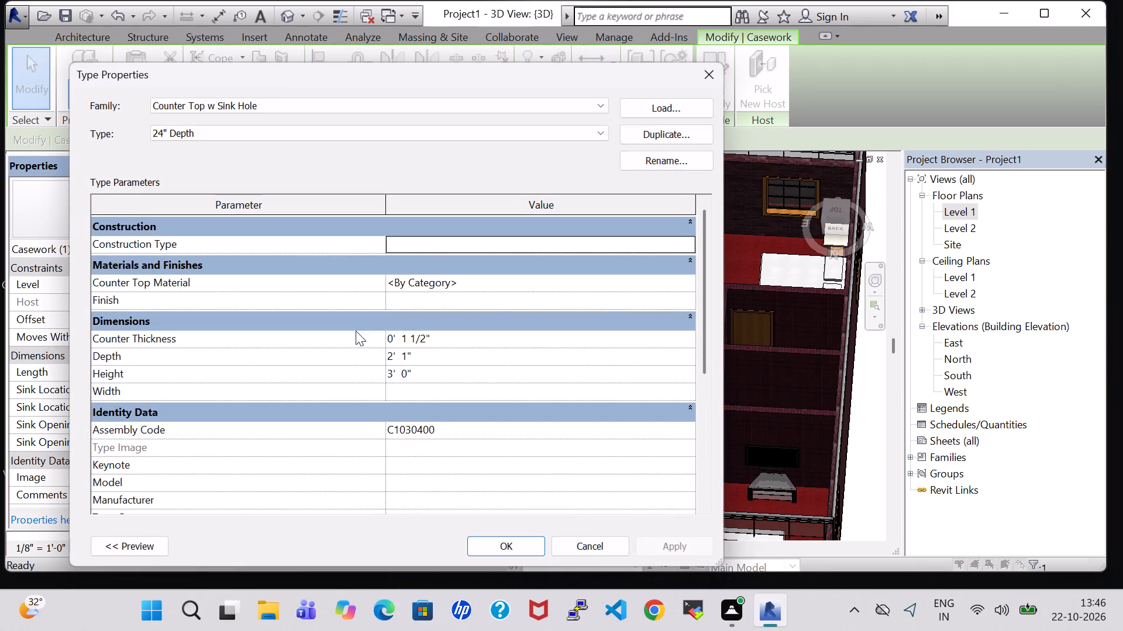
pyautogui.scroll(-1, 387, 373)
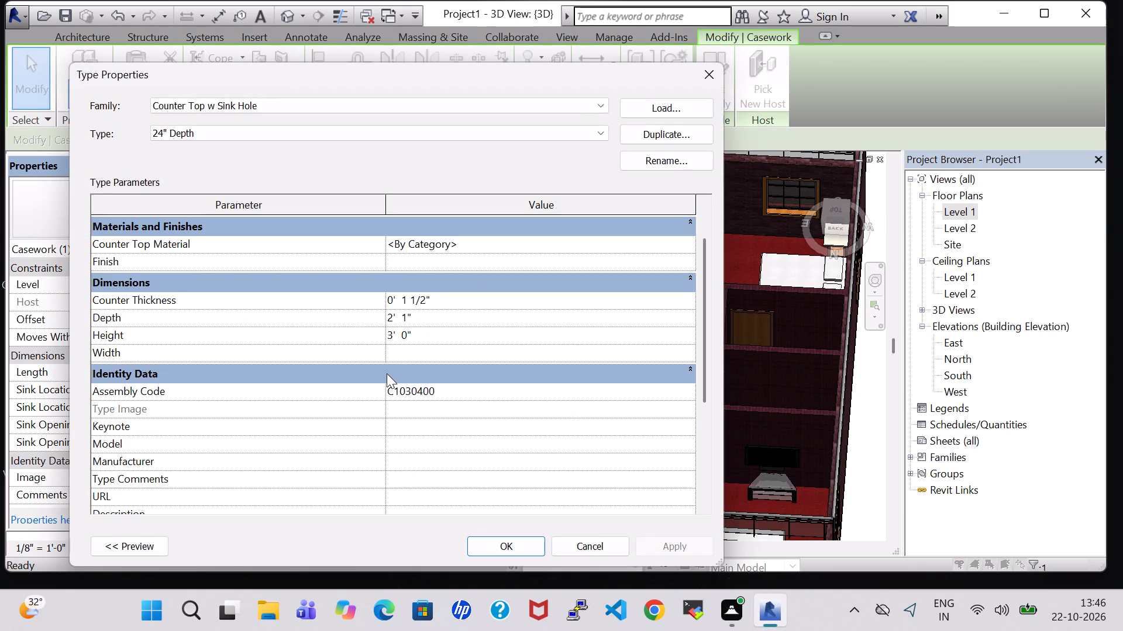
pyautogui.scroll(1, 394, 345)
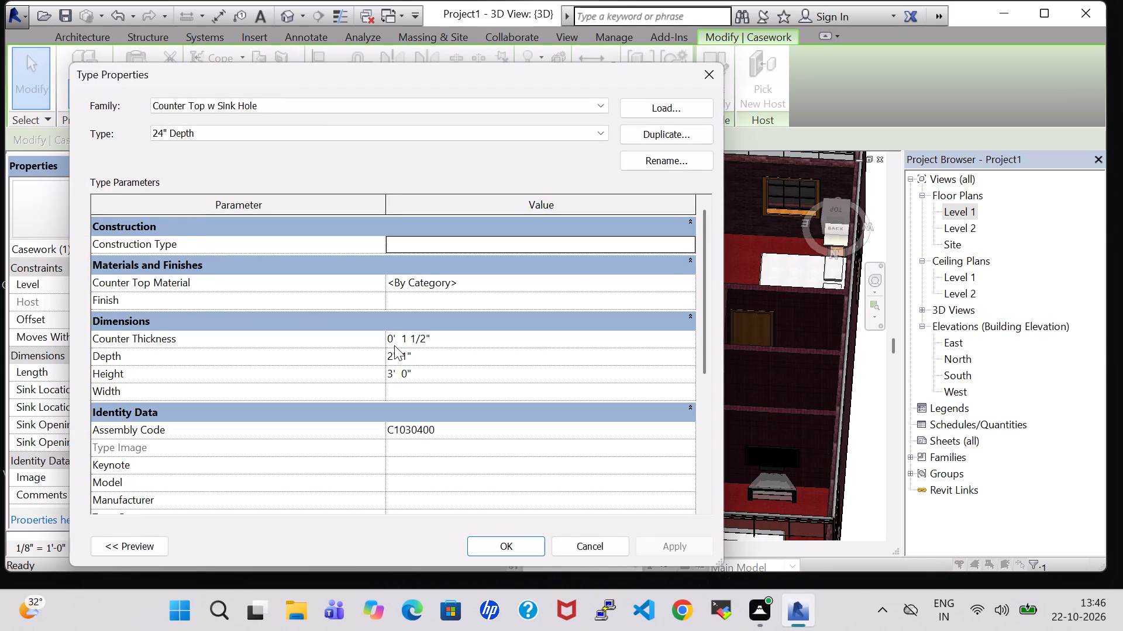
pyautogui.scroll(-2, 394, 345)
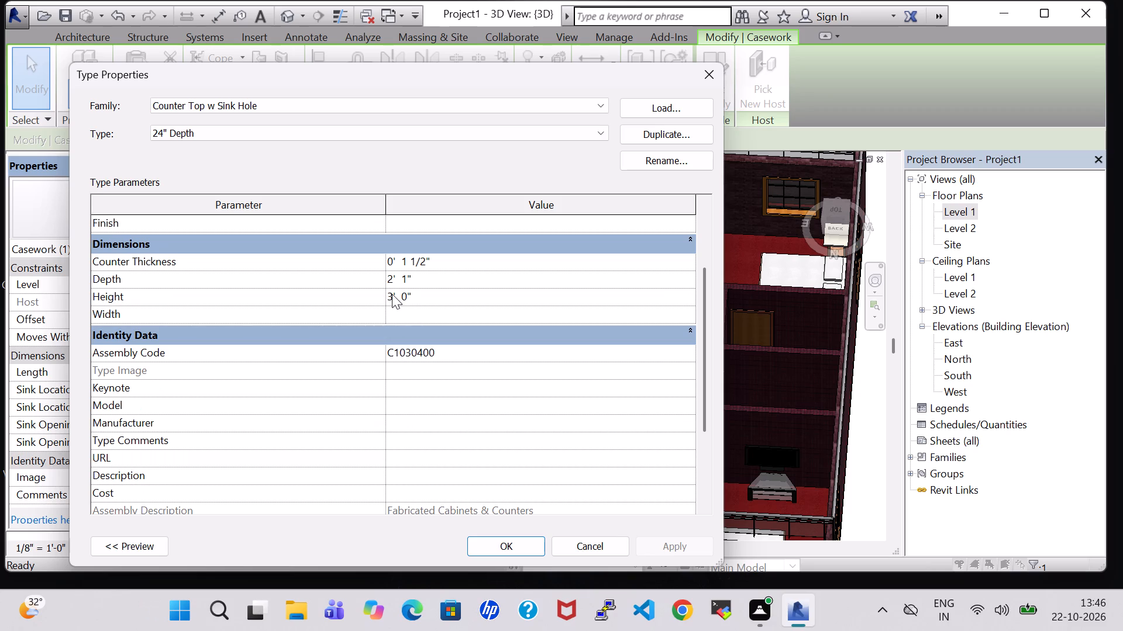
pyautogui.click(393, 320)
pyautogui.click(699, 75)
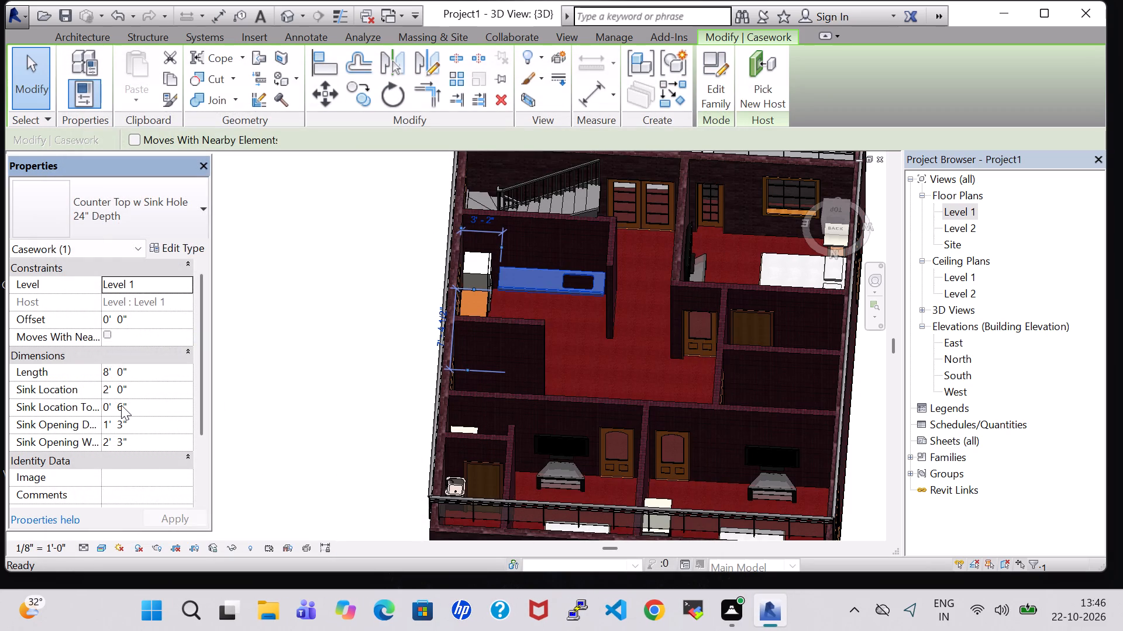
# Set the counter top's length to 6' 0".
pyautogui.click(111, 370)
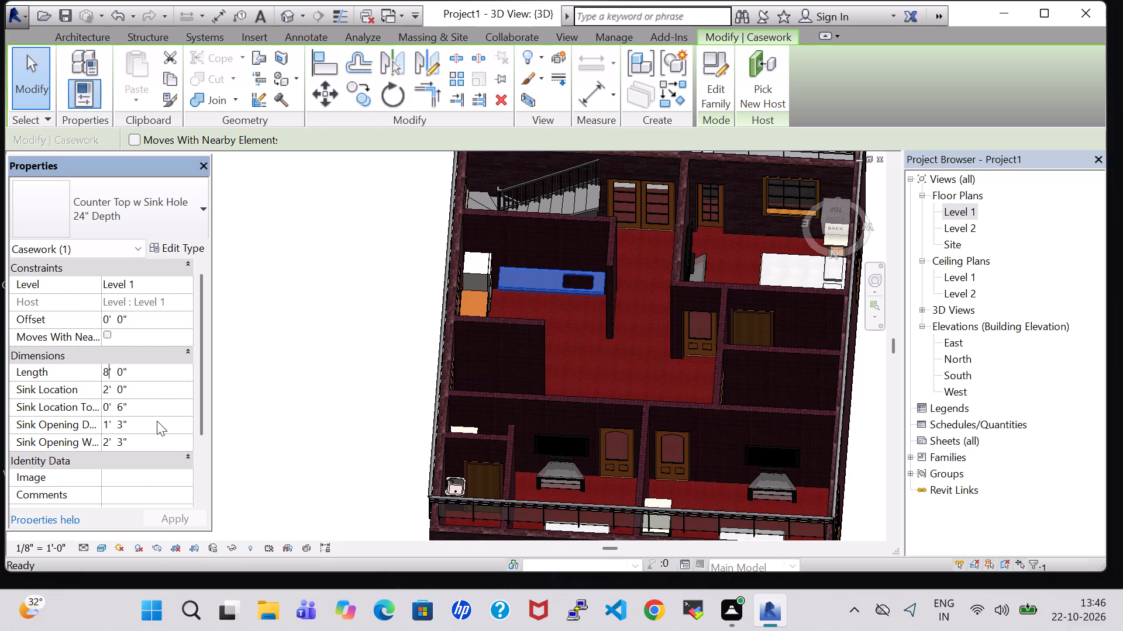
pyautogui.press('BackSpace')
pyautogui.press('6')
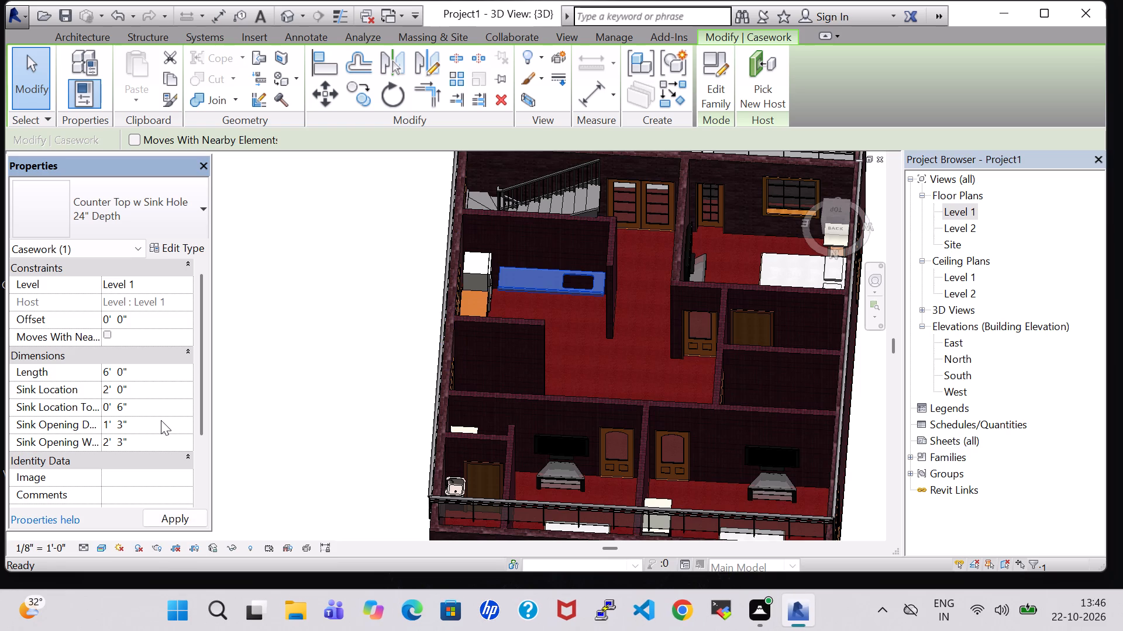
pyautogui.click(274, 398)
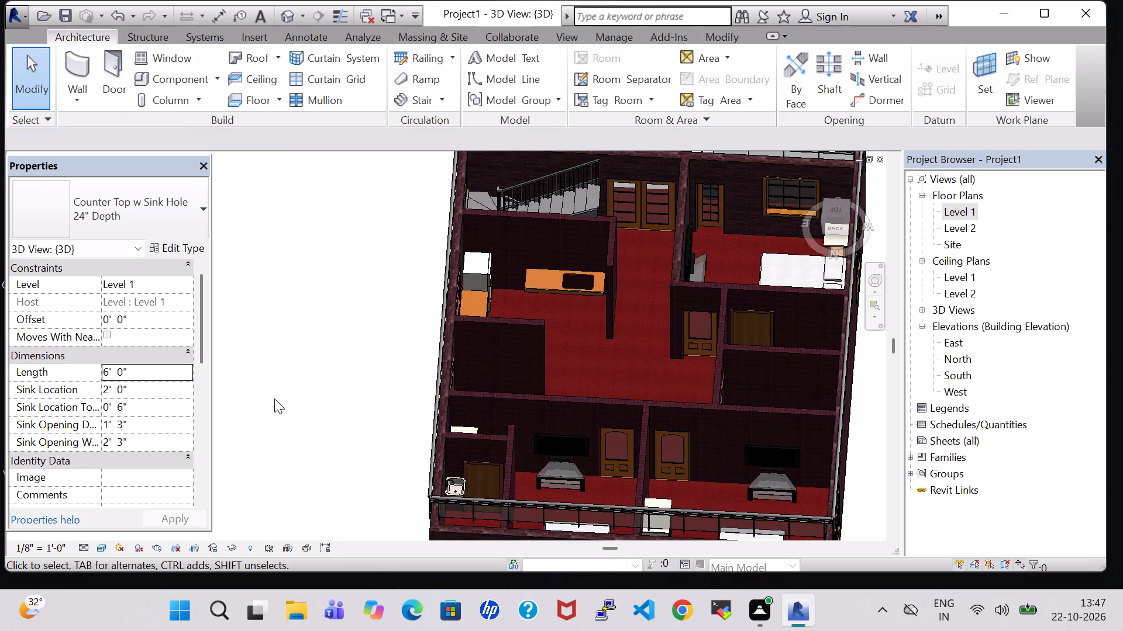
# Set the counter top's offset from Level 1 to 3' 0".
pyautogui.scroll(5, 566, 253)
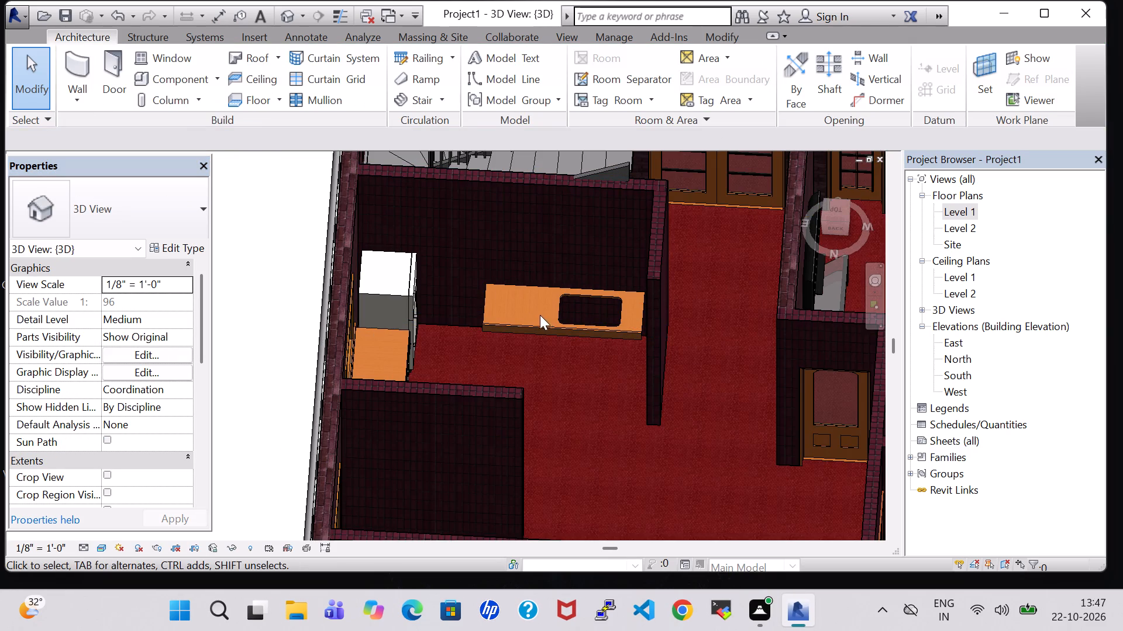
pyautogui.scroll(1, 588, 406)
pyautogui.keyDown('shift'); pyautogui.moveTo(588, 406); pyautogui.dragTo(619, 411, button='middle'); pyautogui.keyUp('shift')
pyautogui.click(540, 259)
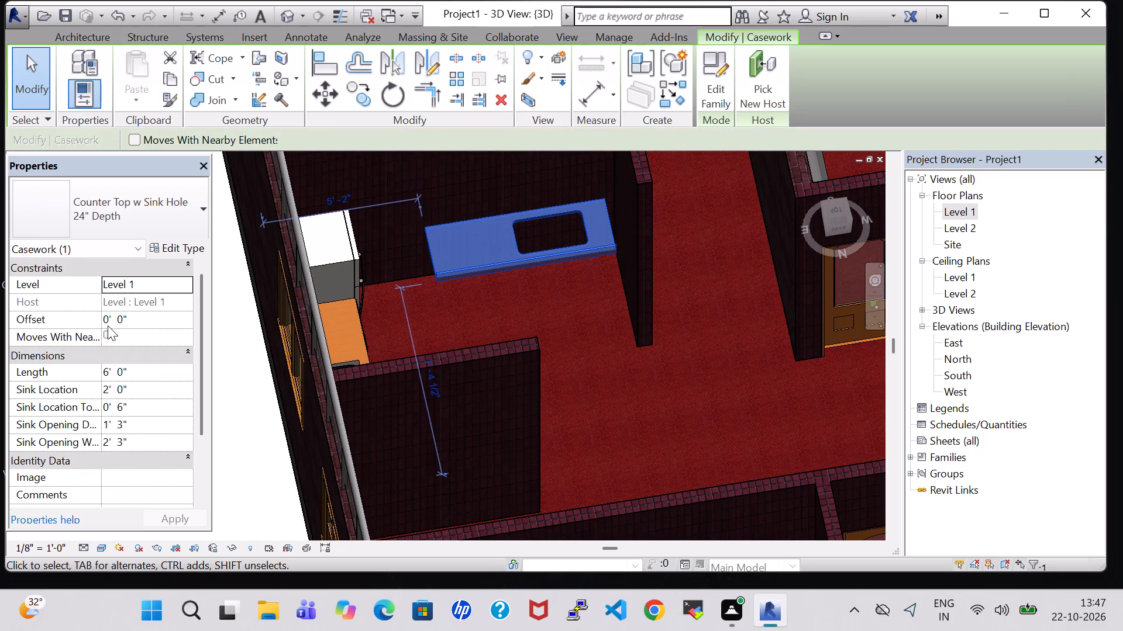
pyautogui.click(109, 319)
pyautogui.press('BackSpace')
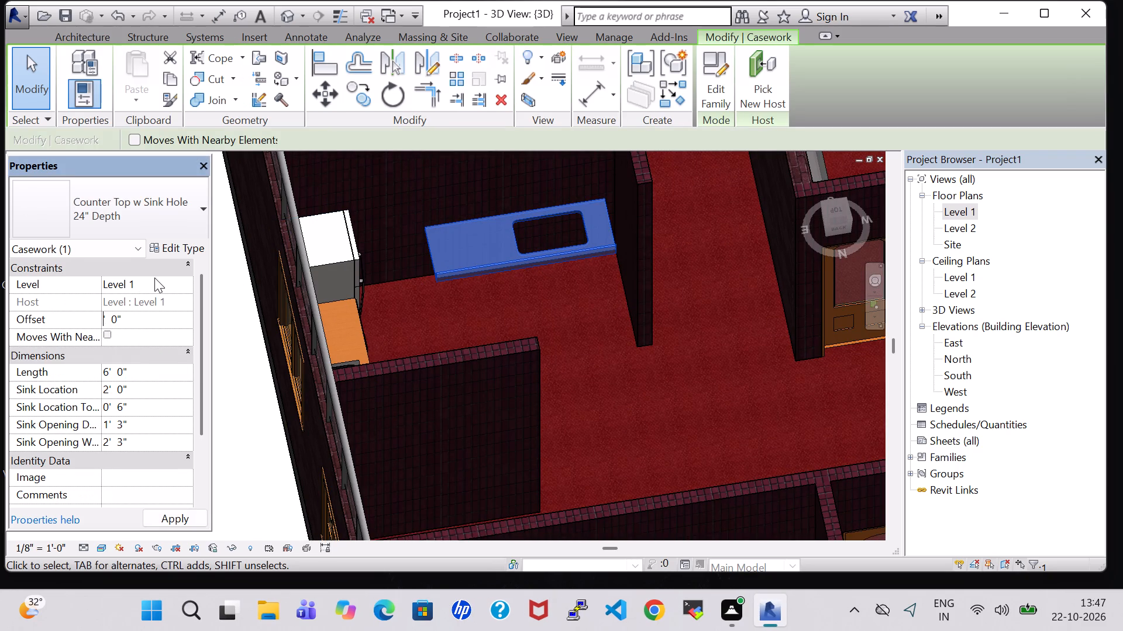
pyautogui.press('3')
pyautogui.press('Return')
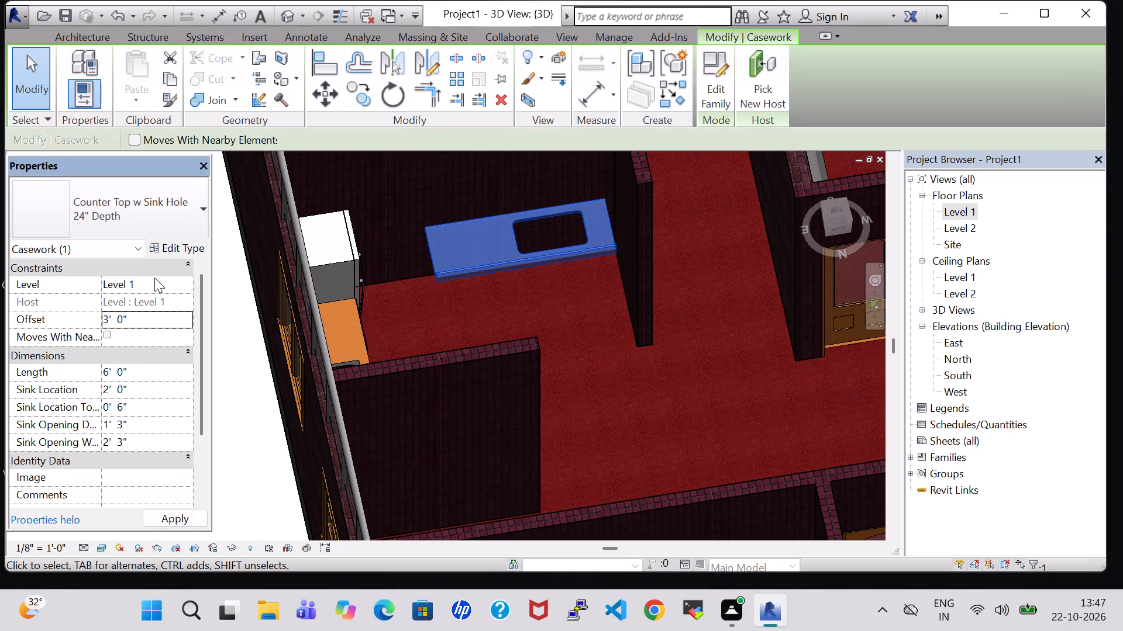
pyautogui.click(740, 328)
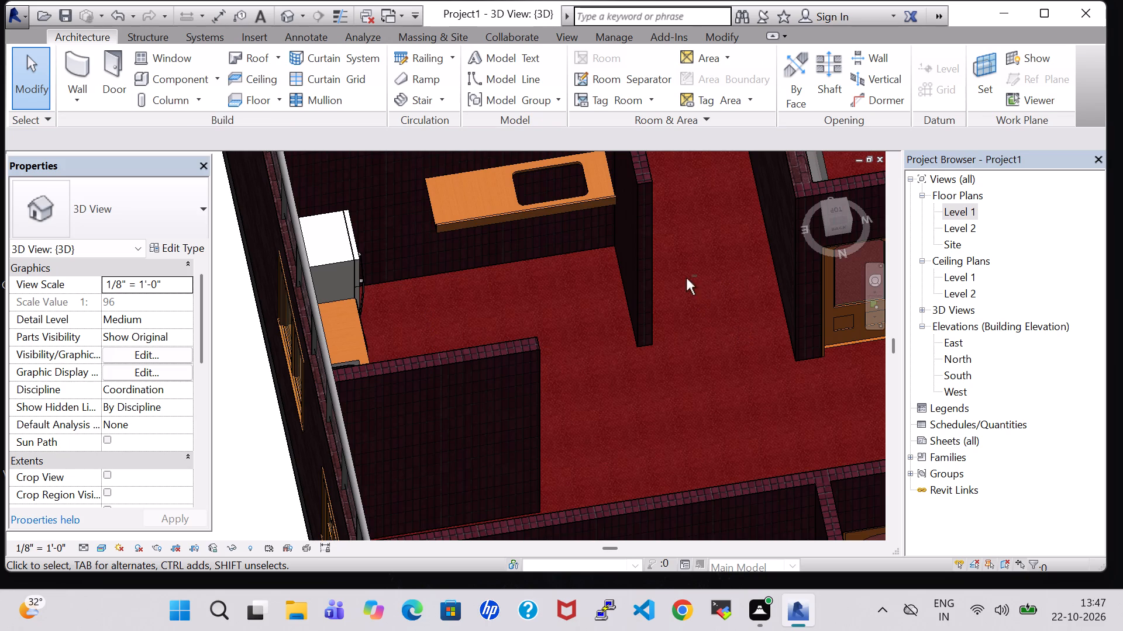
# Set the counter top's offset from Level 1 to 2' 0".
pyautogui.keyDown('shift'); pyautogui.moveTo(688, 362); pyautogui.dragTo(642, 326, button='middle'); pyautogui.keyUp('shift')
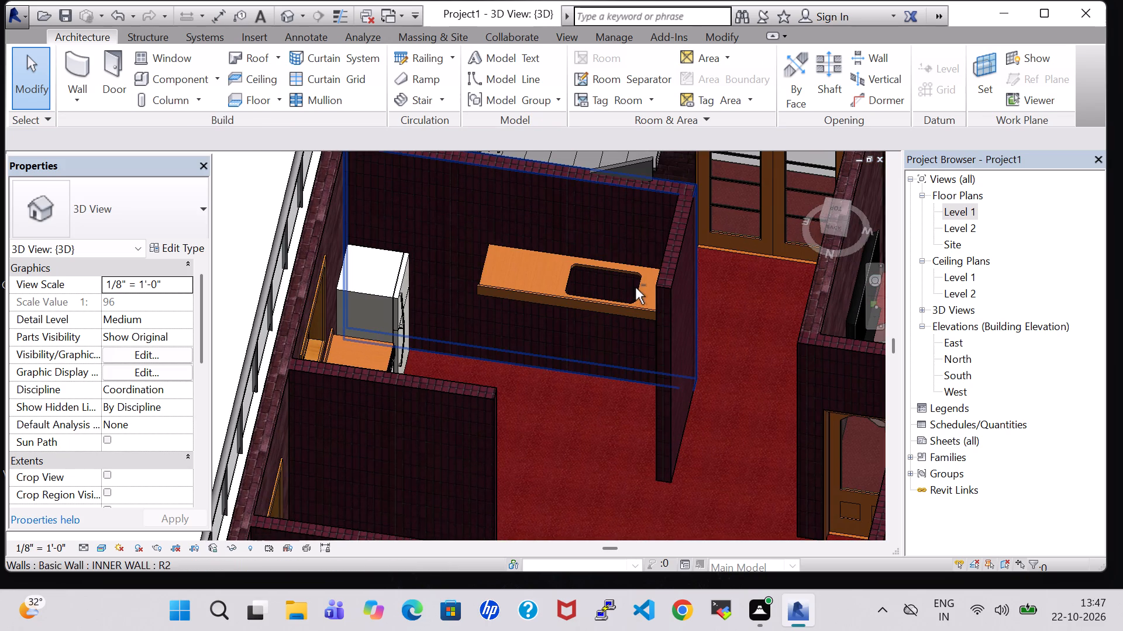
pyautogui.click(521, 290)
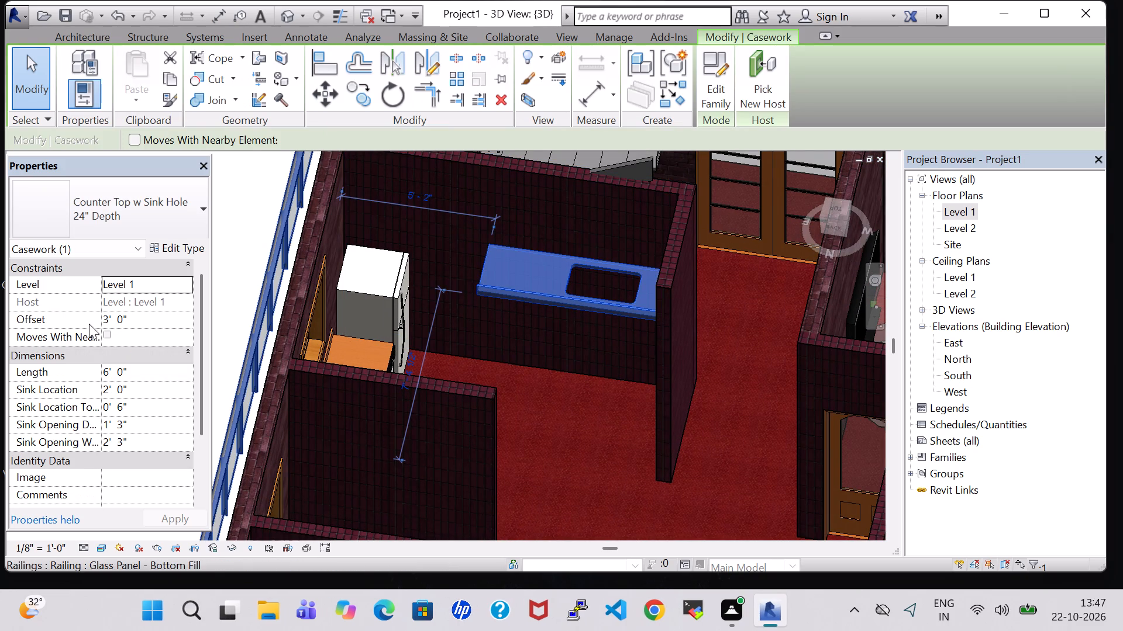
pyautogui.click(107, 317)
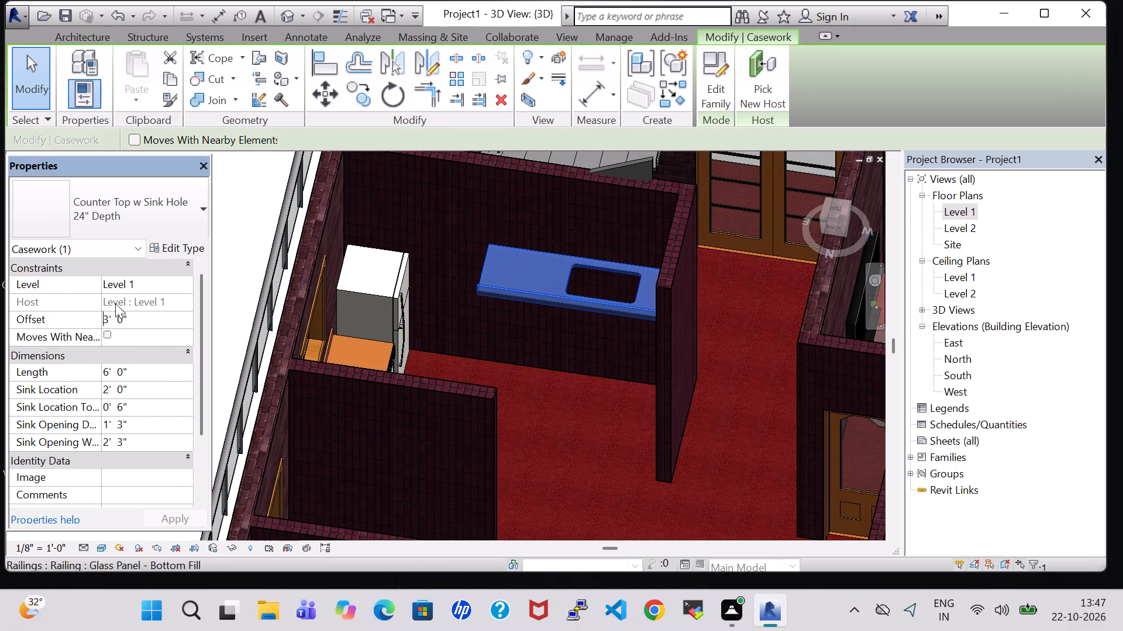
pyautogui.press('Right')
pyautogui.press('BackSpace')
pyautogui.press('2')
pyautogui.press('Return')
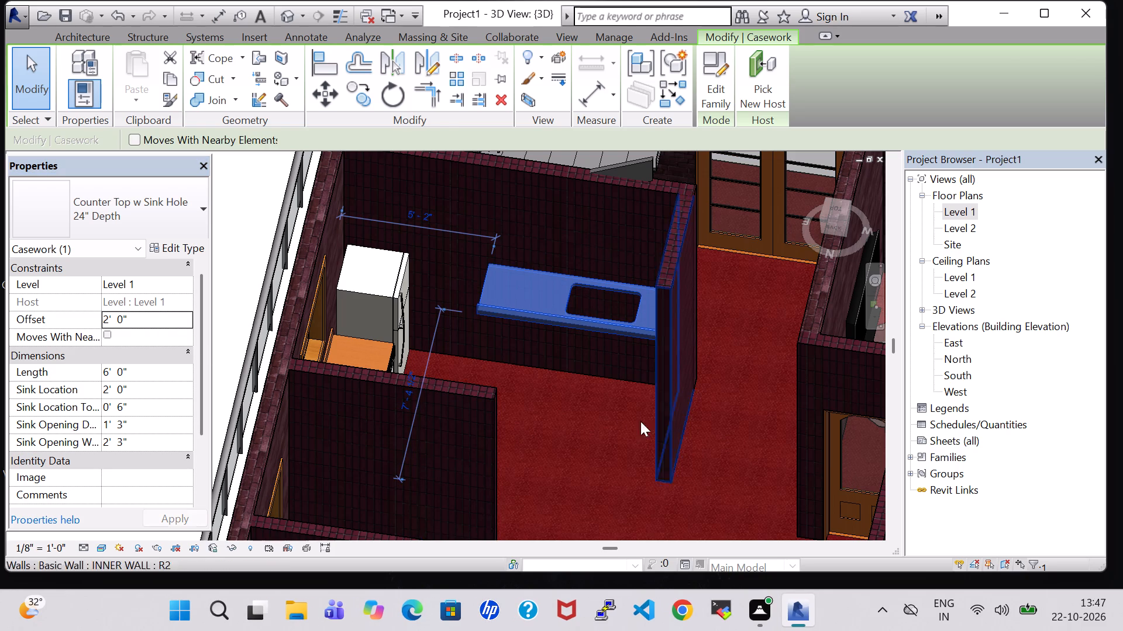
pyautogui.click(568, 421)
# Load the Microwave family from the Domestic folder of the Specialty Equipment library.
pyautogui.click(179, 77)
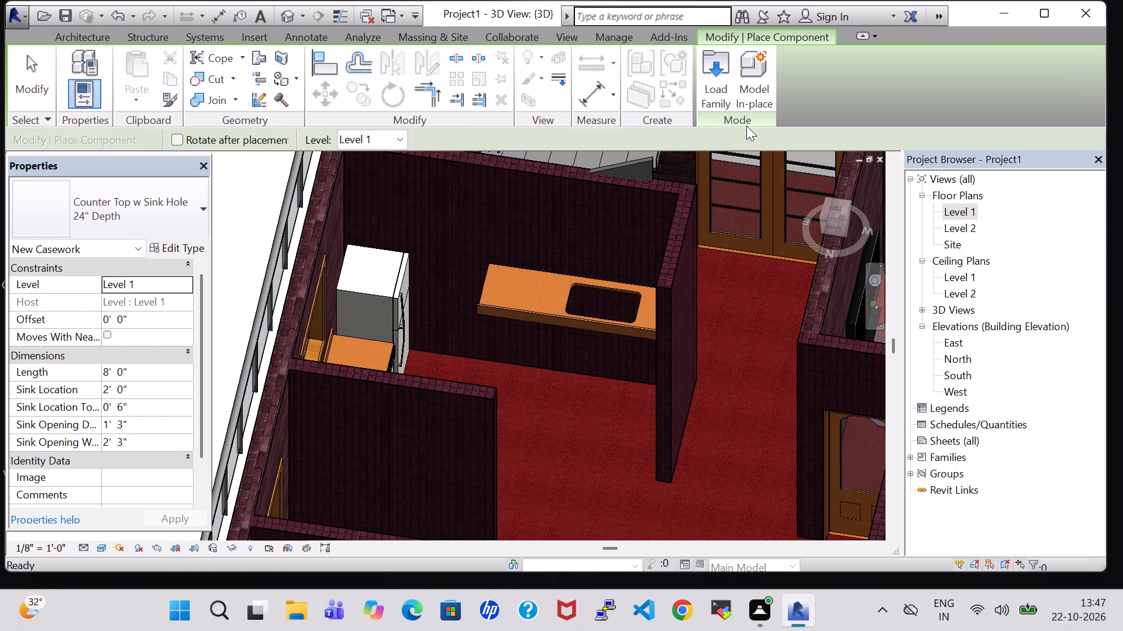
pyautogui.click(714, 79)
pyautogui.scroll(-3, 645, 301)
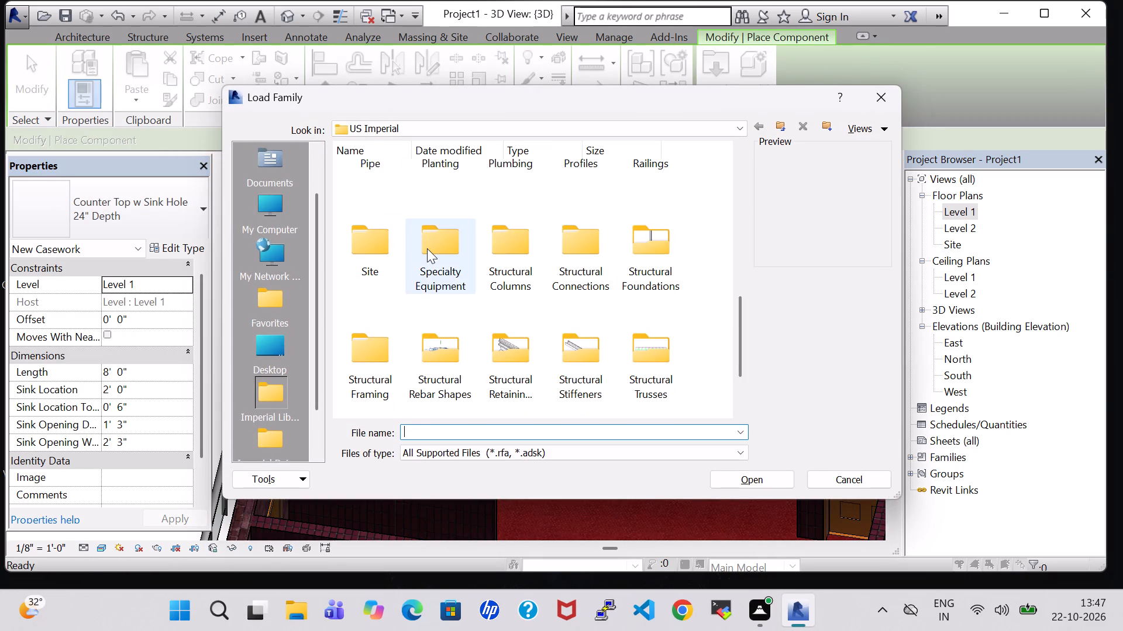
pyautogui.doubleClick(432, 248)
pyautogui.doubleClick(439, 197)
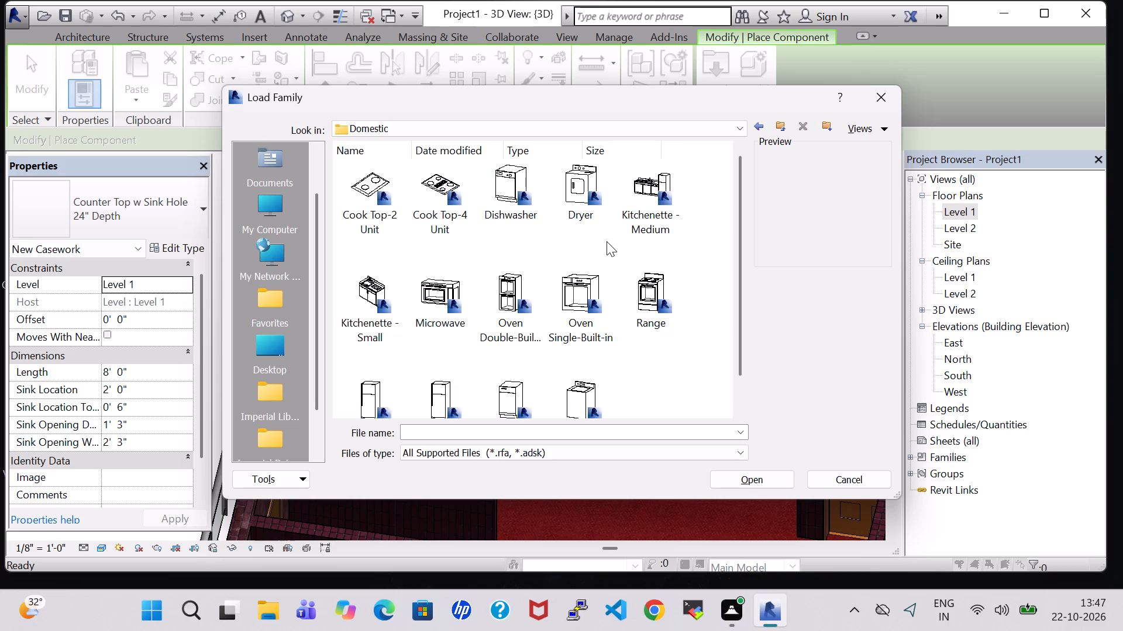
pyautogui.scroll(-2, 607, 241)
pyautogui.click(450, 278)
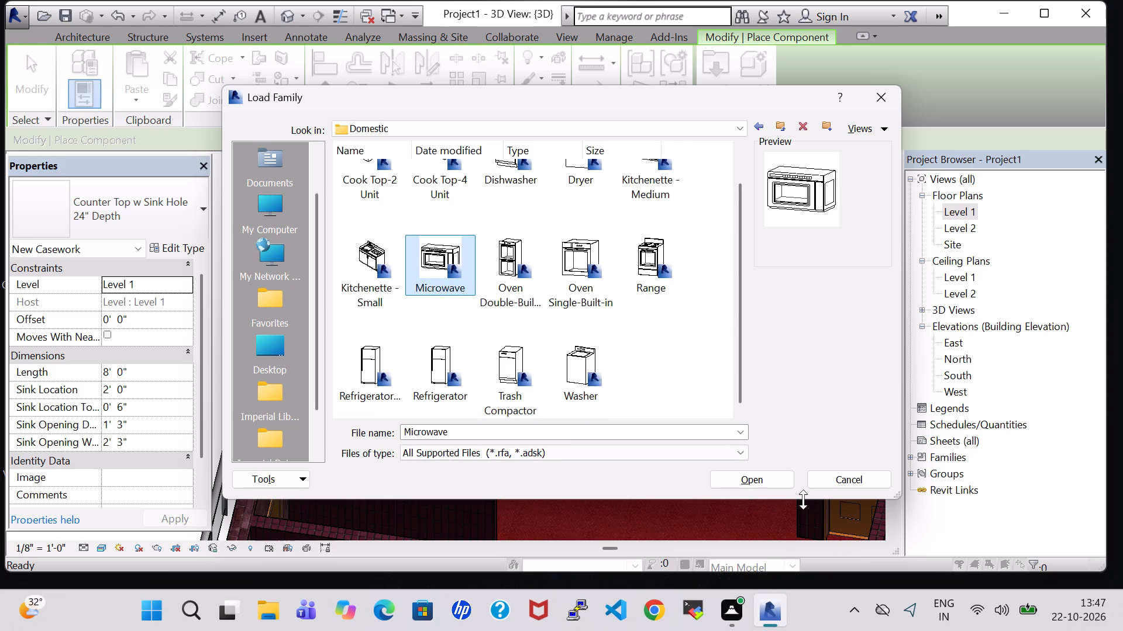
pyautogui.click(770, 481)
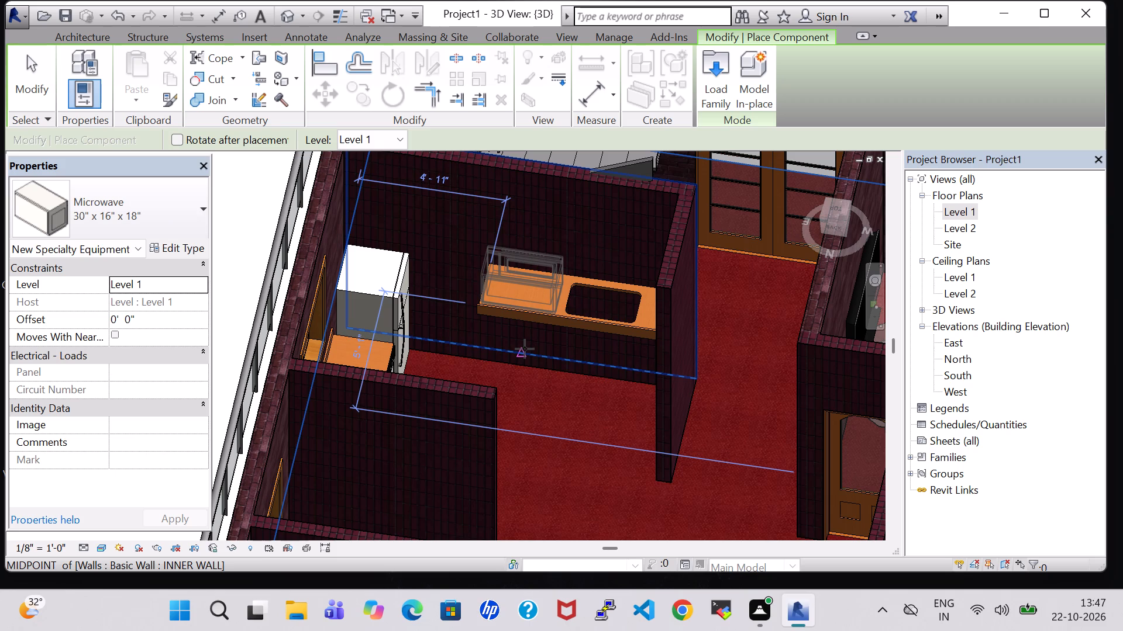
# Place a 30" x 16" x 18" microwave over the counter top beside the sink opening, snapped to the kitchen wall's midpoint.
pyautogui.click(525, 349)
pyautogui.write('``')
pyautogui.press('Escape')
pyautogui.press('Escape')
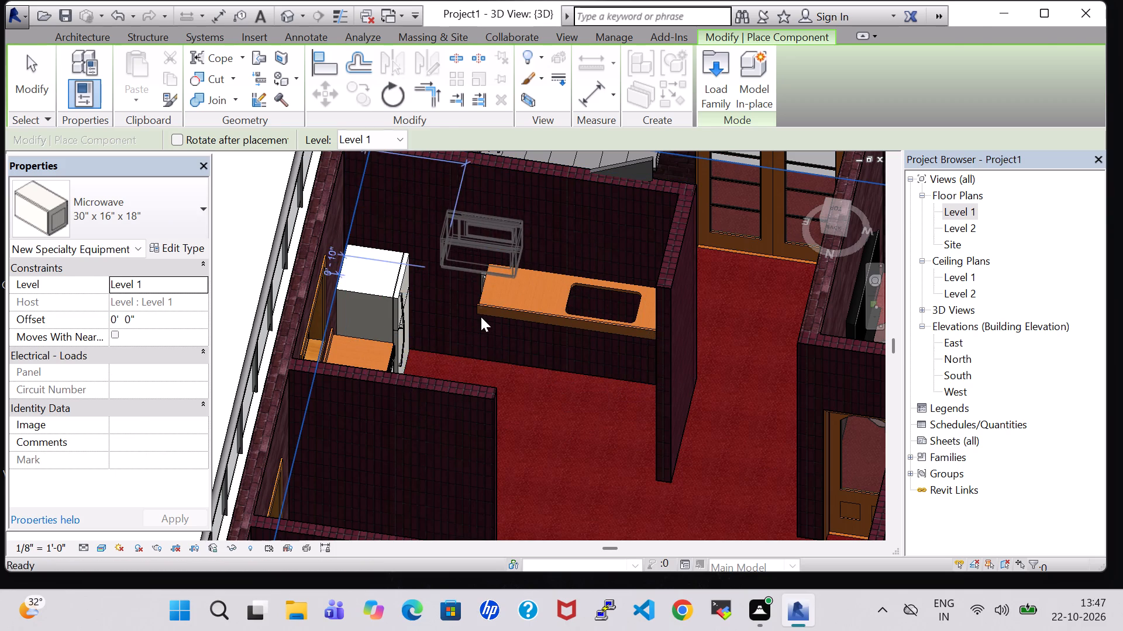
# Set the microwave's offset from Level 1 to 2' 0".
pyautogui.click(485, 276)
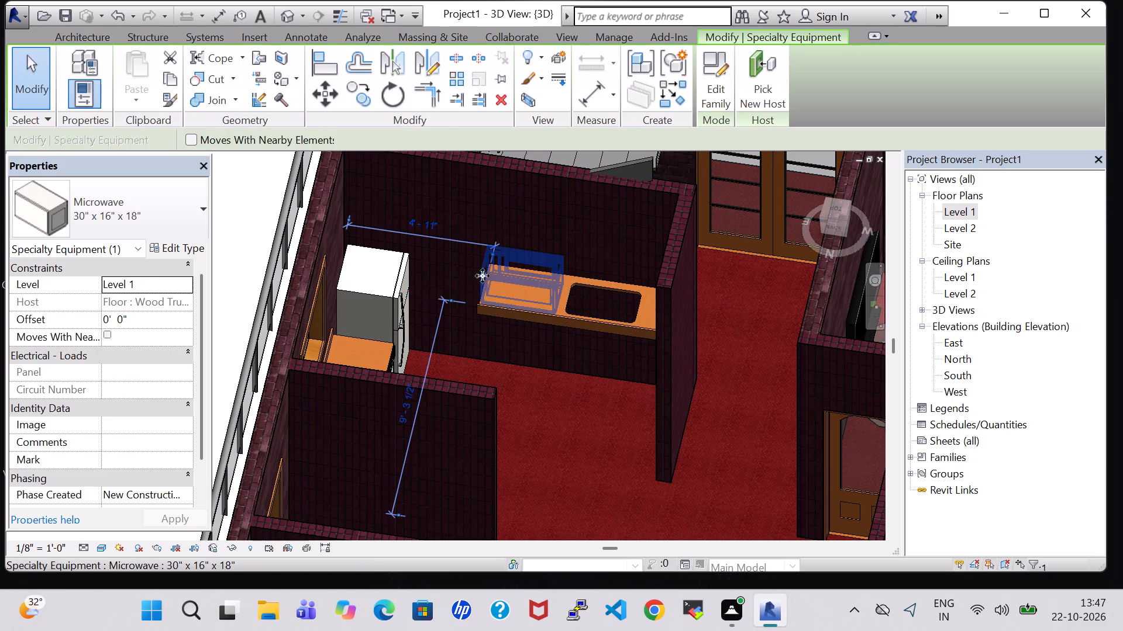
pyautogui.click(111, 319)
pyautogui.press('BackSpace')
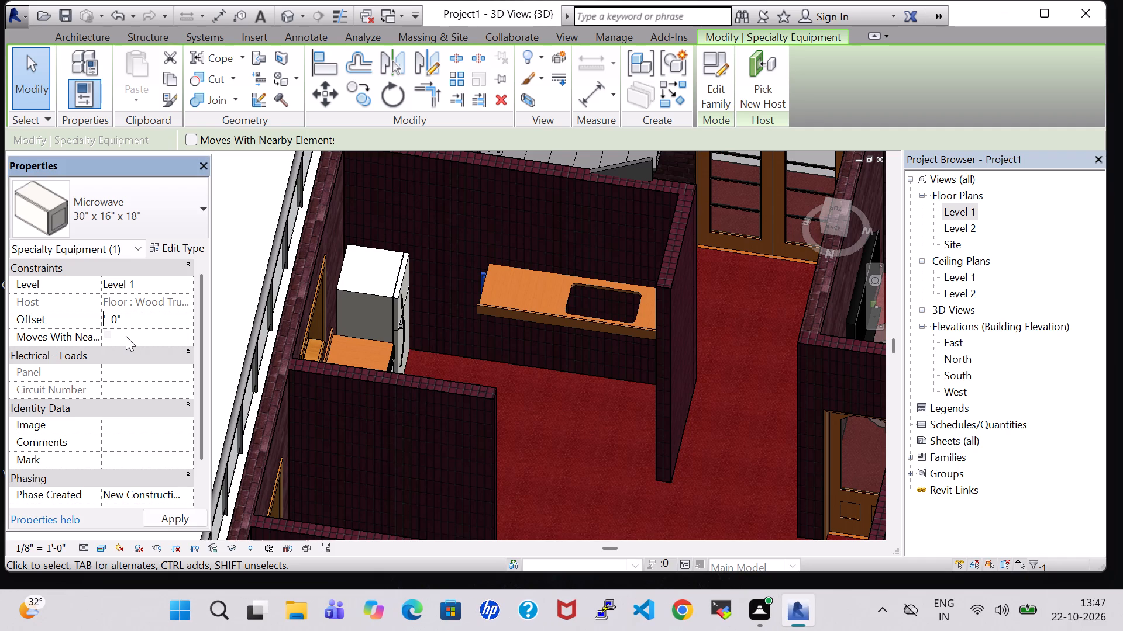
pyautogui.press('2')
pyautogui.press('Return')
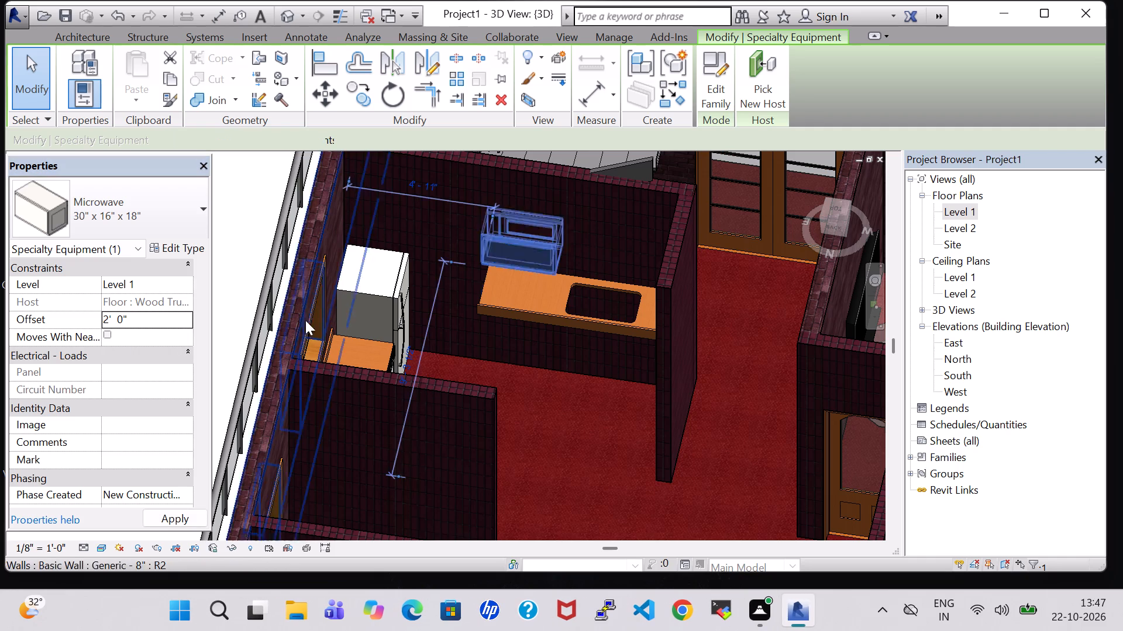
# Rotate the microwave so its door faces the kitchen and nudge it onto the counter top beside the sink opening.
pyautogui.press('Down')
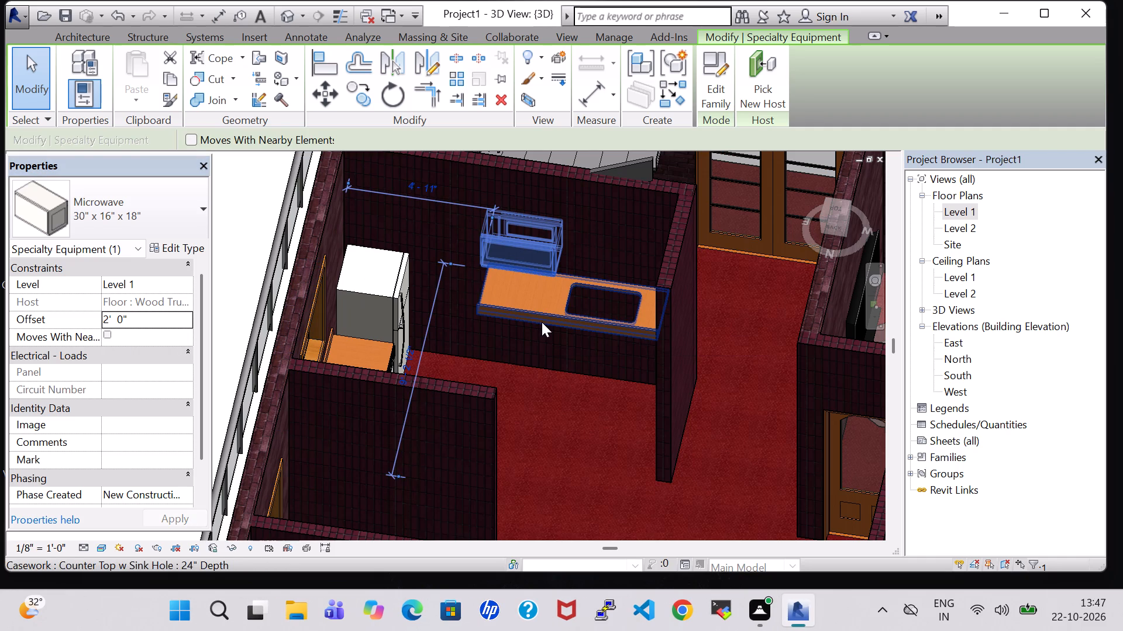
pyautogui.press('space')
pyautogui.press('space')
pyautogui.press('Down')
pyautogui.press('Down')
pyautogui.press('Down')
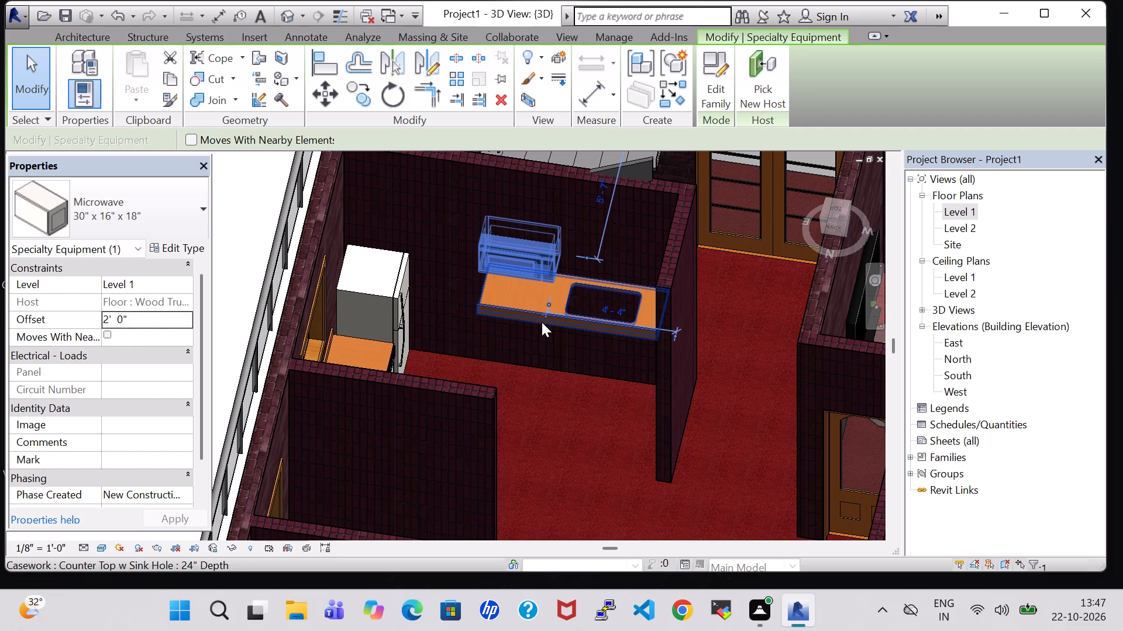
pyautogui.press('Down')
pyautogui.press('Down')
pyautogui.press('Down')
pyautogui.press('Down')
pyautogui.press('Down')
pyautogui.press('Down')
pyautogui.press('Down')
pyautogui.press('Down')
pyautogui.press('Down')
pyautogui.press('Down')
pyautogui.press('Down')
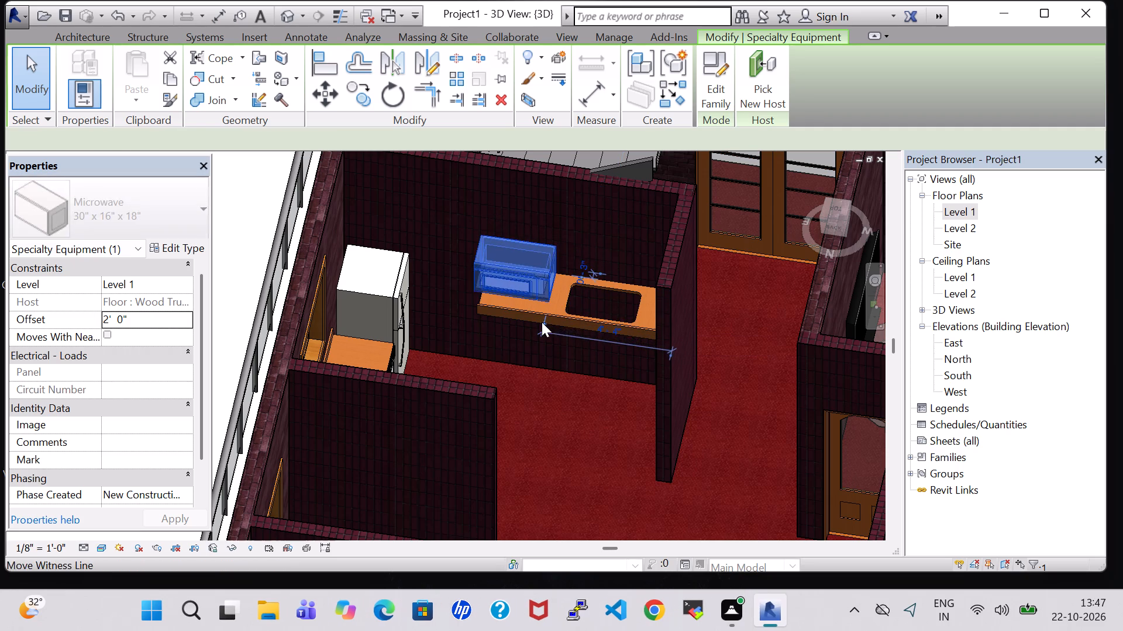
pyautogui.press('Down')
pyautogui.press('Down')
pyautogui.press('Right')
pyautogui.press('Right')
pyautogui.press('Right')
pyautogui.press('Right')
pyautogui.press('Right')
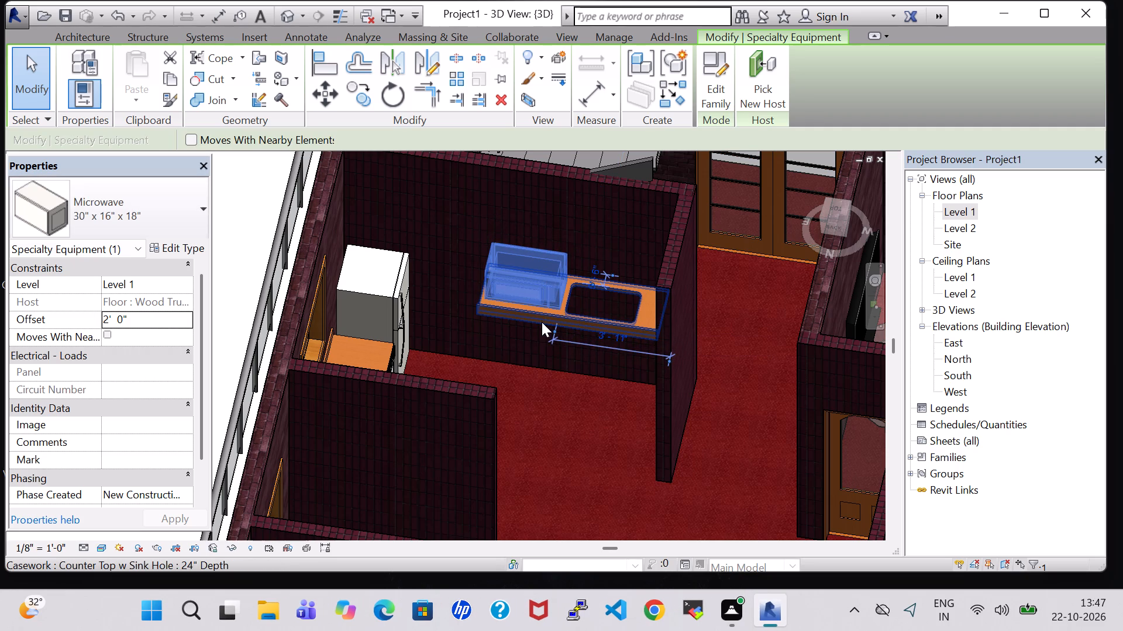
pyautogui.click(243, 233)
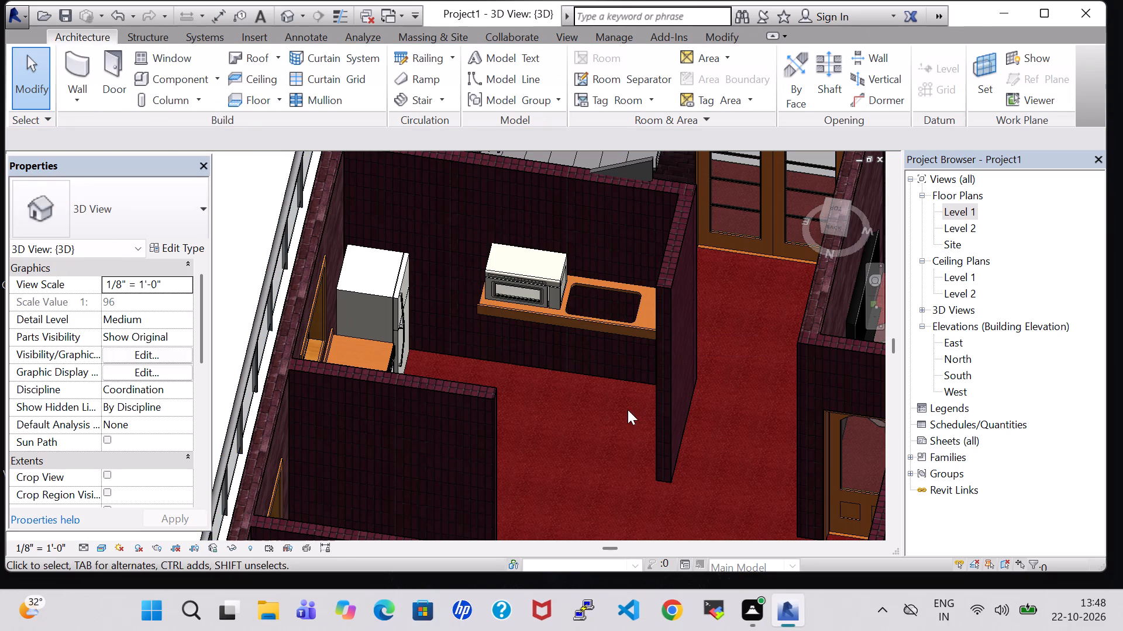
# Examine the placed microwave in 3D and the kitchen layout in the Level 1 floor plan.
pyautogui.keyDown('shift'); pyautogui.moveTo(594, 428); pyautogui.dragTo(641, 367, button='middle'); pyautogui.keyUp('shift')
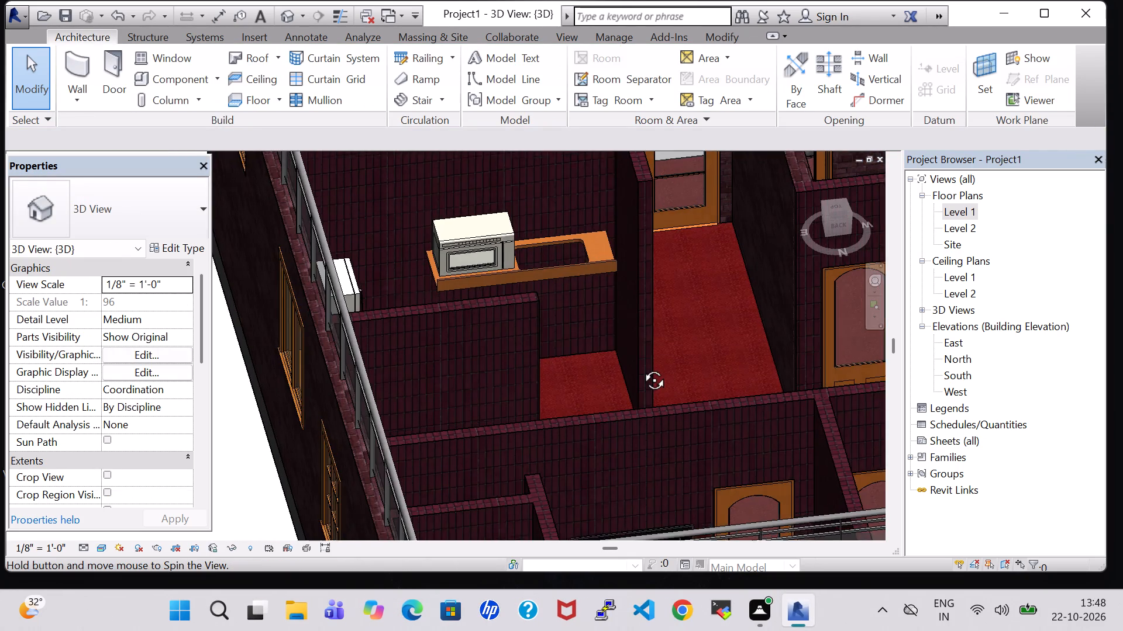
pyautogui.keyDown('shift'); pyautogui.moveTo(641, 367); pyautogui.dragTo(640, 387, button='middle'); pyautogui.keyUp('shift')
pyautogui.scroll(-1, 860, 271)
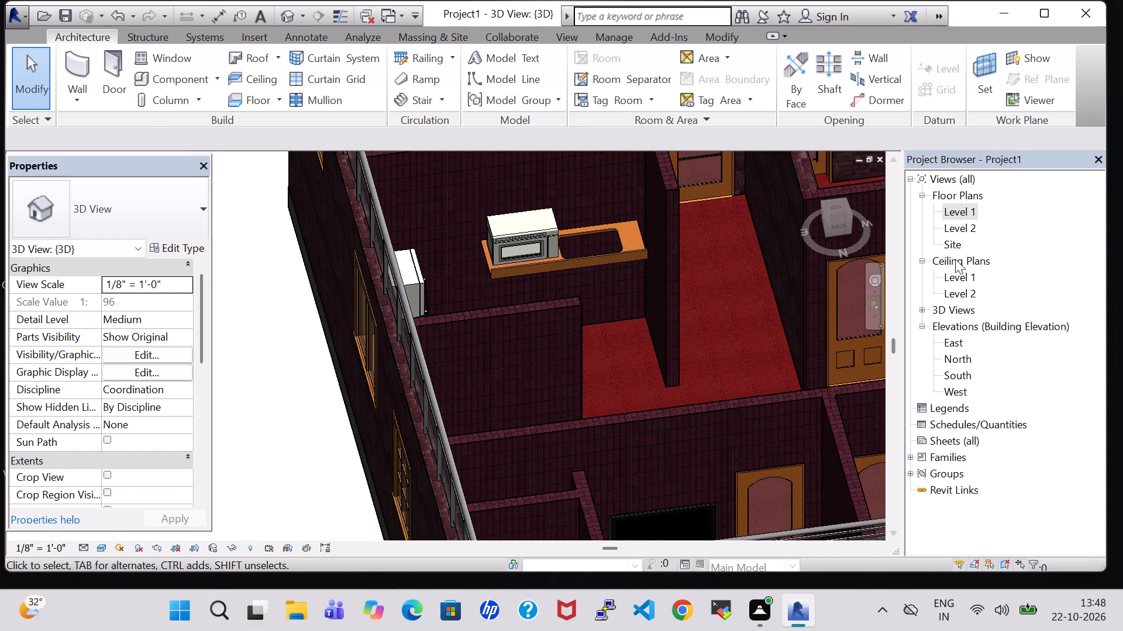
pyautogui.doubleClick(959, 211)
pyautogui.scroll(-3, 698, 327)
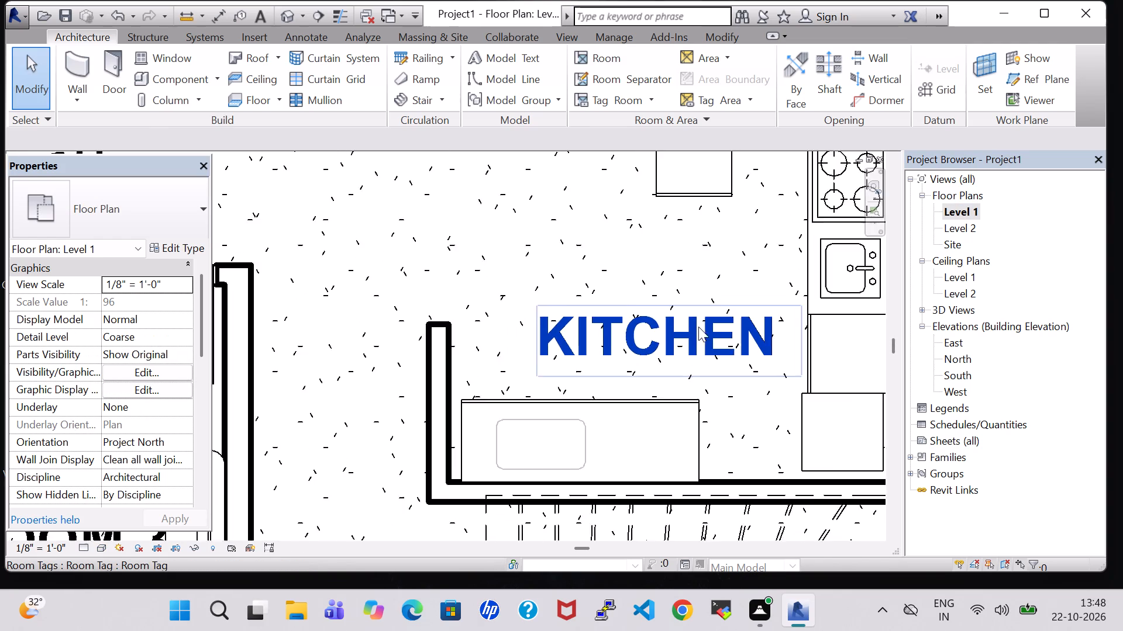
pyautogui.scroll(-4, 715, 342)
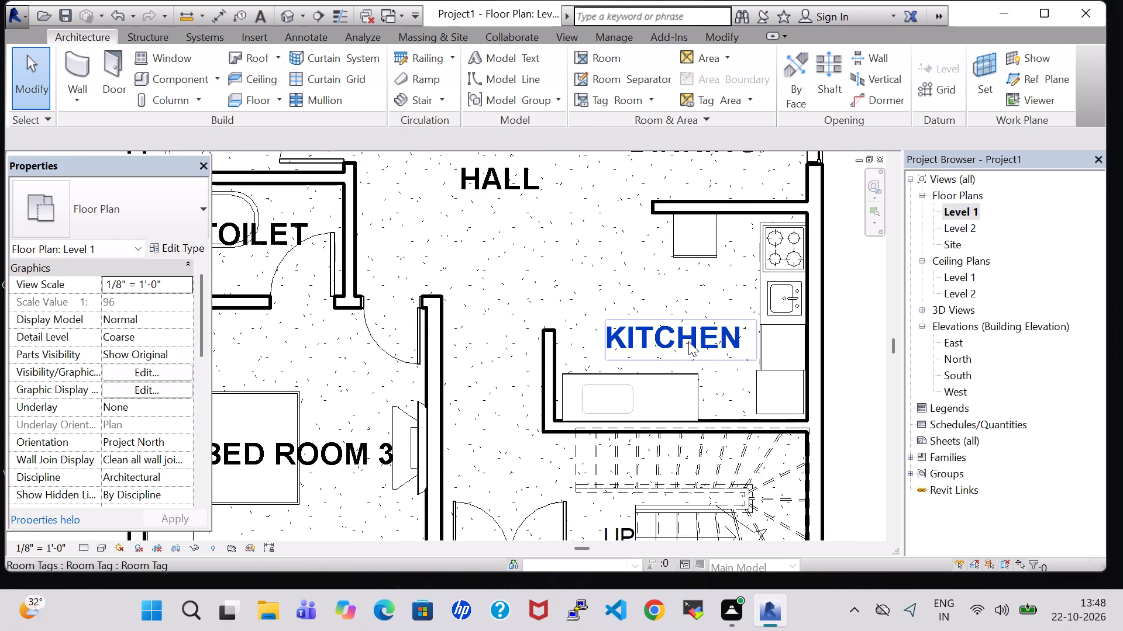
pyautogui.click(831, 351)
pyautogui.scroll(-1, 831, 351)
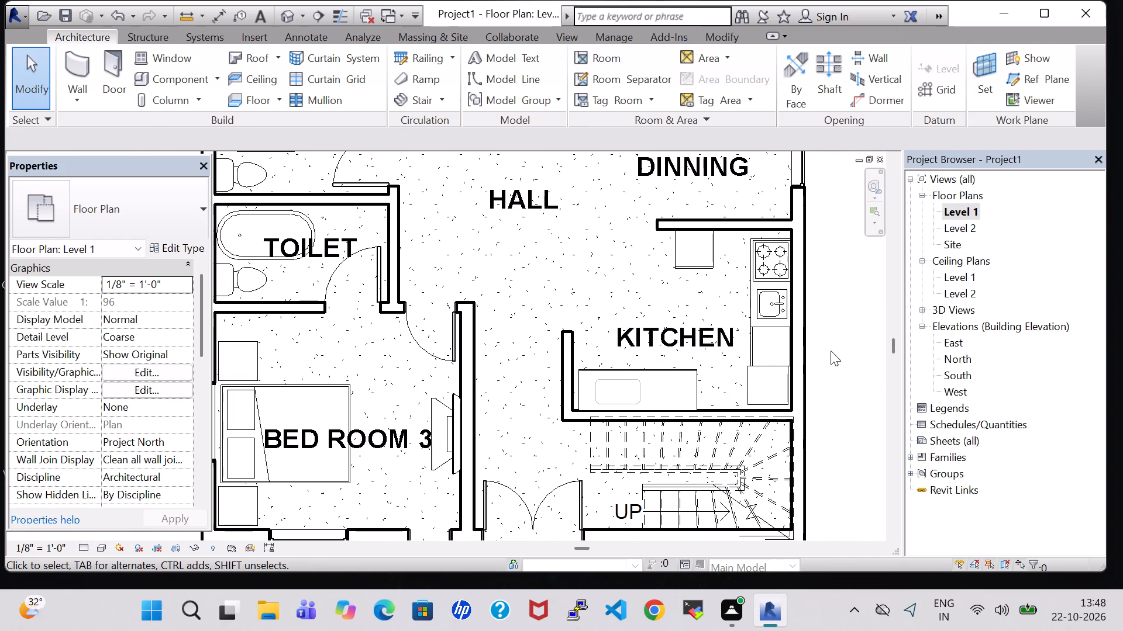
pyautogui.moveTo(831, 351); pyautogui.dragTo(757, 358, button='middle')
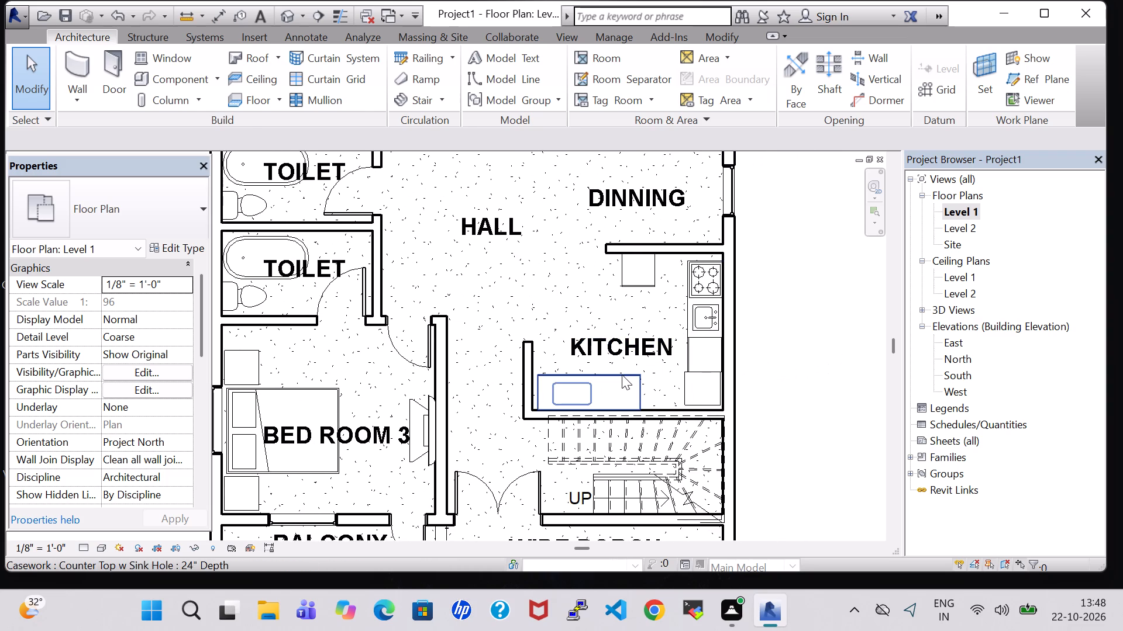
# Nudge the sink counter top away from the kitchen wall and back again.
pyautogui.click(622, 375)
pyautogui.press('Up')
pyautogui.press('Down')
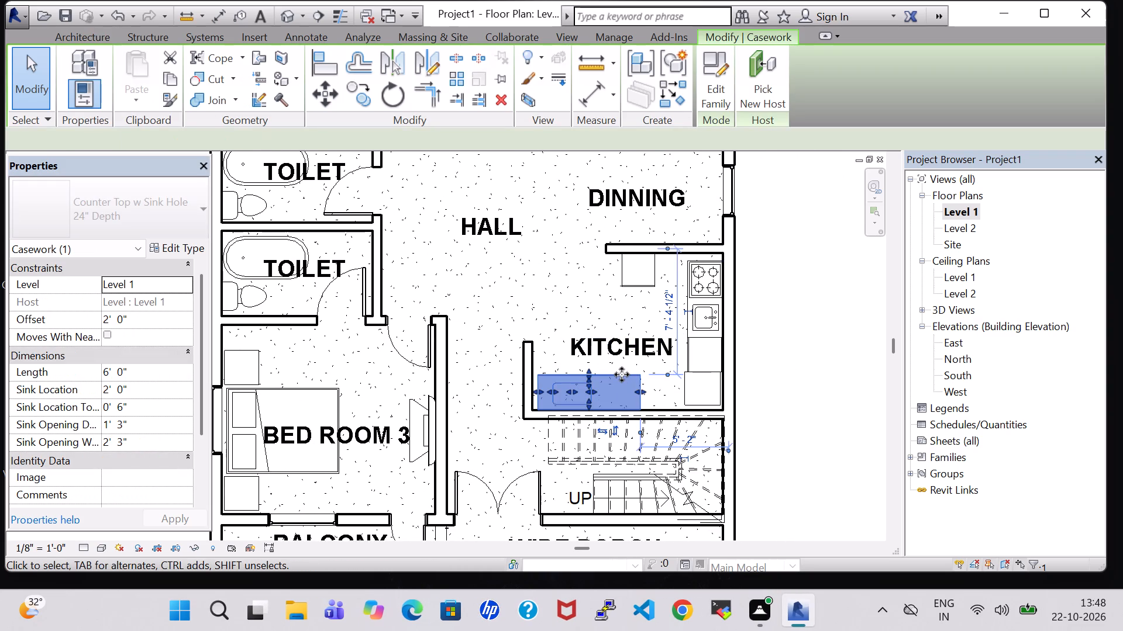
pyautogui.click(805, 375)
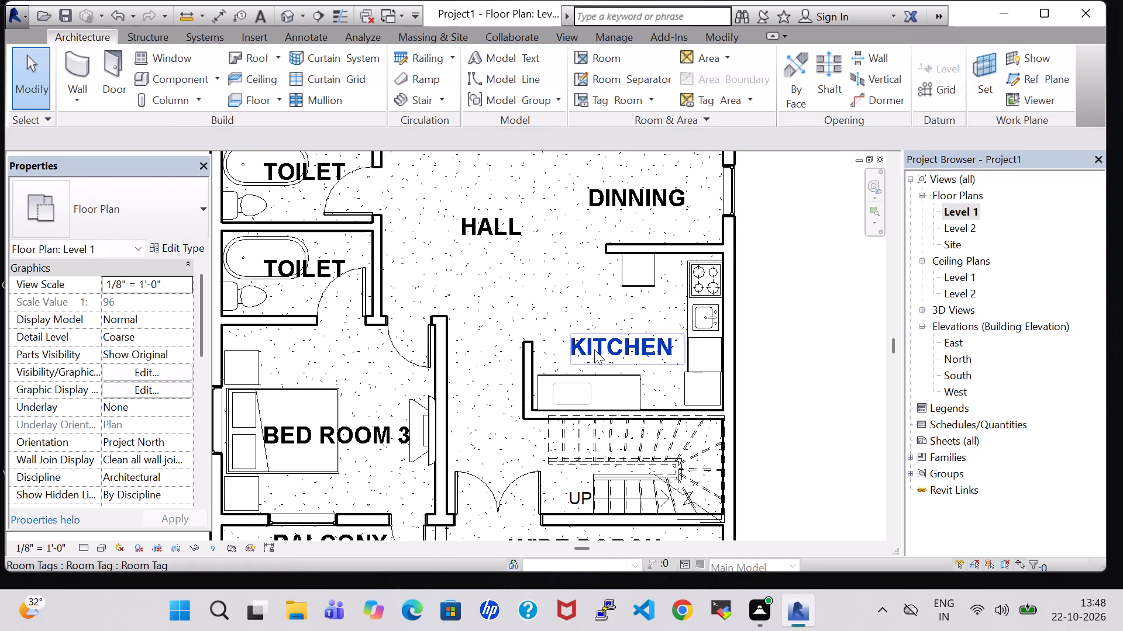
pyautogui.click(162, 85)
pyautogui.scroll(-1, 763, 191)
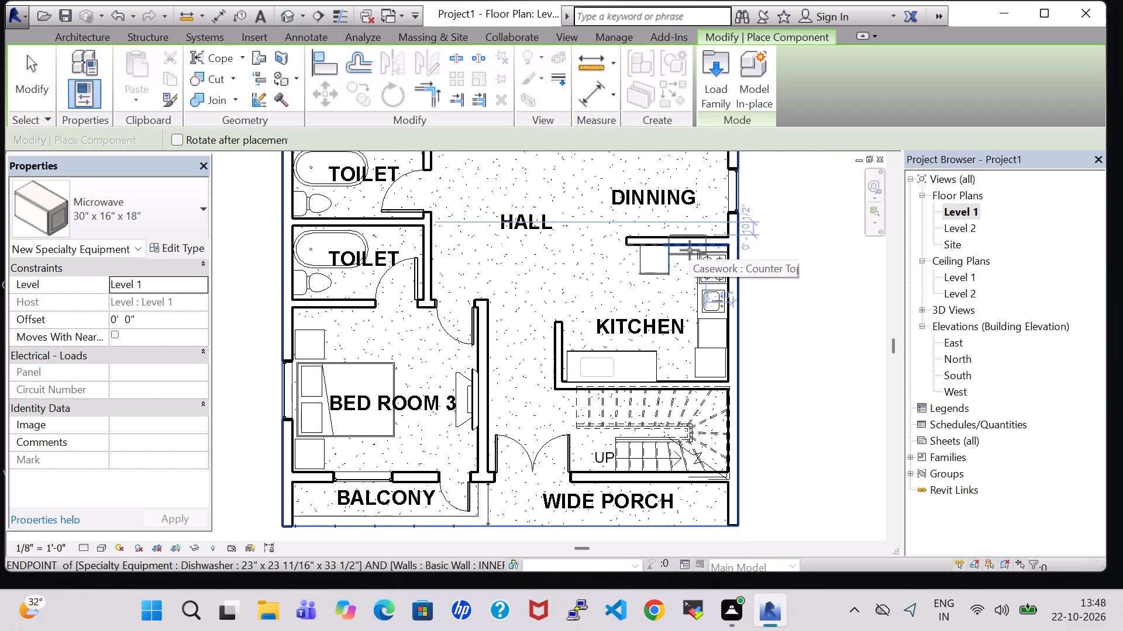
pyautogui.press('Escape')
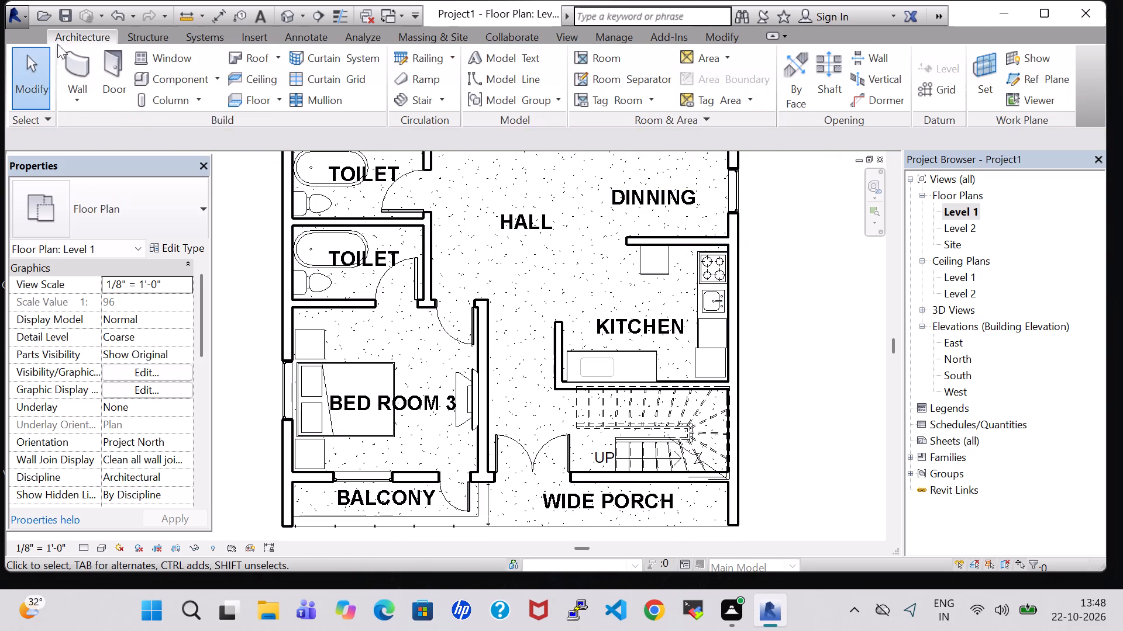
# Load the Oven Double-Built-in family from the Domestic folder of the Specialty Equipment library.
pyautogui.click(181, 77)
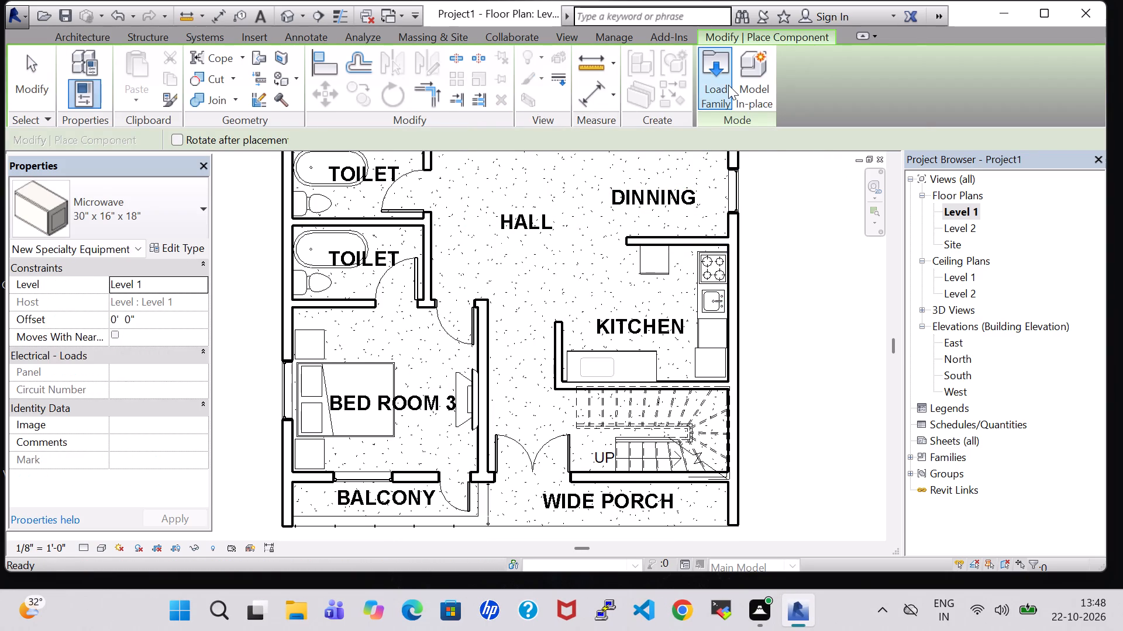
pyautogui.click(728, 85)
pyautogui.scroll(-3, 686, 245)
pyautogui.doubleClick(454, 250)
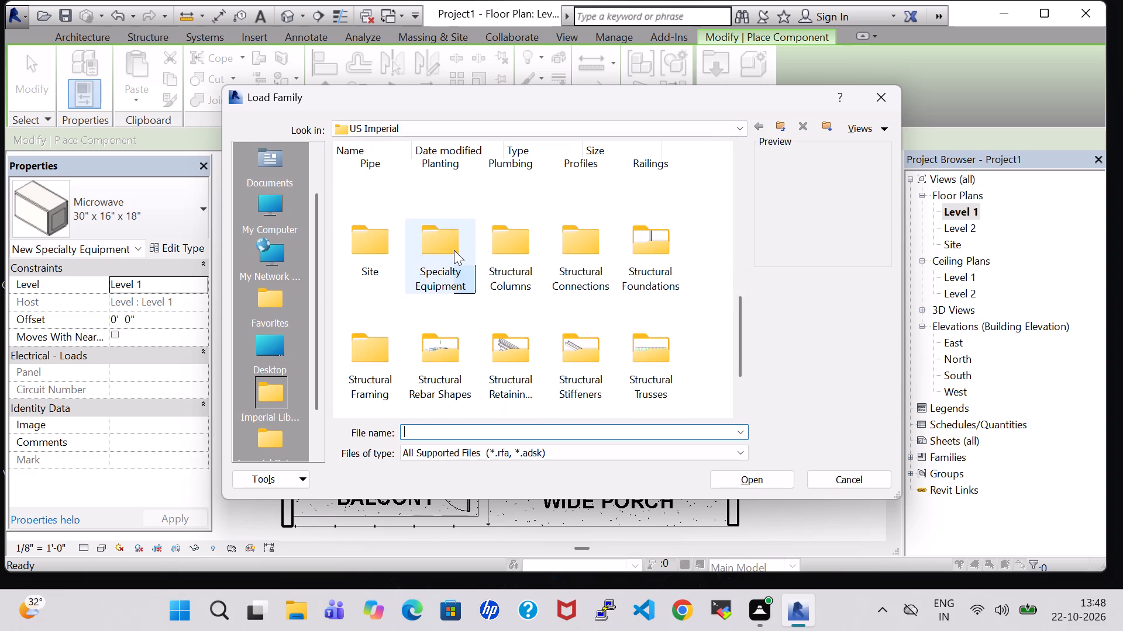
pyautogui.doubleClick(443, 206)
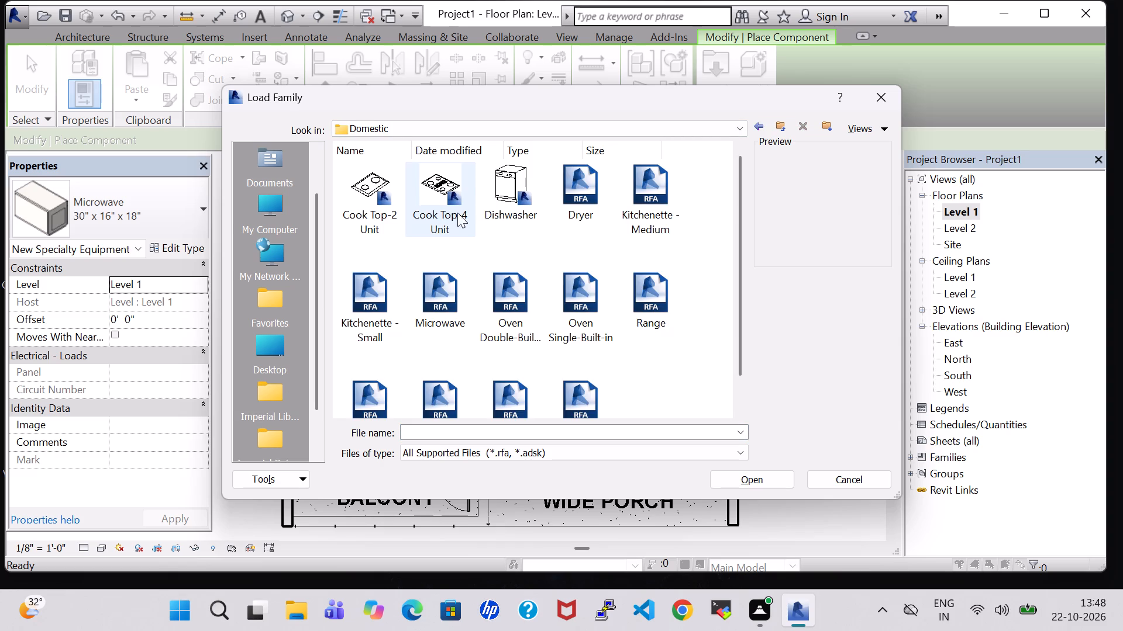
pyautogui.scroll(-1, 481, 230)
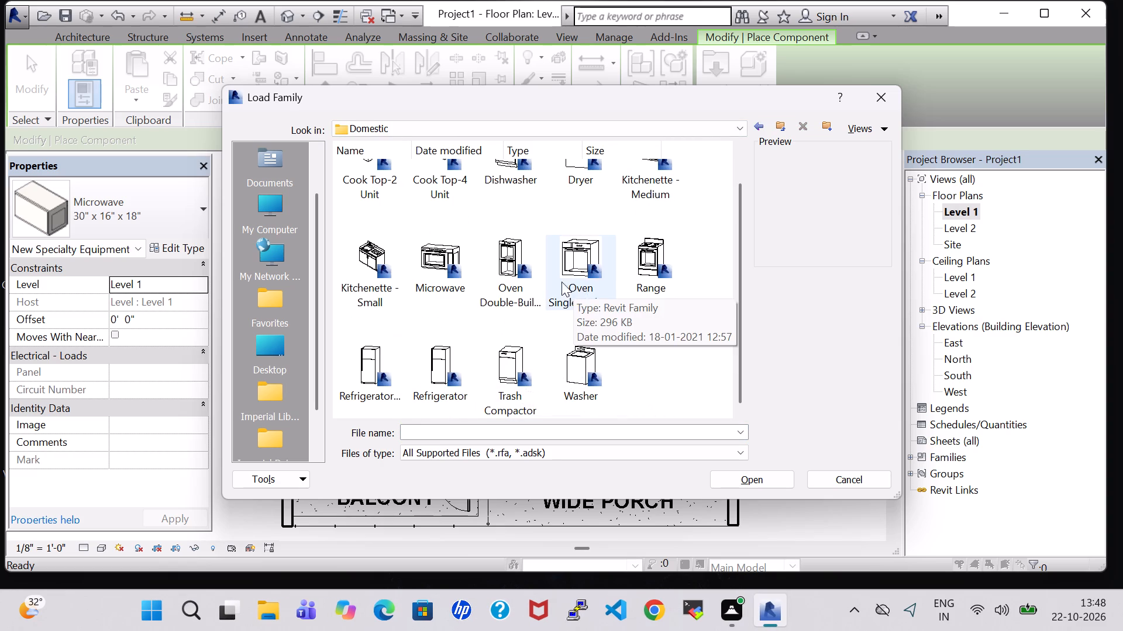
pyautogui.scroll(1, 526, 272)
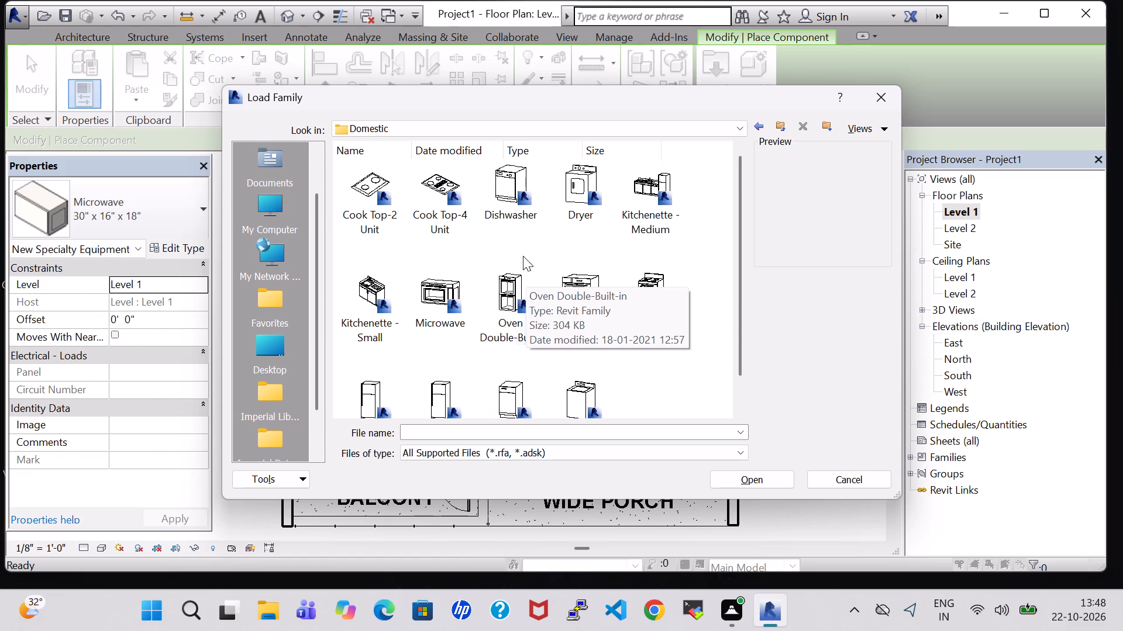
pyautogui.click(502, 285)
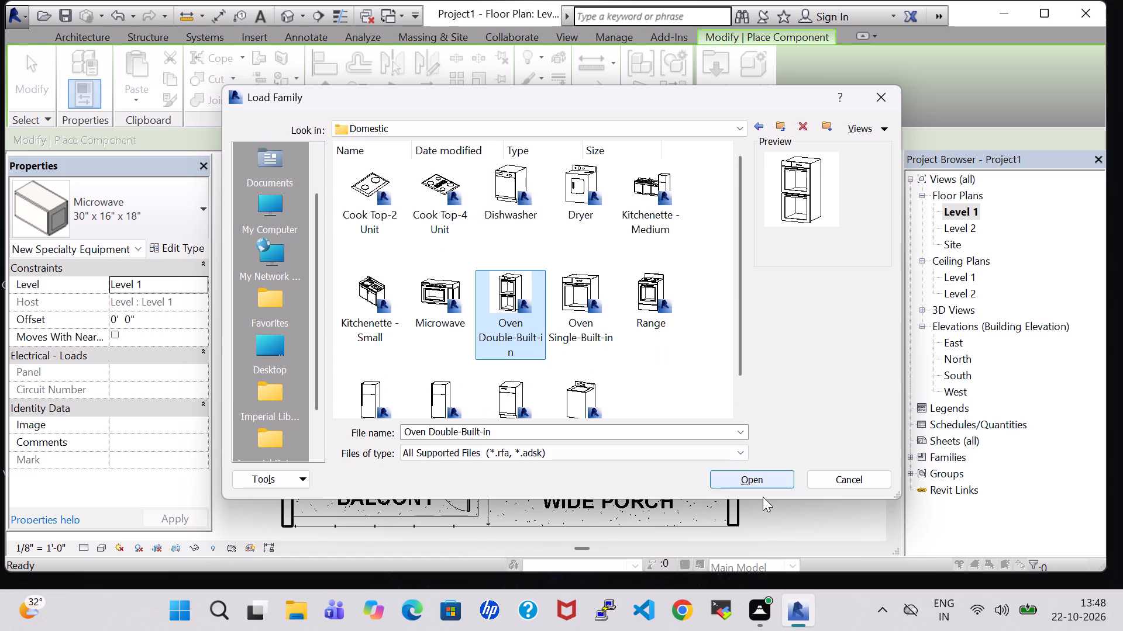
pyautogui.click(755, 475)
# Place a rotated 21 1/2" x 39 1/4" x 21" double built-in oven against the free end of the kitchen's short side wall.
pyautogui.scroll(2, 649, 319)
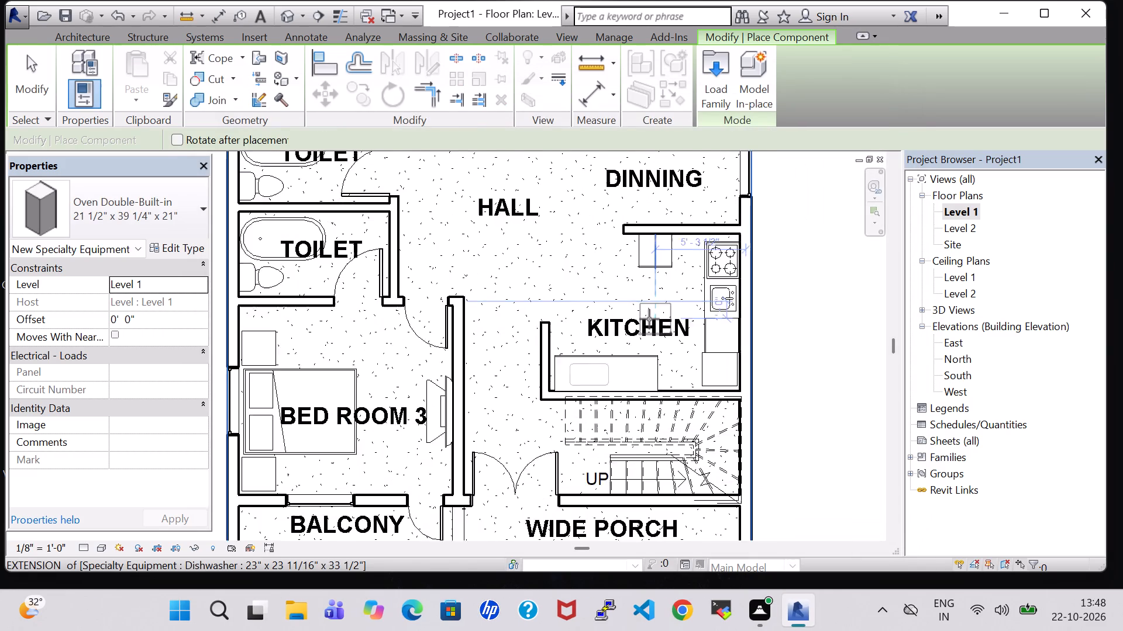
pyautogui.press('space')
pyautogui.scroll(4, 563, 331)
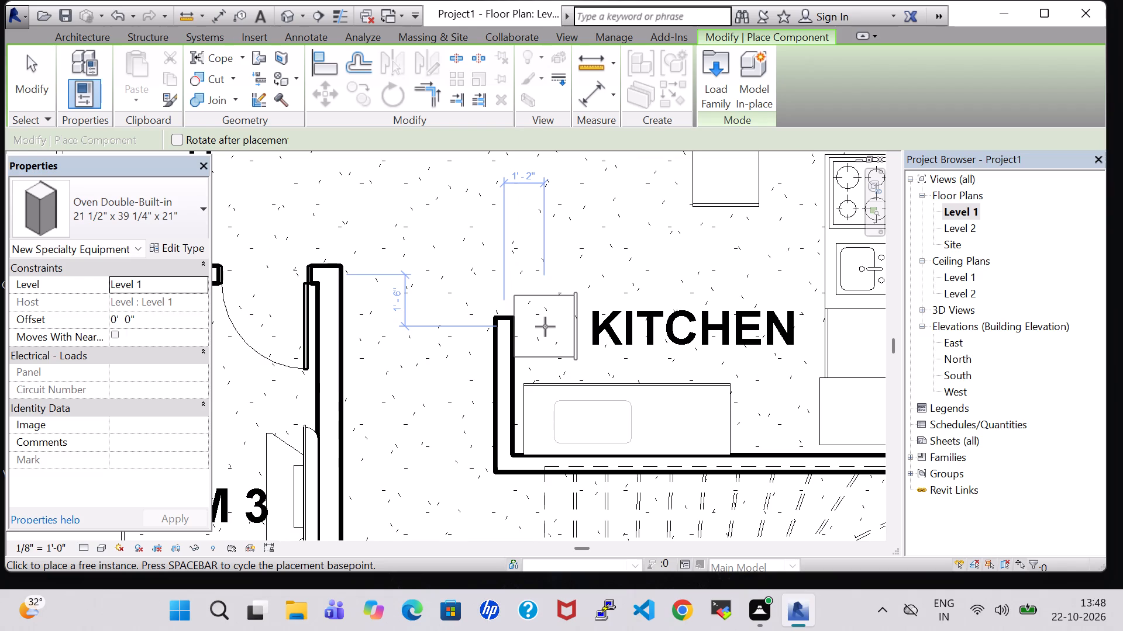
pyautogui.click(545, 327)
pyautogui.press('Escape')
pyautogui.press('Escape')
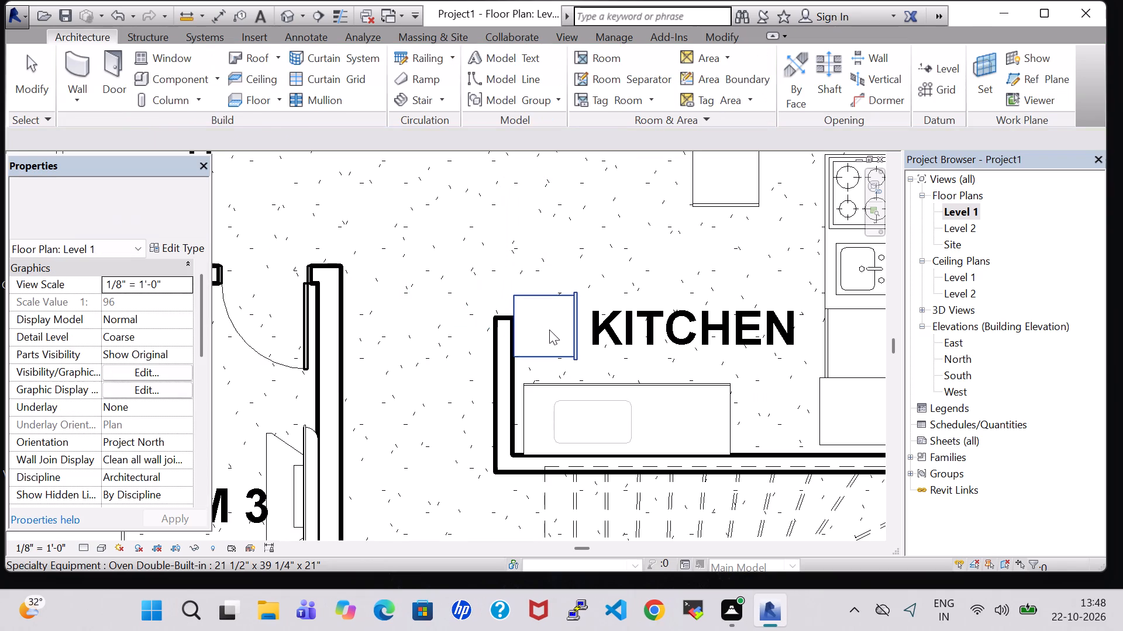
# Draw a Generic - 8" wall about 1' 0" long extending the kitchen's short side wall behind the oven.
pyautogui.click(502, 320)
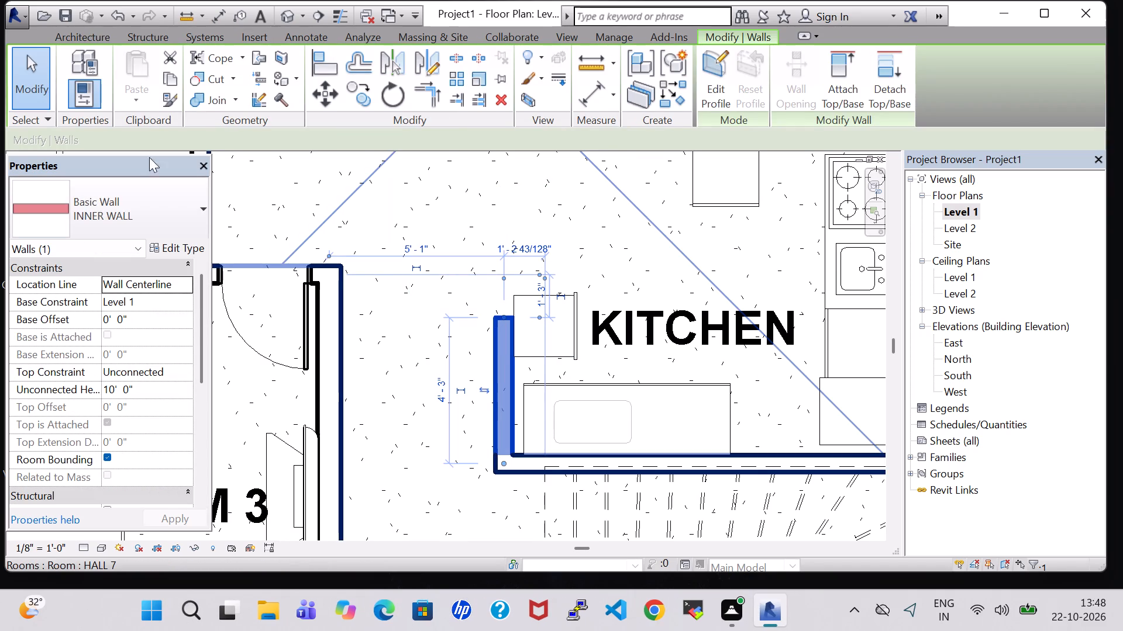
pyautogui.click(95, 39)
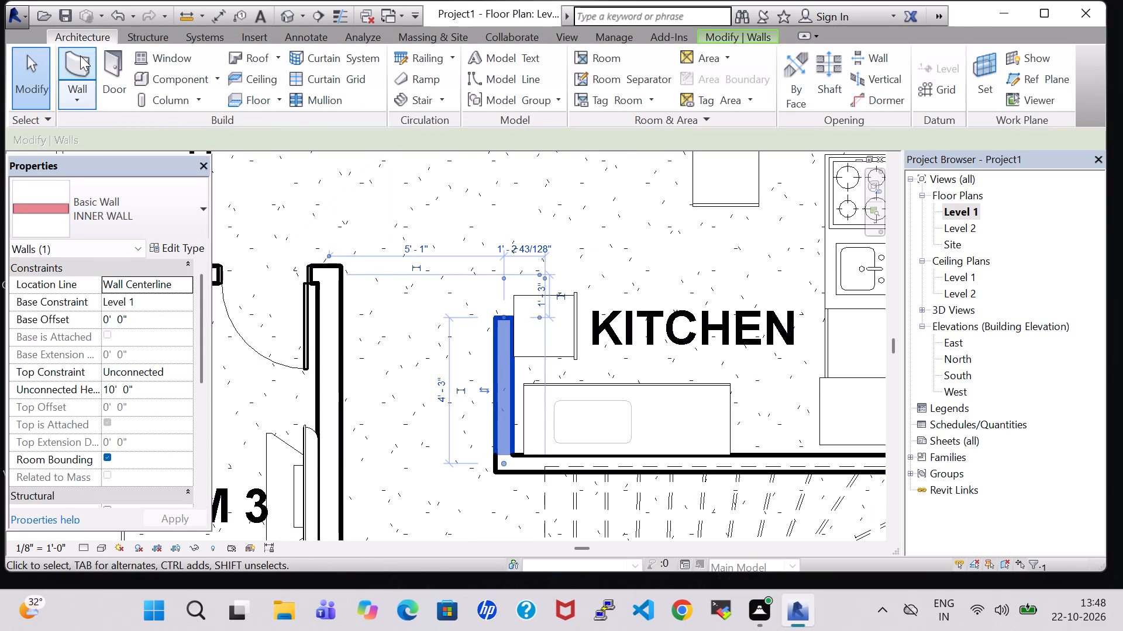
pyautogui.click(80, 56)
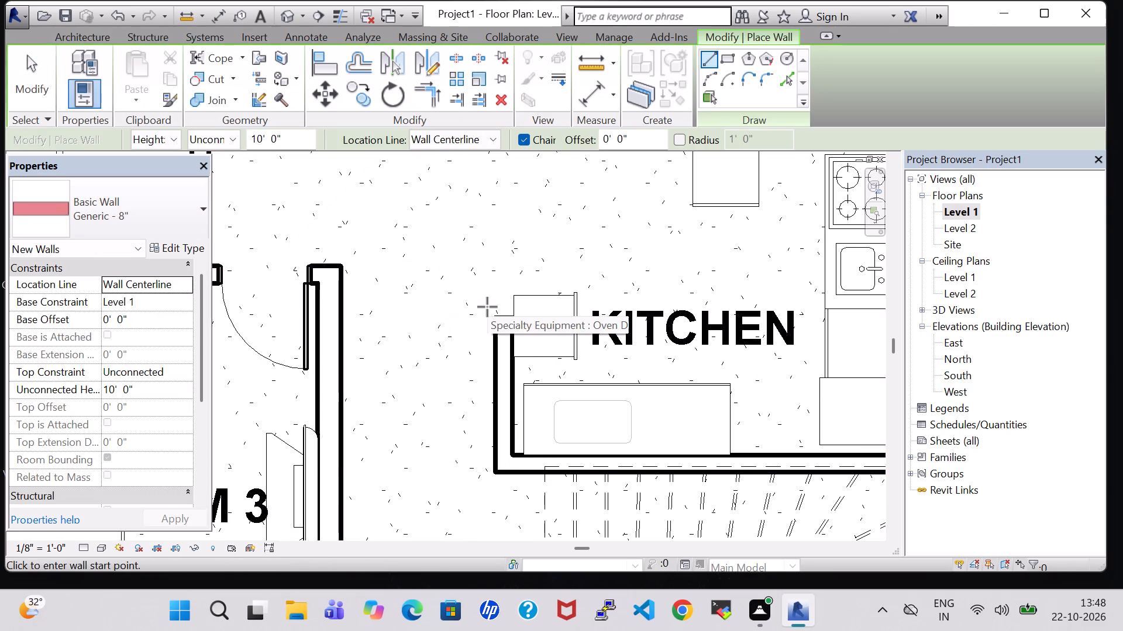
pyautogui.click(502, 318)
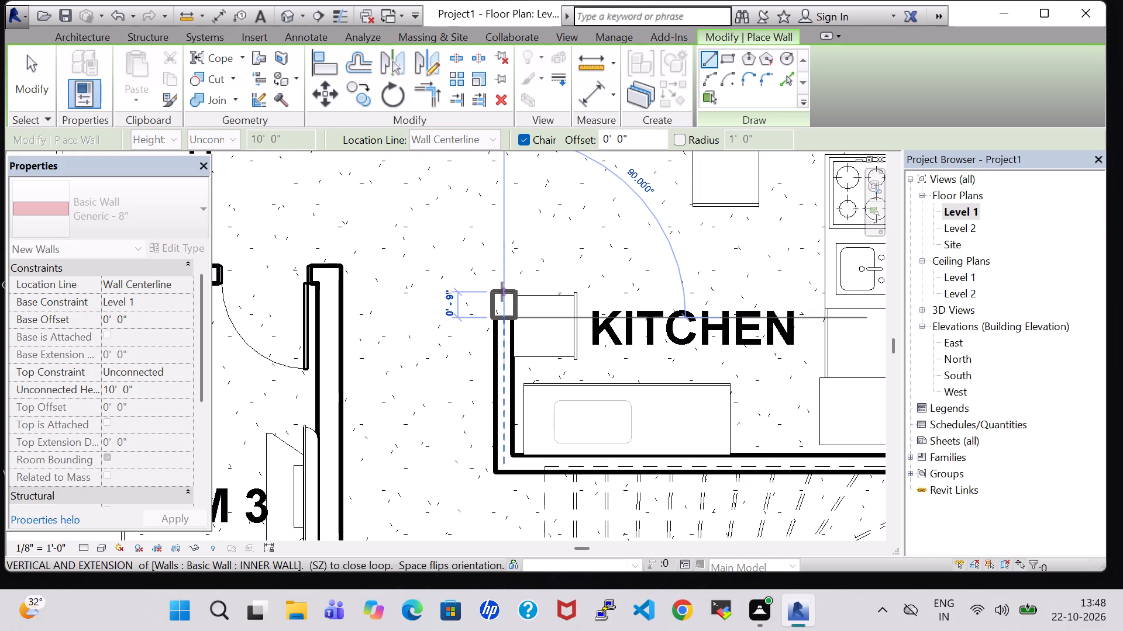
pyautogui.click(500, 283)
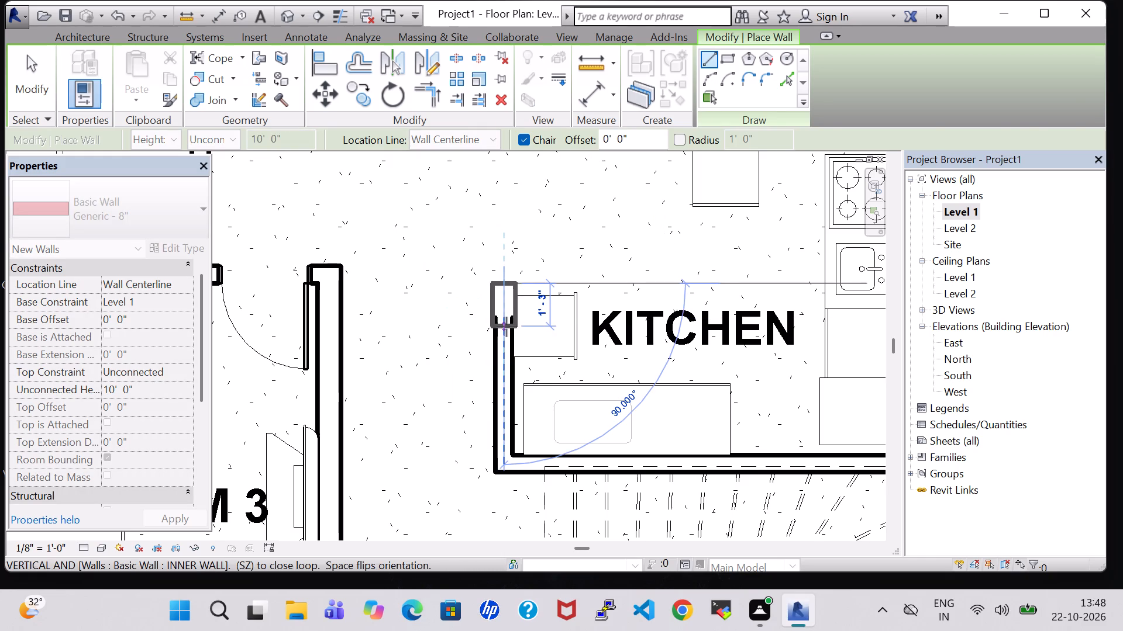
pyautogui.press('Escape')
pyautogui.press('Escape')
# Change the new wall extension behind the oven to the INNER WALL type.
pyautogui.click(496, 284)
pyautogui.click(170, 182)
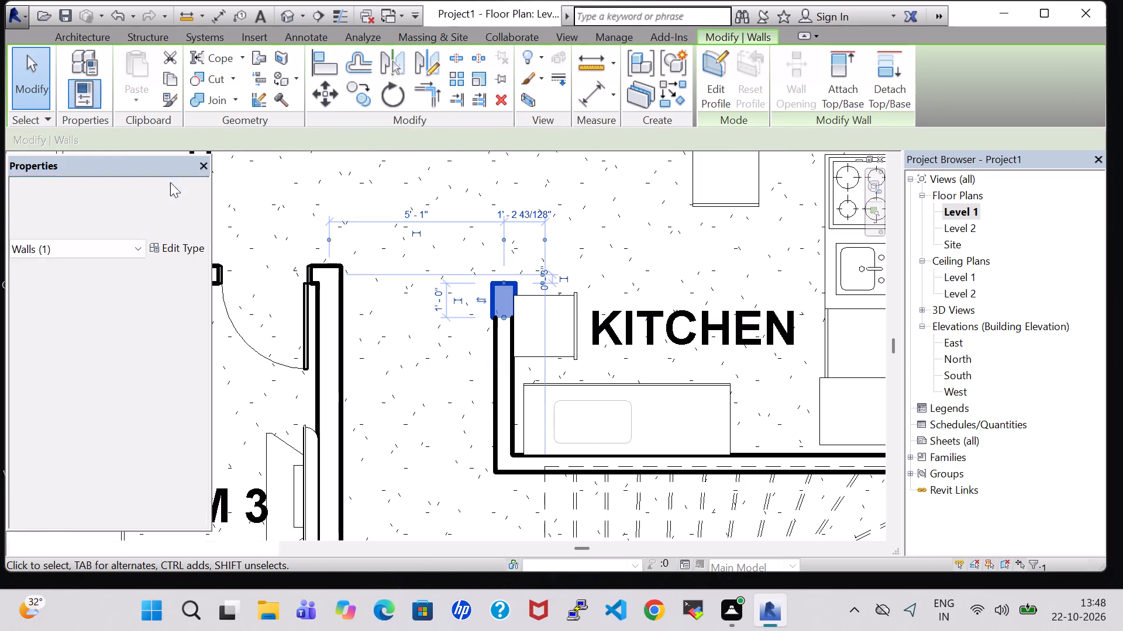
pyautogui.click(97, 457)
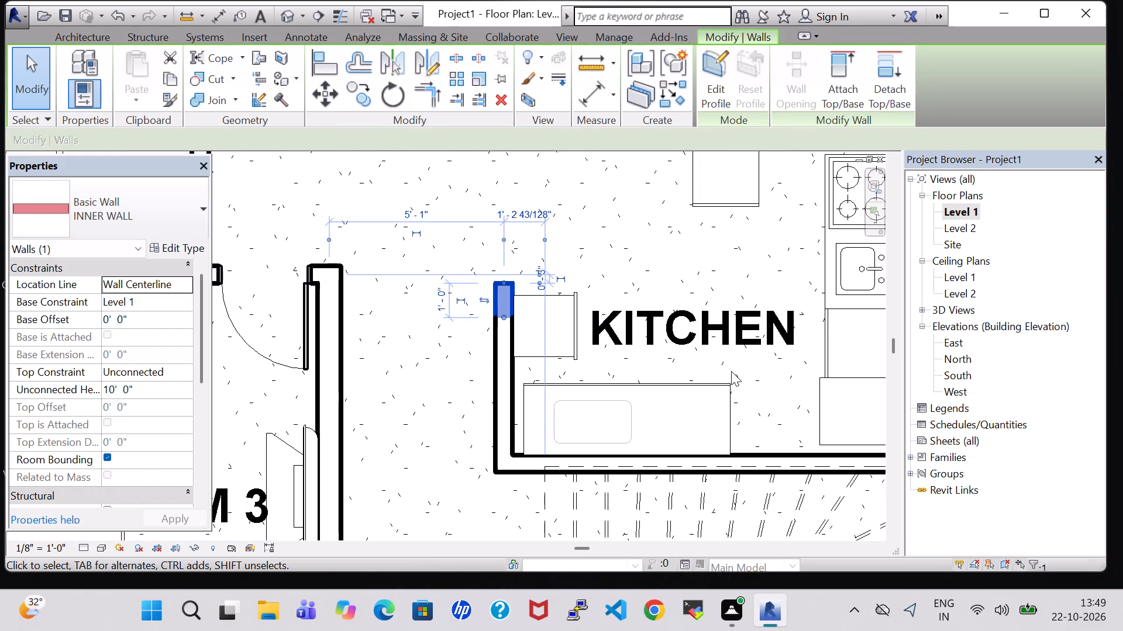
pyautogui.scroll(-2, 715, 367)
pyautogui.click(487, 382)
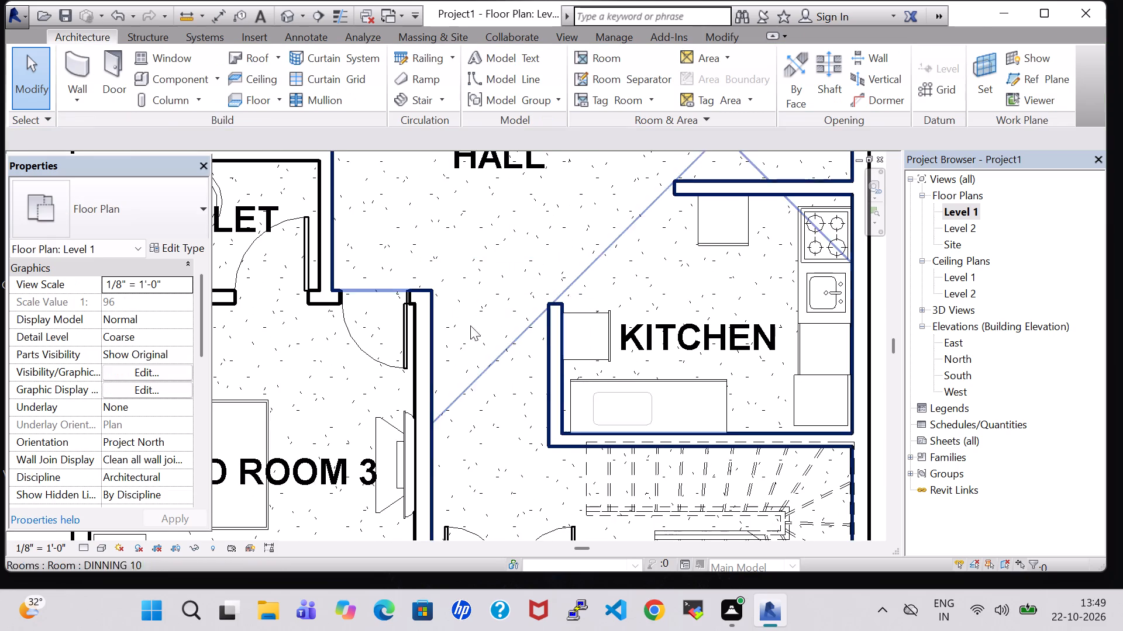
# Examine the kitchen wall extension, built-in oven, sink counter top and microwave, plus the surrounding rooms, in the 3D view.
pyautogui.click(287, 15)
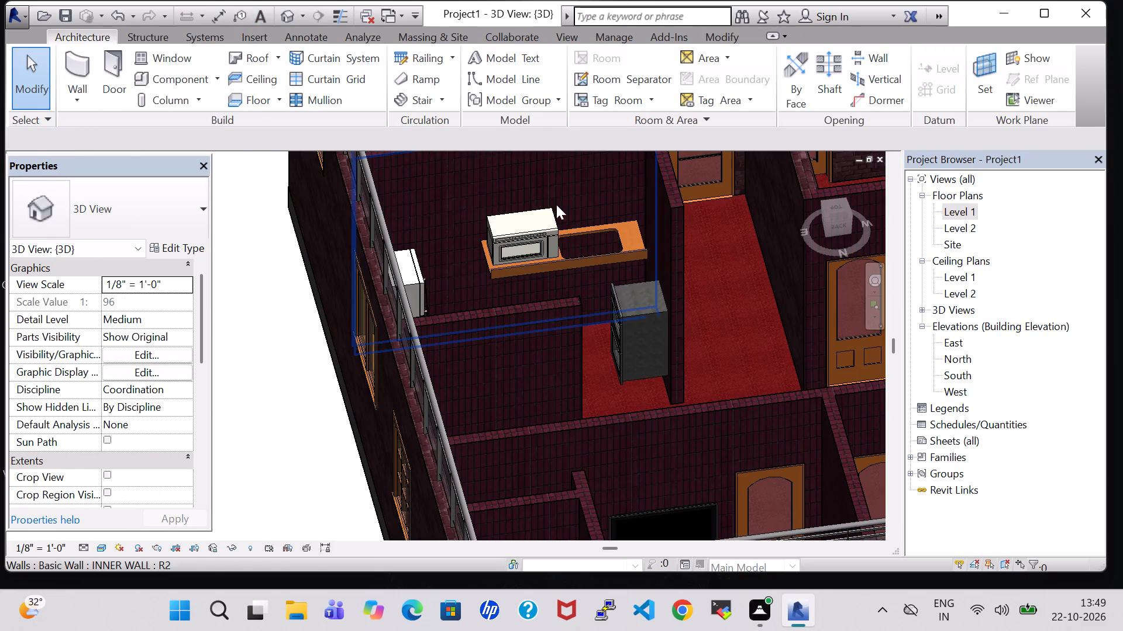
pyautogui.keyDown('shift'); pyautogui.moveTo(718, 345); pyautogui.dragTo(769, 357, button='middle'); pyautogui.keyUp('shift')
pyautogui.scroll(-2, 731, 276)
pyautogui.keyDown('shift'); pyautogui.middleClick(693, 258); pyautogui.keyUp('shift')
pyautogui.keyDown('shift'); pyautogui.moveTo(693, 258); pyautogui.dragTo(694, 269, button='middle'); pyautogui.keyUp('shift')
pyautogui.keyDown('shift'); pyautogui.middleClick(694, 270); pyautogui.keyUp('shift')
pyautogui.keyDown('shift'); pyautogui.moveTo(697, 276); pyautogui.dragTo(702, 287, button='middle'); pyautogui.keyUp('shift')
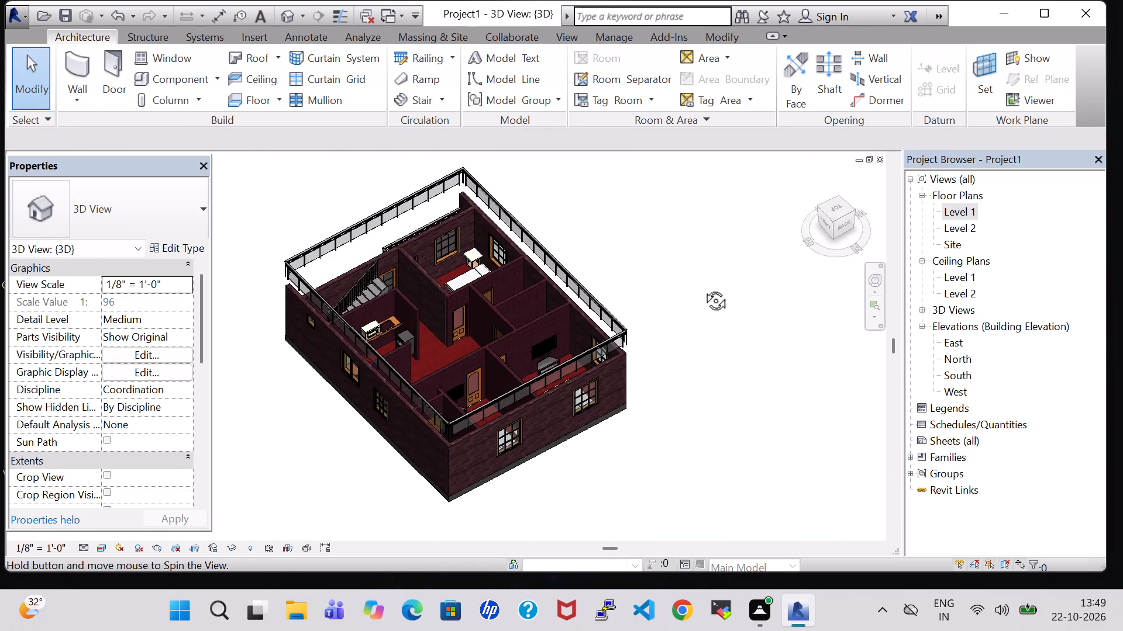
pyautogui.keyDown('shift'); pyautogui.moveTo(702, 287); pyautogui.dragTo(703, 289, button='middle'); pyautogui.keyUp('shift')
pyautogui.scroll(4, 610, 308)
pyautogui.keyDown('shift'); pyautogui.middleClick(656, 311); pyautogui.keyUp('shift')
pyautogui.keyDown('shift'); pyautogui.scroll(1, 656, 311); pyautogui.keyUp('shift')
pyautogui.keyDown('shift'); pyautogui.moveTo(660, 307); pyautogui.dragTo(684, 277, button='middle'); pyautogui.keyUp('shift')
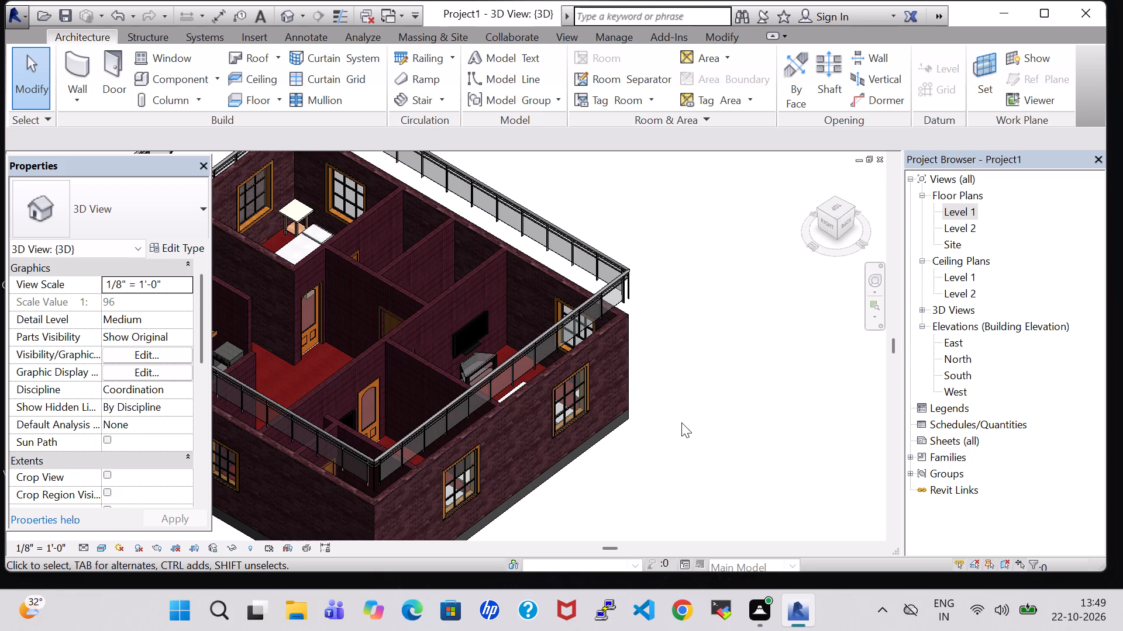
pyautogui.keyDown('shift'); pyautogui.moveTo(659, 256); pyautogui.dragTo(691, 380, button='middle'); pyautogui.keyUp('shift')
pyautogui.keyDown('shift'); pyautogui.middleClick(639, 393); pyautogui.keyUp('shift')
pyautogui.moveTo(647, 412); pyautogui.dragTo(710, 412, button='middle')
pyautogui.keyDown('shift'); pyautogui.moveTo(621, 470); pyautogui.dragTo(621, 468, button='middle'); pyautogui.keyUp('shift')
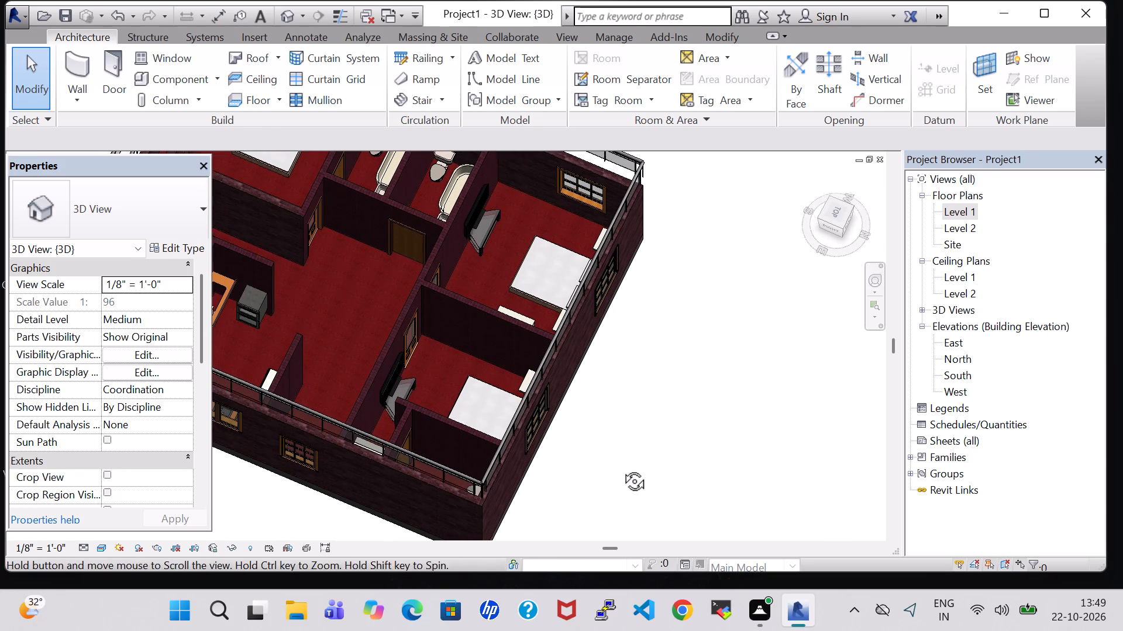
pyautogui.keyDown('shift'); pyautogui.moveTo(621, 468); pyautogui.dragTo(636, 415, button='middle'); pyautogui.keyUp('shift')
pyautogui.moveTo(633, 415); pyautogui.dragTo(688, 479, button='middle')
pyautogui.moveTo(374, 481); pyautogui.dragTo(594, 469, button='middle')
pyautogui.keyDown('shift'); pyautogui.moveTo(446, 469); pyautogui.dragTo(313, 394, button='middle'); pyautogui.keyUp('shift')
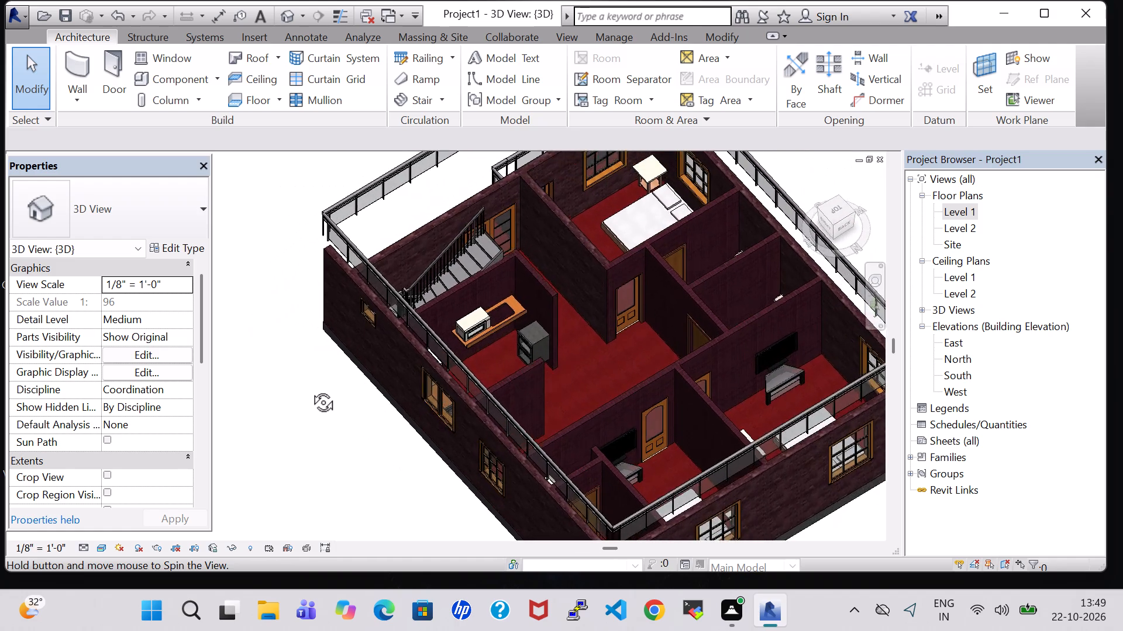
pyautogui.keyDown('shift'); pyautogui.moveTo(288, 358); pyautogui.dragTo(281, 353, button='middle'); pyautogui.keyUp('shift')
pyautogui.keyDown('shift'); pyautogui.moveTo(333, 416); pyautogui.dragTo(278, 376, button='middle'); pyautogui.keyUp('shift')
pyautogui.scroll(2, 507, 384)
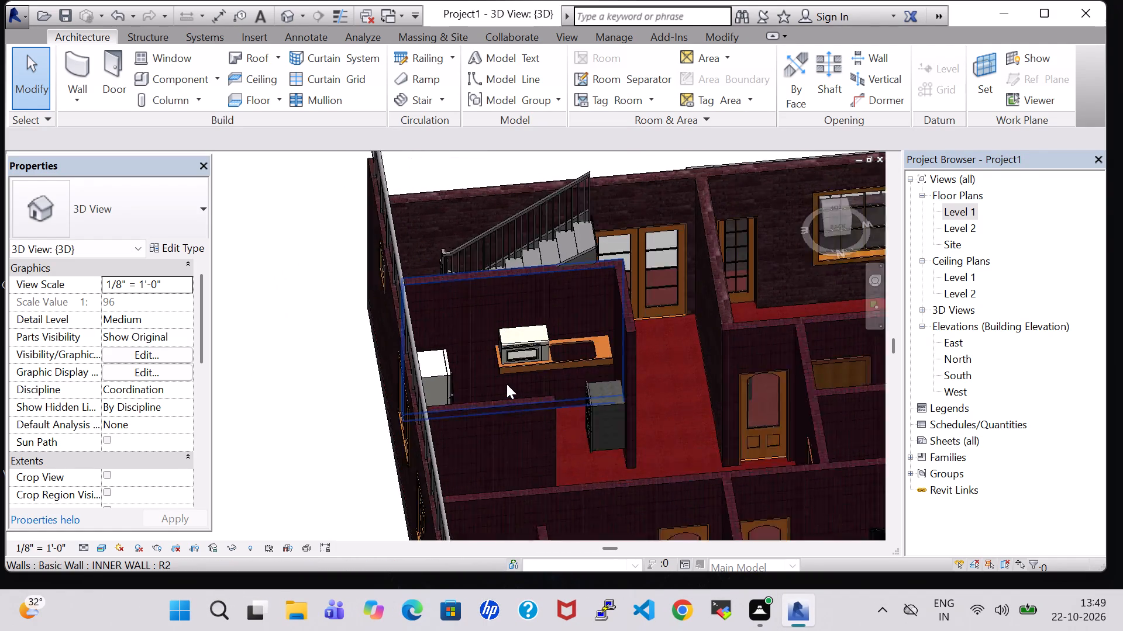
pyautogui.scroll(7, 507, 384)
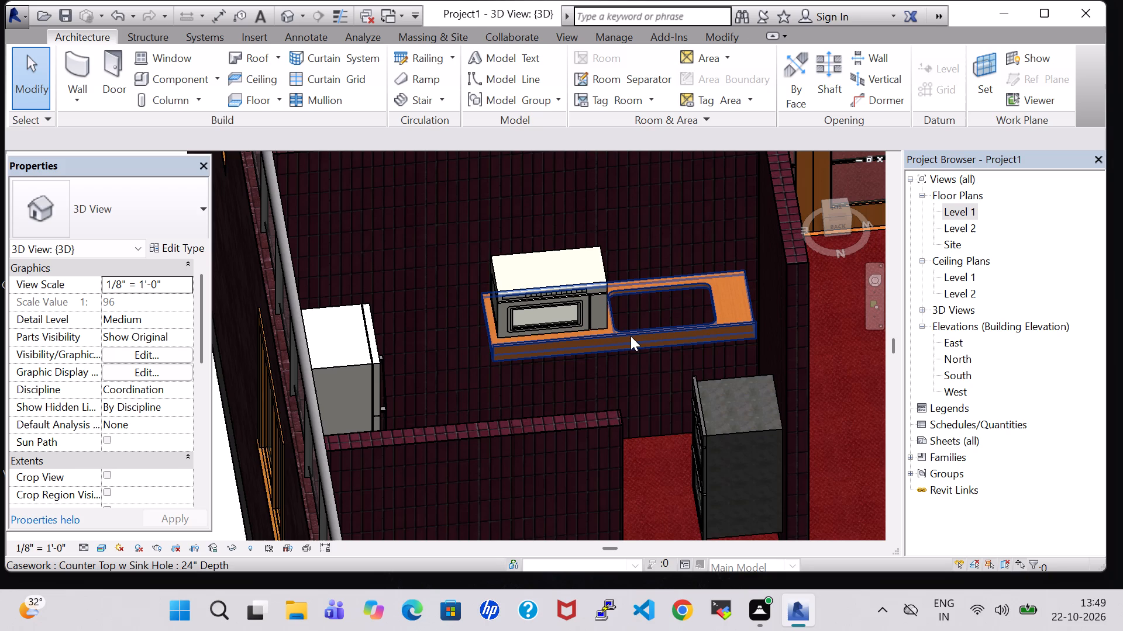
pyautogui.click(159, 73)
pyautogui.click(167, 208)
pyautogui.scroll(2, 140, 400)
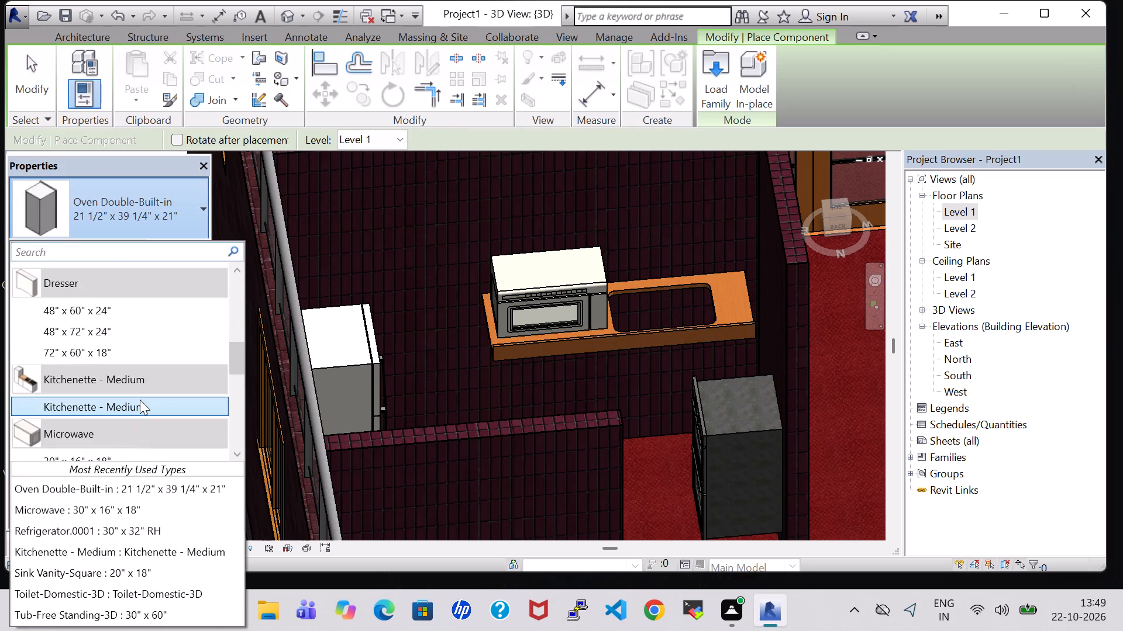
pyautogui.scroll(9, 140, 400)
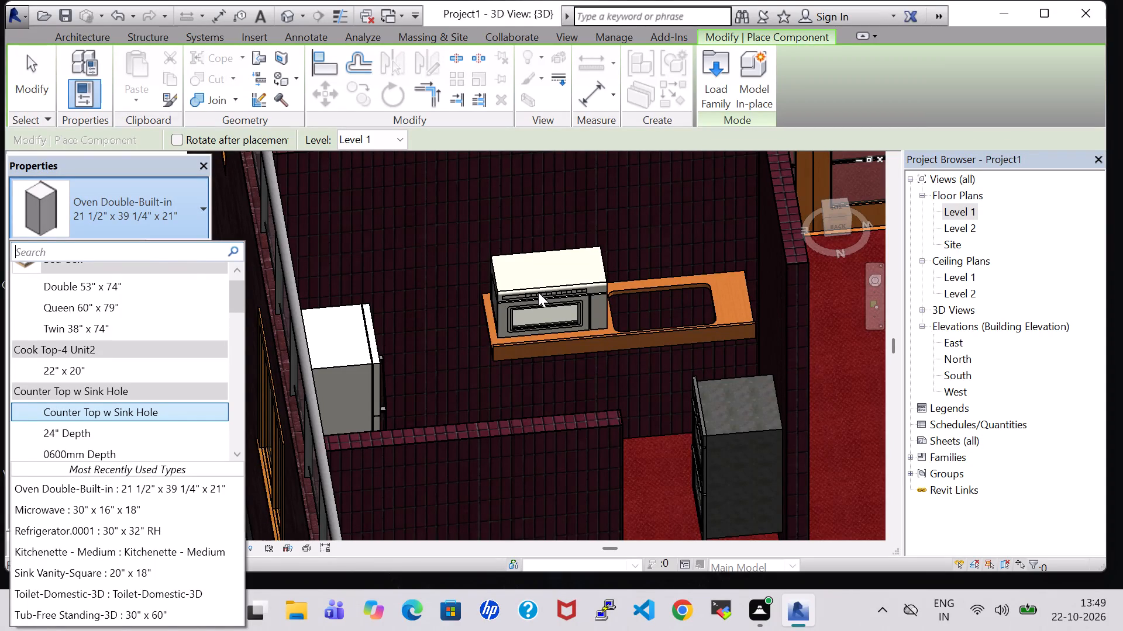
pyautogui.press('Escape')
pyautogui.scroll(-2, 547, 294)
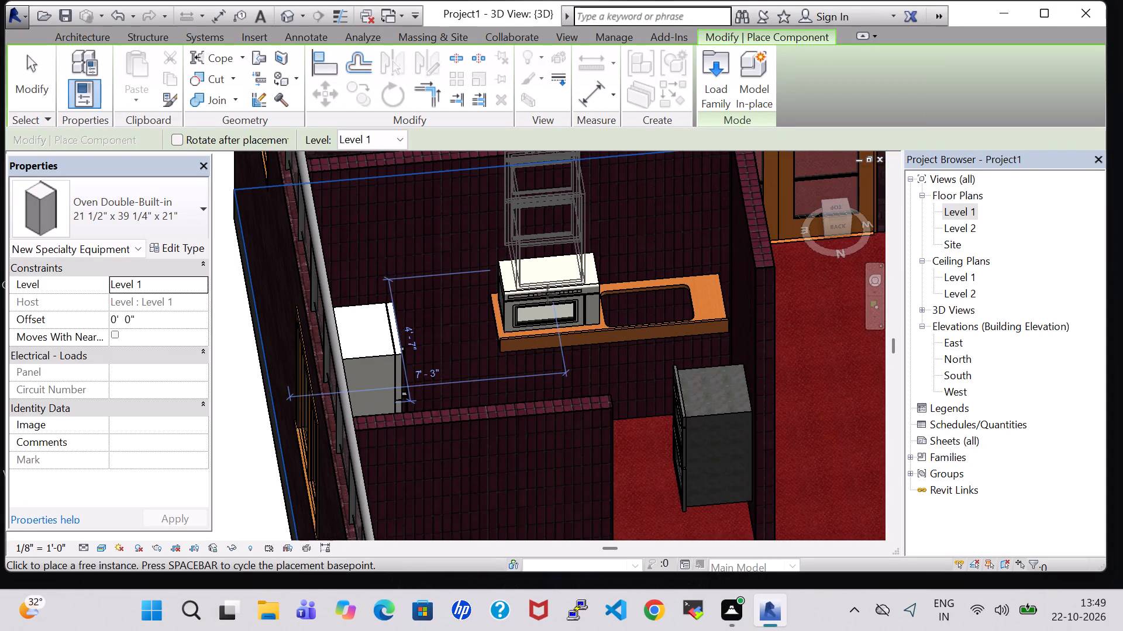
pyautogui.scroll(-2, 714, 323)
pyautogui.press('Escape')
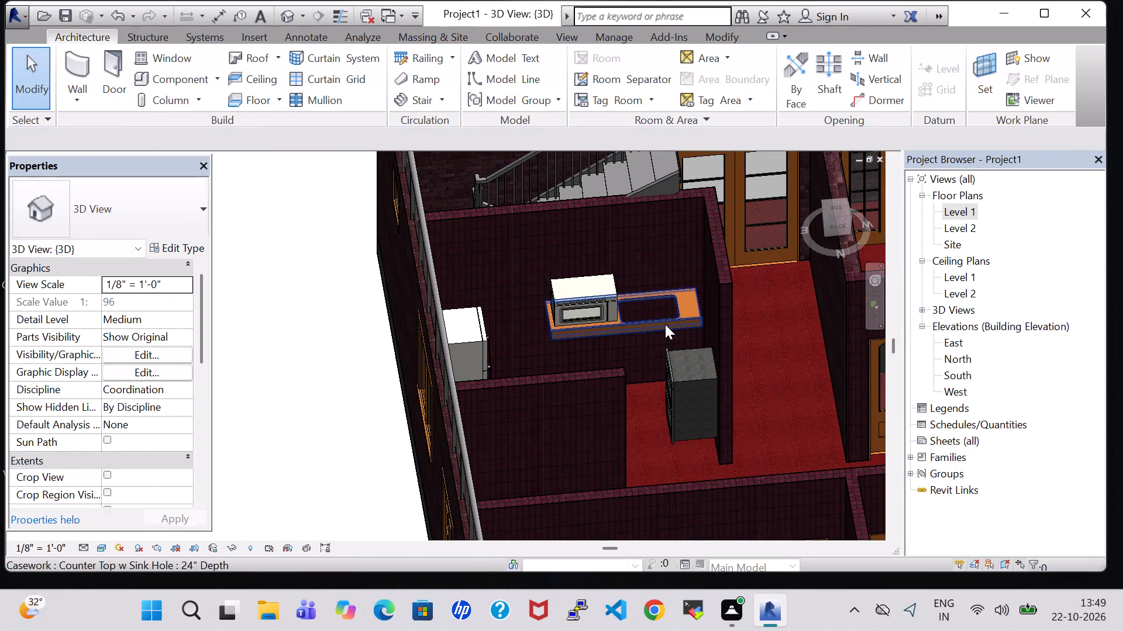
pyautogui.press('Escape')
# Inspect the kitchen fittings, staircase, furnished rooms and exterior walls from several sides in the 3D view.
pyautogui.keyDown('shift'); pyautogui.moveTo(650, 425); pyautogui.dragTo(685, 434, button='middle'); pyautogui.keyUp('shift')
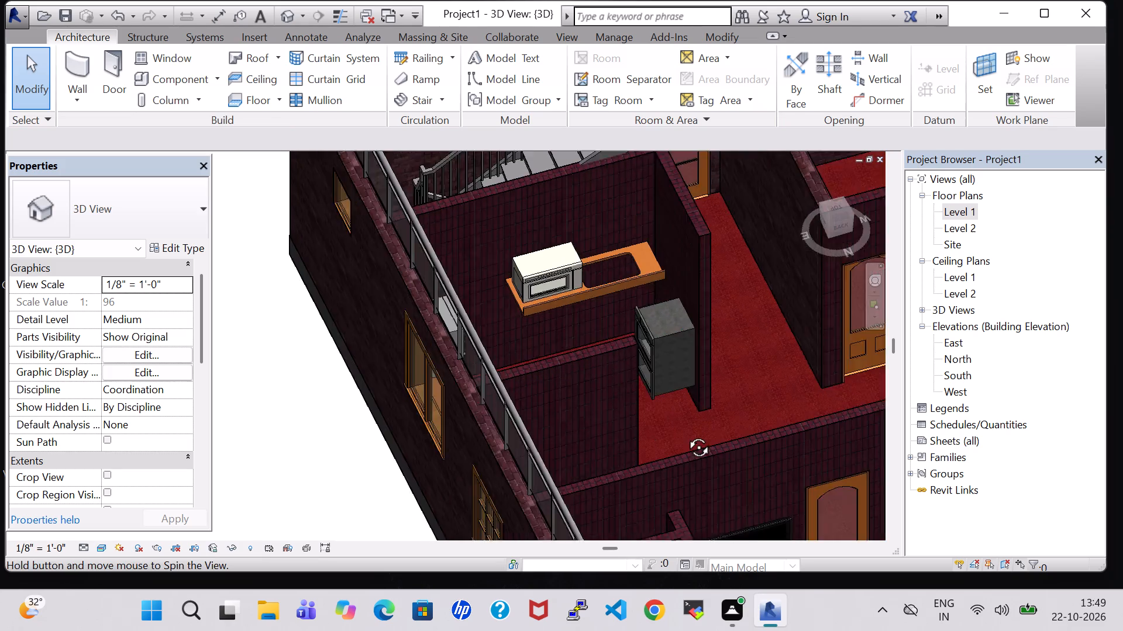
pyautogui.keyDown('shift'); pyautogui.moveTo(685, 434); pyautogui.dragTo(655, 539, button='middle'); pyautogui.keyUp('shift')
pyautogui.keyDown('shift'); pyautogui.moveTo(701, 437); pyautogui.dragTo(528, 449, button='middle'); pyautogui.keyUp('shift')
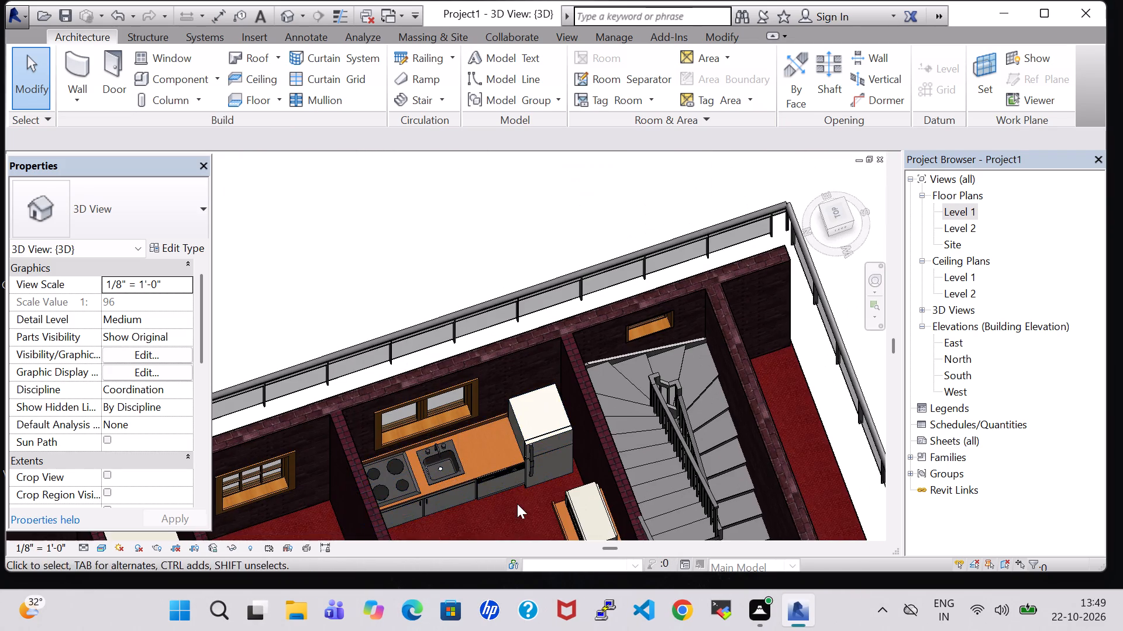
pyautogui.moveTo(517, 504); pyautogui.dragTo(505, 419, button='middle')
pyautogui.keyDown('shift'); pyautogui.moveTo(500, 440); pyautogui.dragTo(431, 425, button='middle'); pyautogui.keyUp('shift')
pyautogui.keyDown('shift'); pyautogui.moveTo(428, 424); pyautogui.dragTo(416, 420, button='middle'); pyautogui.keyUp('shift')
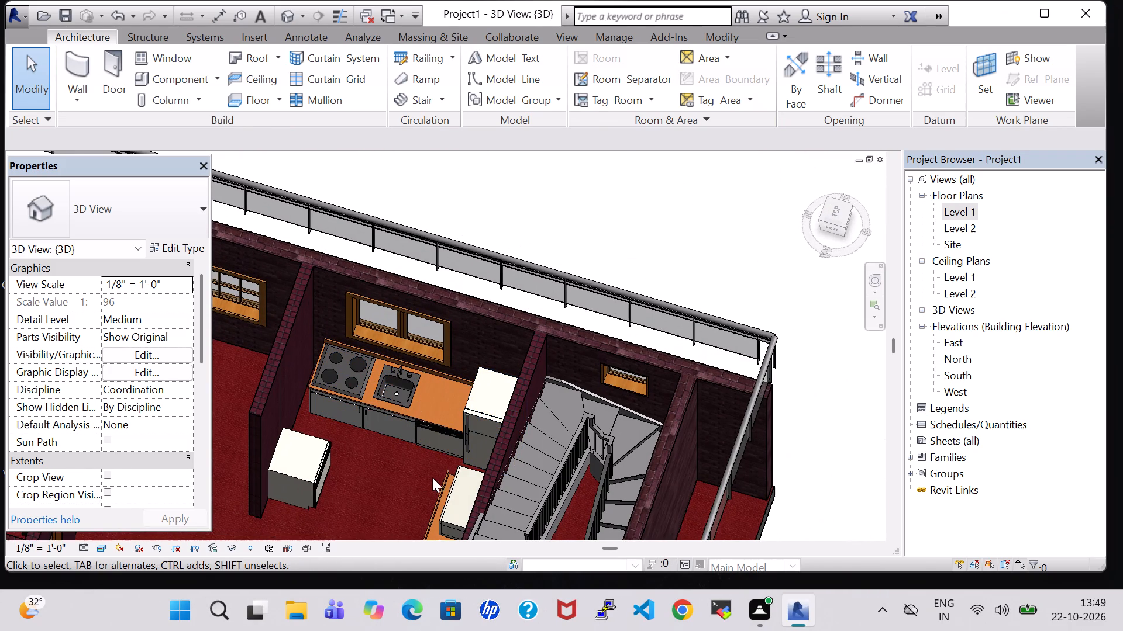
pyautogui.keyDown('shift'); pyautogui.moveTo(391, 470); pyautogui.dragTo(440, 436, button='middle'); pyautogui.keyUp('shift')
pyautogui.keyDown('shift'); pyautogui.middleClick(440, 436); pyautogui.keyUp('shift')
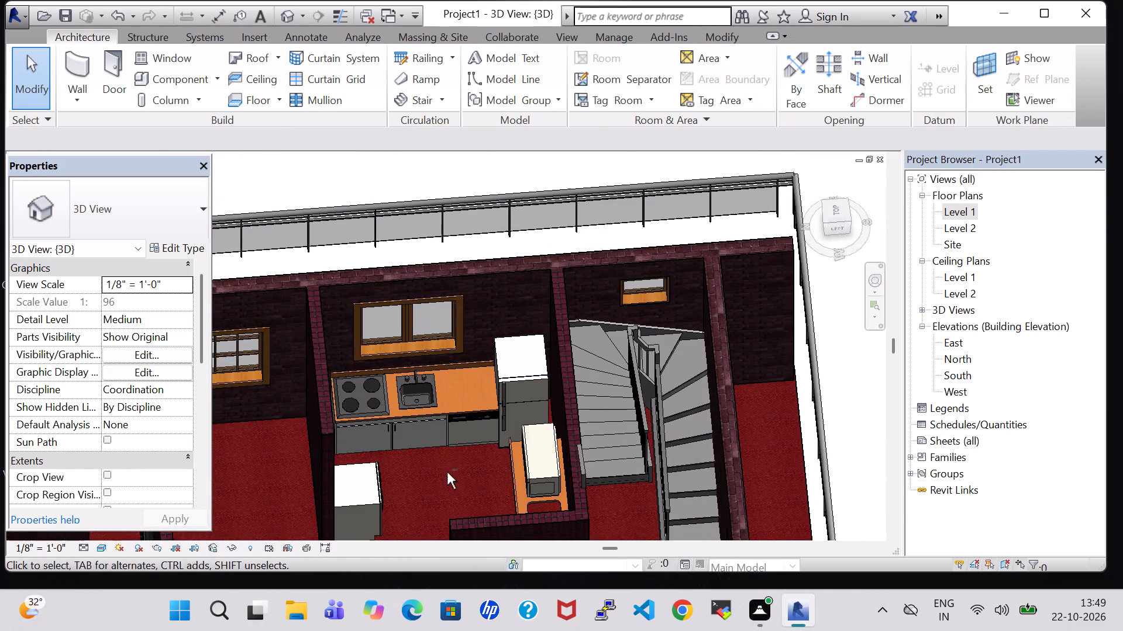
pyautogui.keyDown('shift'); pyautogui.moveTo(447, 472); pyautogui.dragTo(602, 443, button='middle'); pyautogui.keyUp('shift')
pyautogui.moveTo(602, 442); pyautogui.dragTo(791, 391, button='middle')
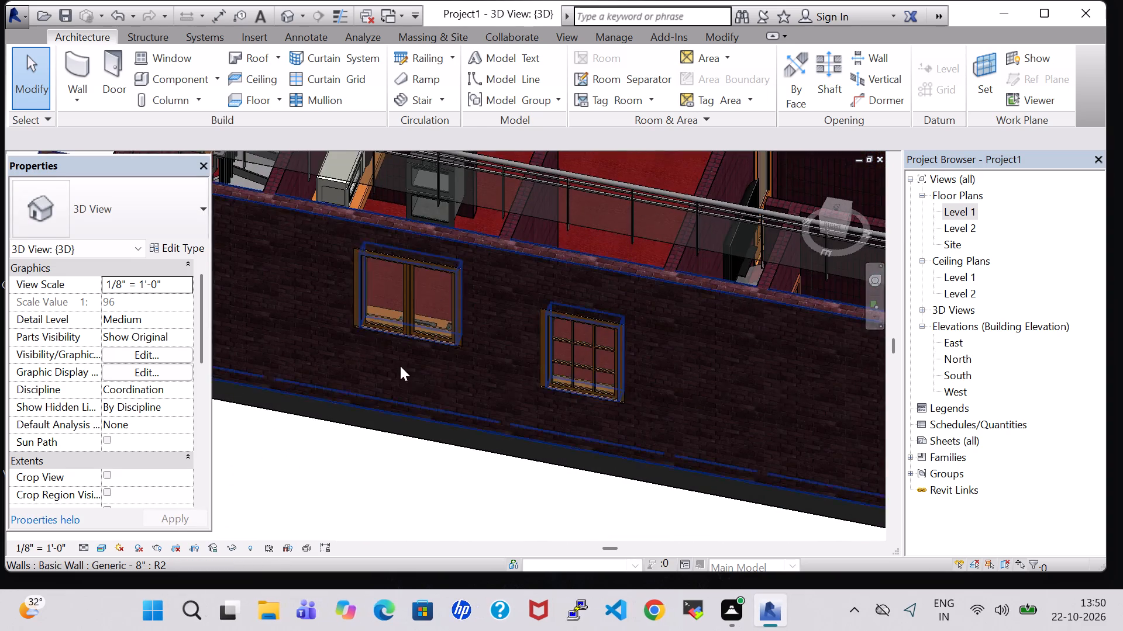
pyautogui.scroll(-5, 399, 364)
pyautogui.keyDown('shift'); pyautogui.moveTo(500, 245); pyautogui.dragTo(497, 299, button='middle'); pyautogui.keyUp('shift')
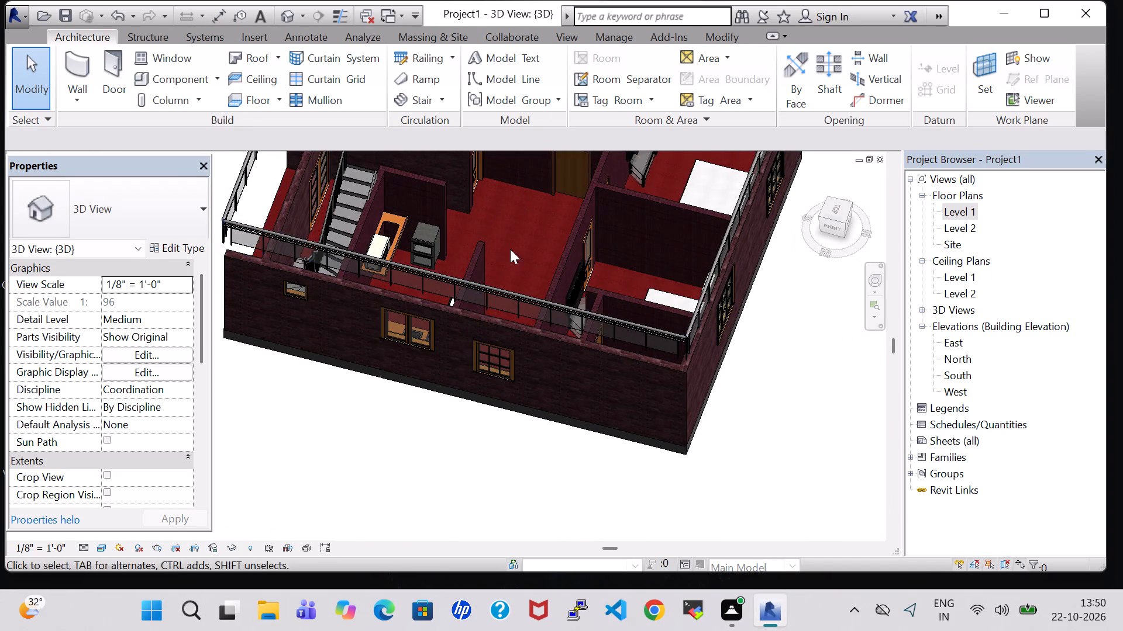
pyautogui.moveTo(515, 226); pyautogui.dragTo(326, 551, button='middle')
pyautogui.moveTo(523, 292); pyautogui.dragTo(545, 227, button='middle')
pyautogui.moveTo(546, 221); pyautogui.dragTo(549, 213, button='middle')
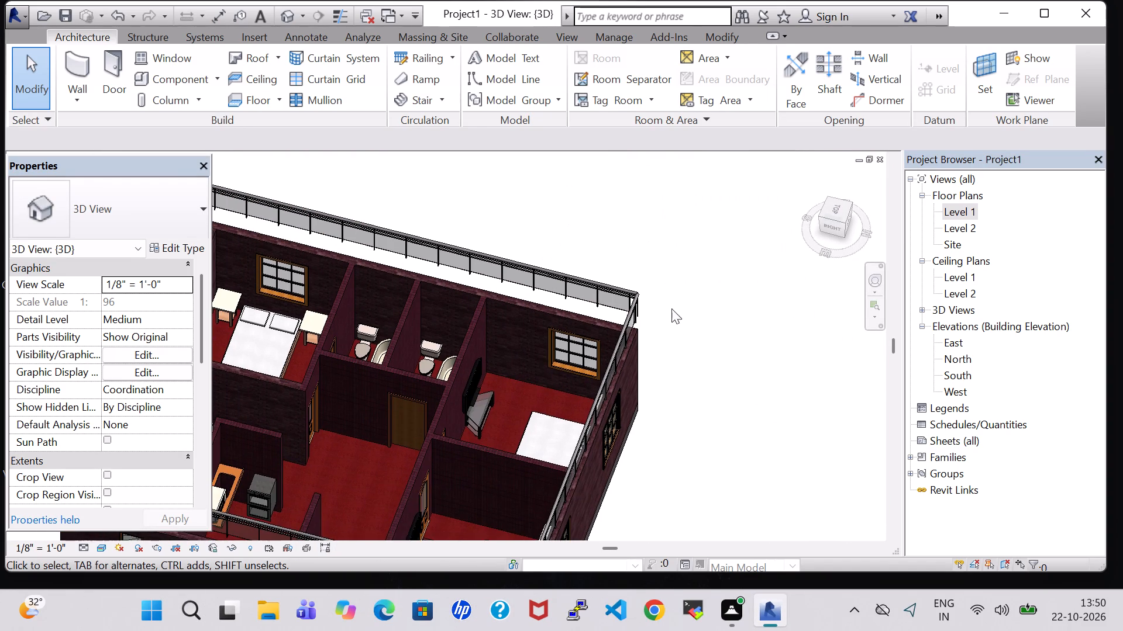
pyautogui.scroll(-1, 677, 331)
pyautogui.keyDown('shift'); pyautogui.moveTo(653, 467); pyautogui.dragTo(655, 459, button='middle'); pyautogui.keyUp('shift')
pyautogui.scroll(-2, 655, 459)
pyautogui.moveTo(655, 459); pyautogui.dragTo(674, 382, button='middle')
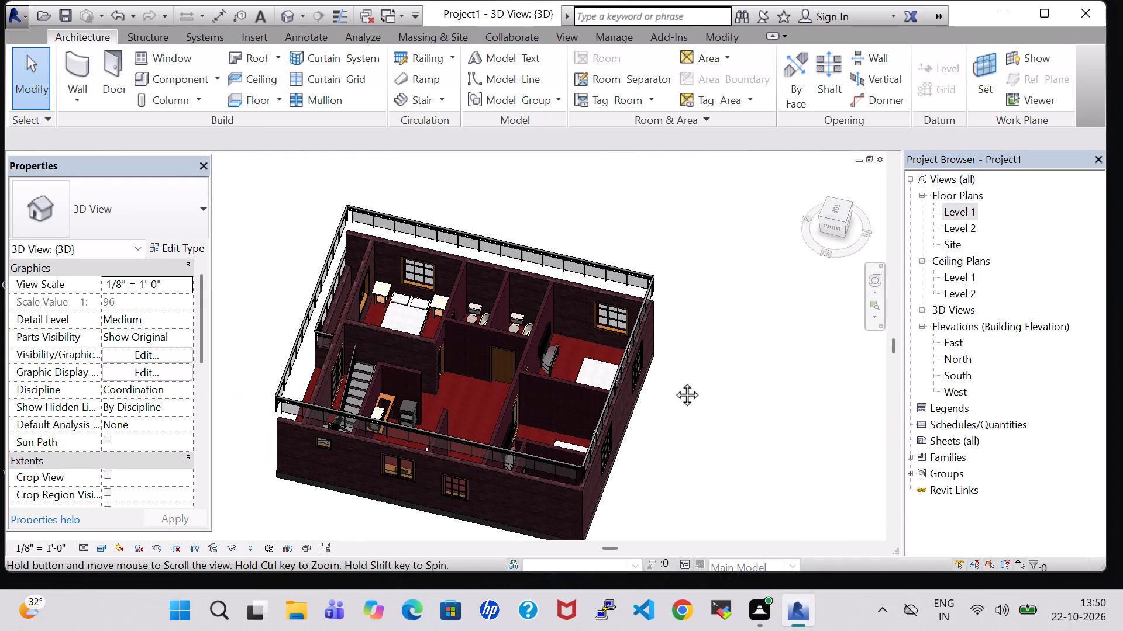
pyautogui.moveTo(674, 382); pyautogui.dragTo(676, 376, button='middle')
# In the Level 1 plan, nudge the double entrance door at the wide porch toward Bed Room 3, to 3' 0" from its side wall.
pyautogui.doubleClick(946, 209)
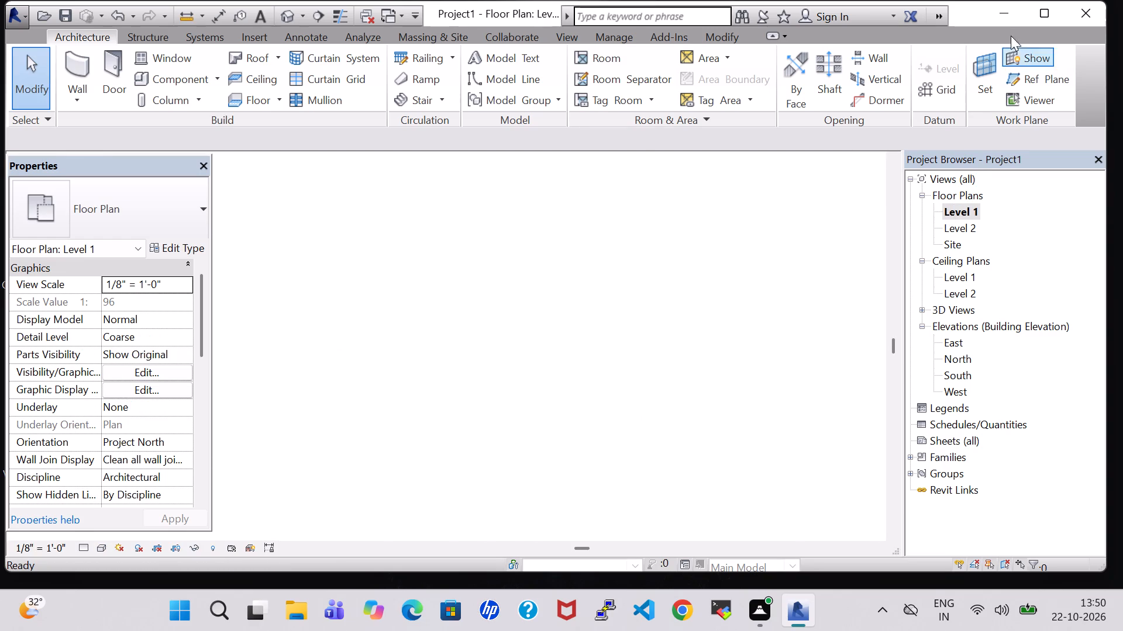
pyautogui.scroll(-6, 474, 256)
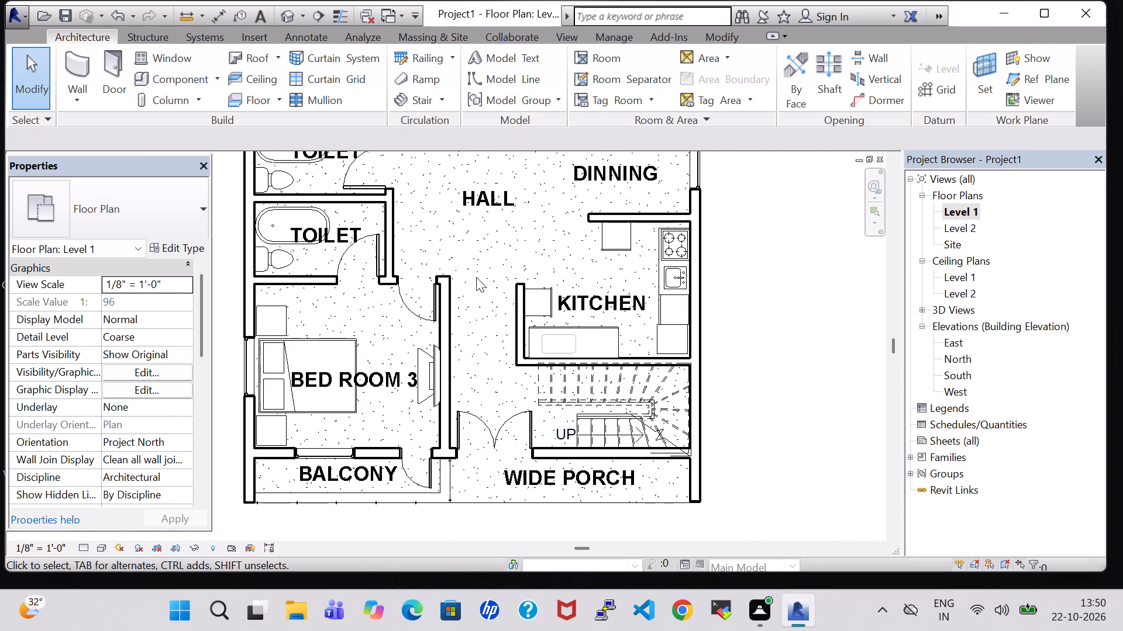
pyautogui.moveTo(714, 296); pyautogui.dragTo(724, 348, button='middle')
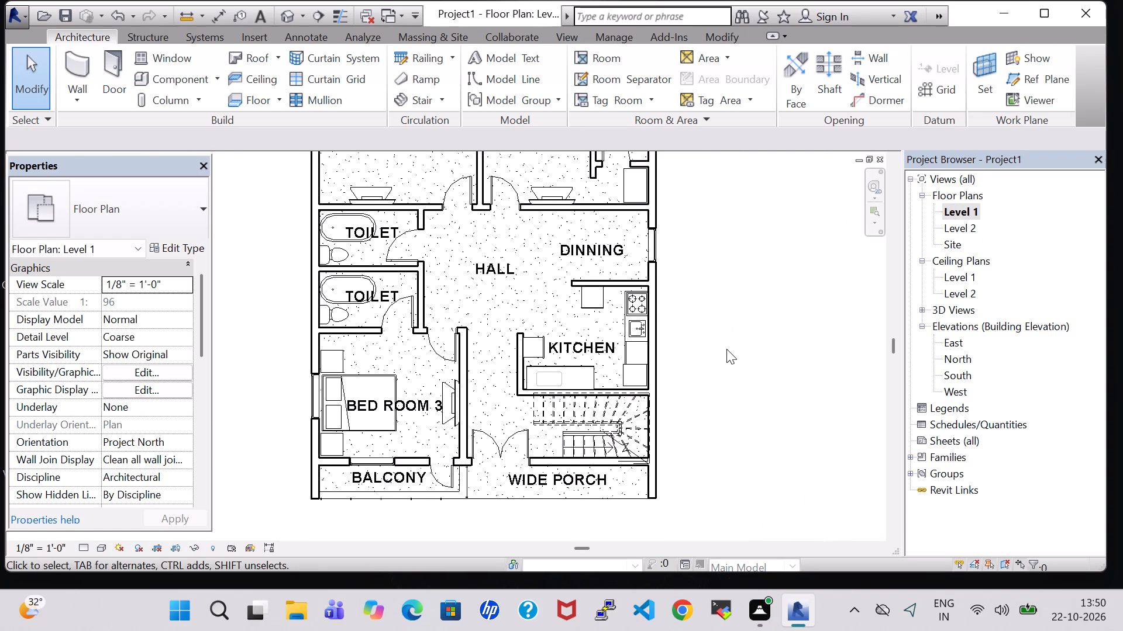
pyautogui.click(502, 440)
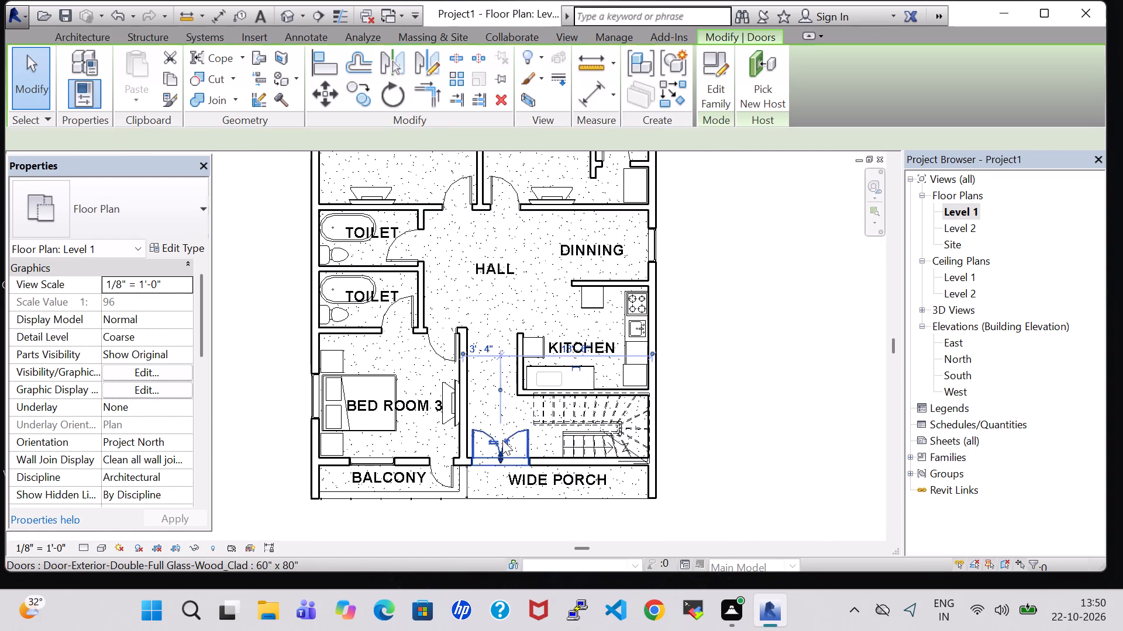
pyautogui.press('Left')
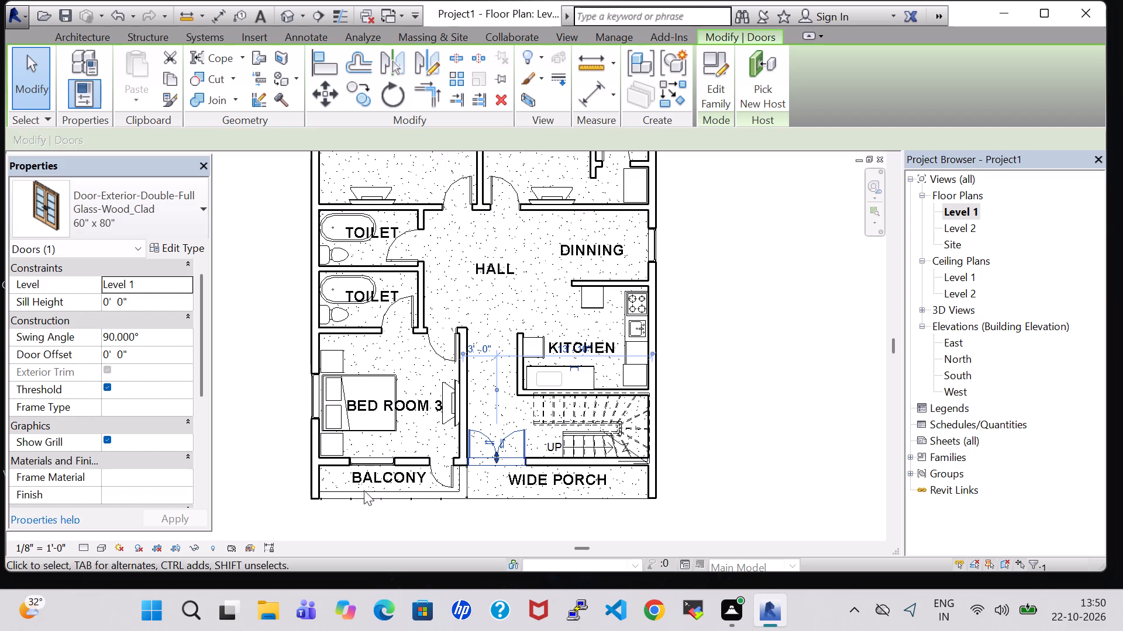
pyautogui.click(778, 421)
# Check the entrance door position and the overall house layout from several sides in the 3D view.
pyautogui.click(285, 11)
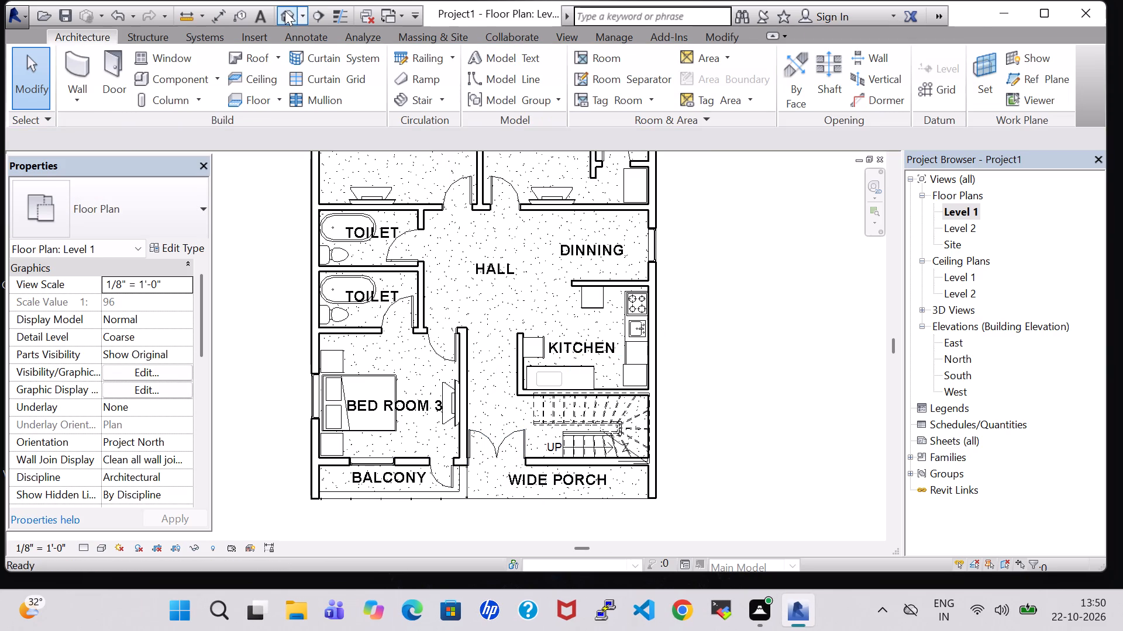
pyautogui.keyDown('shift'); pyautogui.moveTo(732, 393); pyautogui.dragTo(725, 393, button='middle'); pyautogui.keyUp('shift')
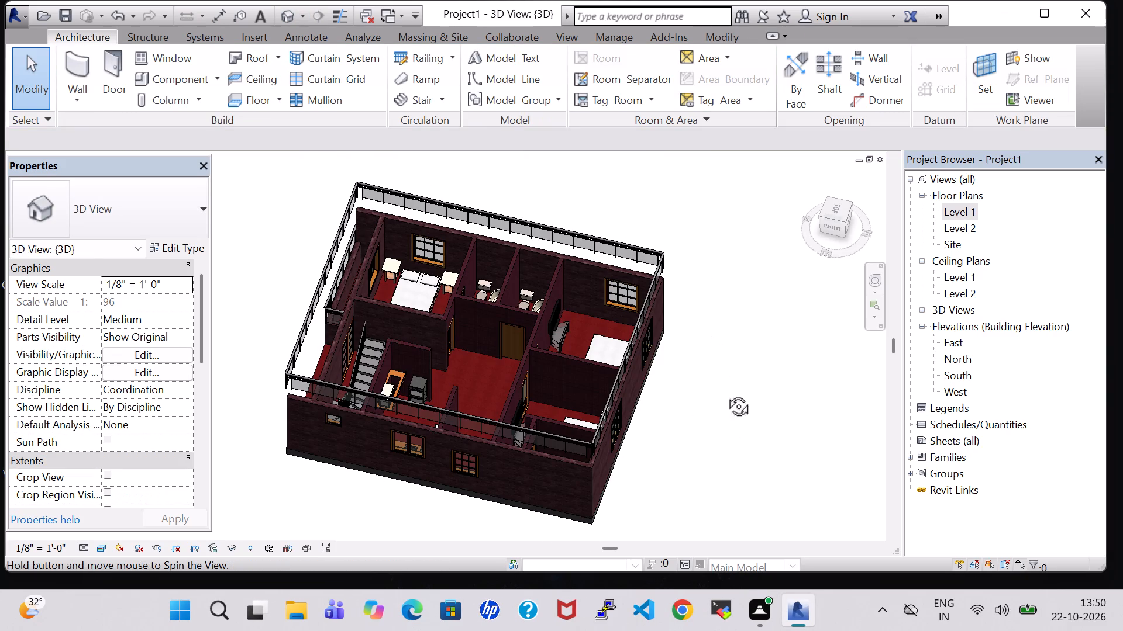
pyautogui.keyDown('shift'); pyautogui.moveTo(725, 393); pyautogui.dragTo(314, 294, button='middle'); pyautogui.keyUp('shift')
pyautogui.moveTo(608, 381); pyautogui.dragTo(466, 340, button='middle')
pyautogui.moveTo(473, 348); pyautogui.dragTo(585, 348, button='middle')
pyautogui.scroll(-1, 586, 348)
pyautogui.keyDown('shift'); pyautogui.moveTo(611, 443); pyautogui.dragTo(621, 379, button='middle'); pyautogui.keyUp('shift')
pyautogui.scroll(5, 621, 379)
pyautogui.moveTo(608, 380); pyautogui.dragTo(745, 322, button='middle')
pyautogui.scroll(-2, 736, 331)
# Return to the Level 1 floor plan with the whole floor in view.
pyautogui.doubleClick(964, 210)
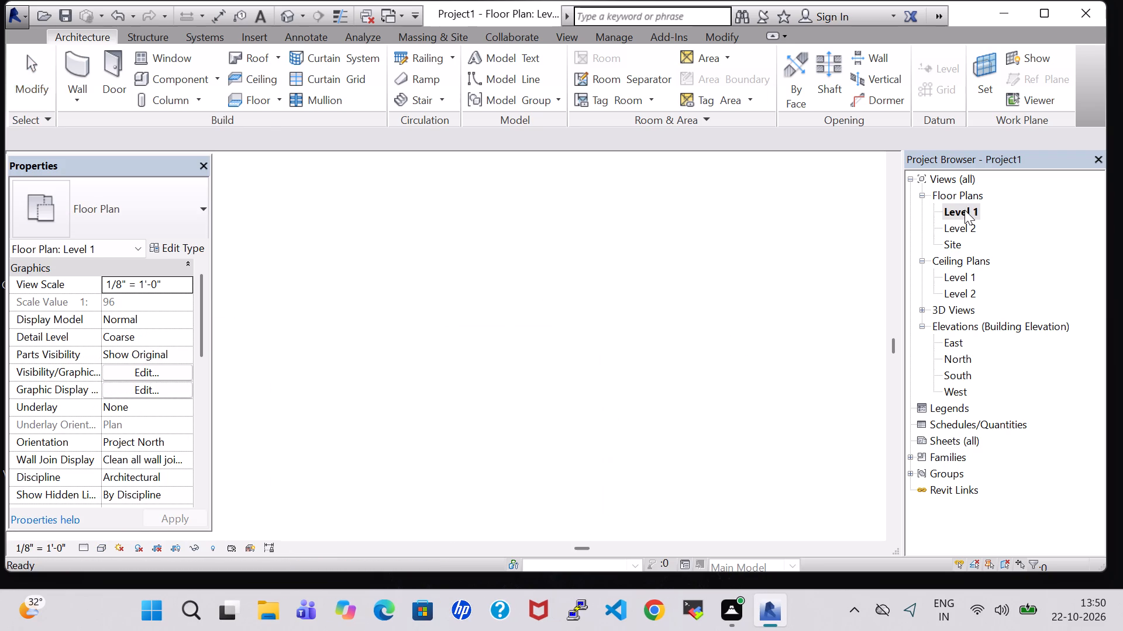
pyautogui.scroll(-3, 692, 306)
pyautogui.middleClick(701, 279)
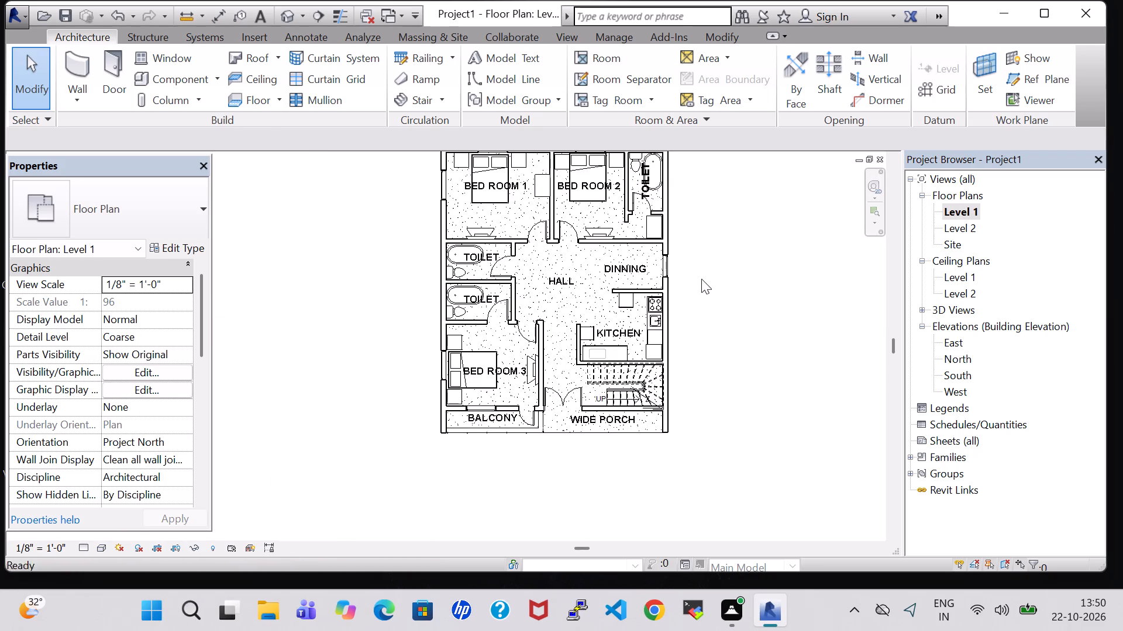
pyautogui.middleClick(701, 279)
pyautogui.moveTo(701, 279); pyautogui.dragTo(705, 286, button='middle')
pyautogui.scroll(9, 387, 303)
pyautogui.moveTo(731, 308); pyautogui.dragTo(738, 288, button='middle')
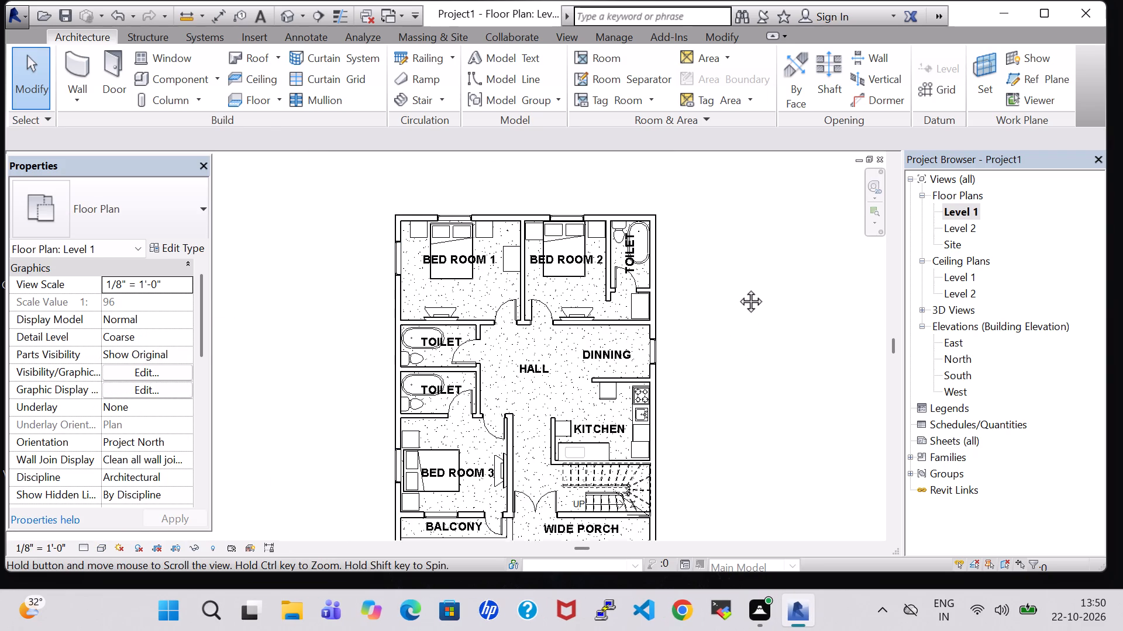
pyautogui.moveTo(738, 288); pyautogui.dragTo(771, 266, button='middle')
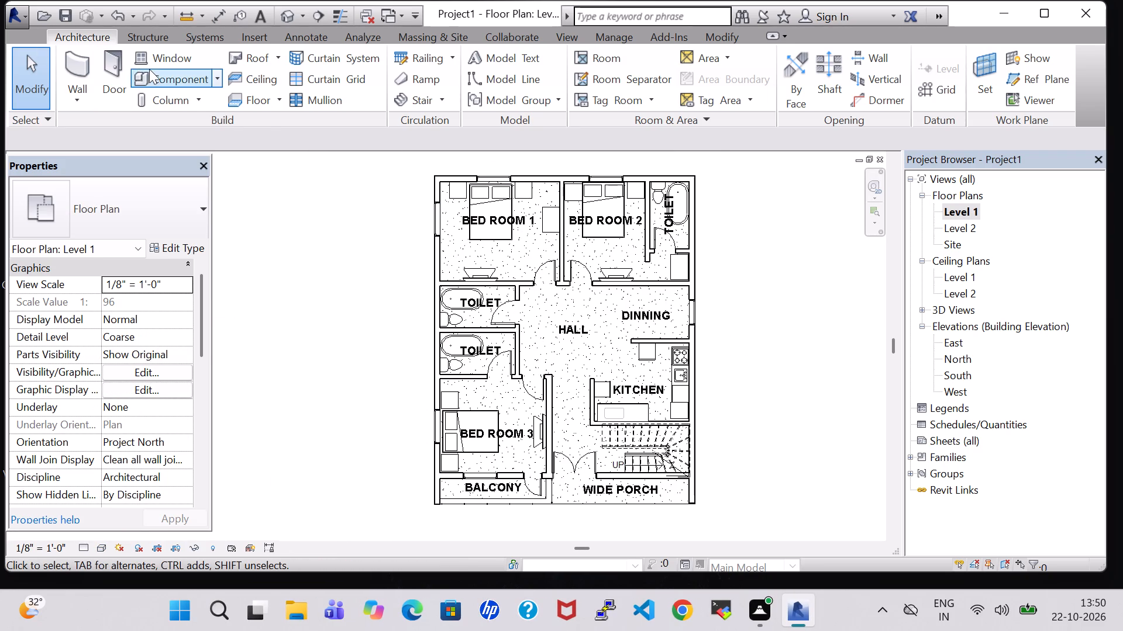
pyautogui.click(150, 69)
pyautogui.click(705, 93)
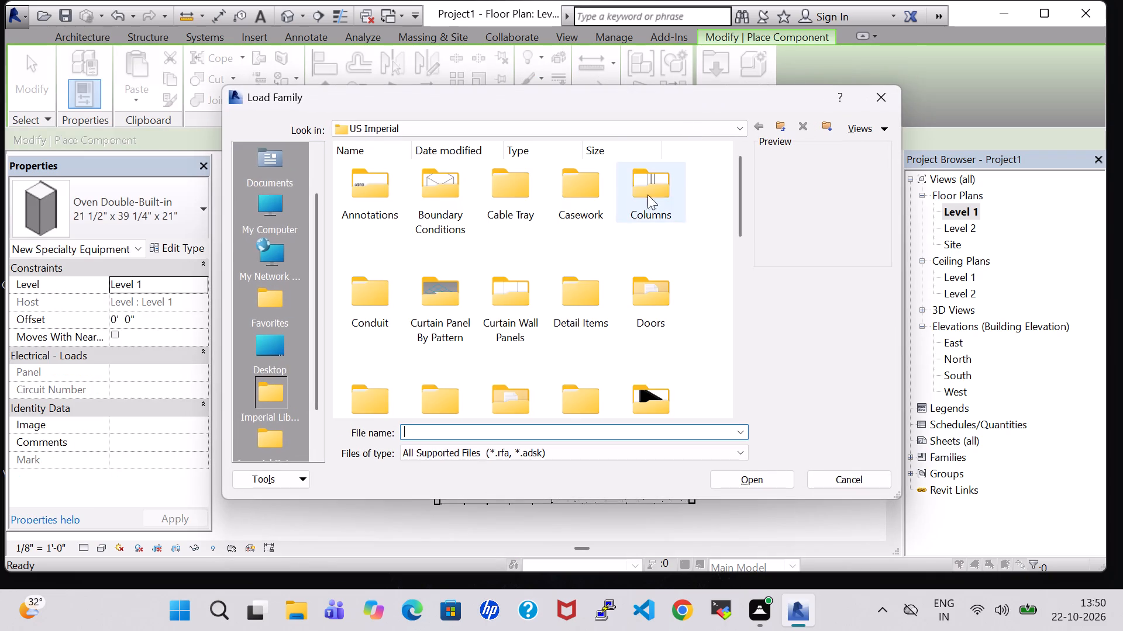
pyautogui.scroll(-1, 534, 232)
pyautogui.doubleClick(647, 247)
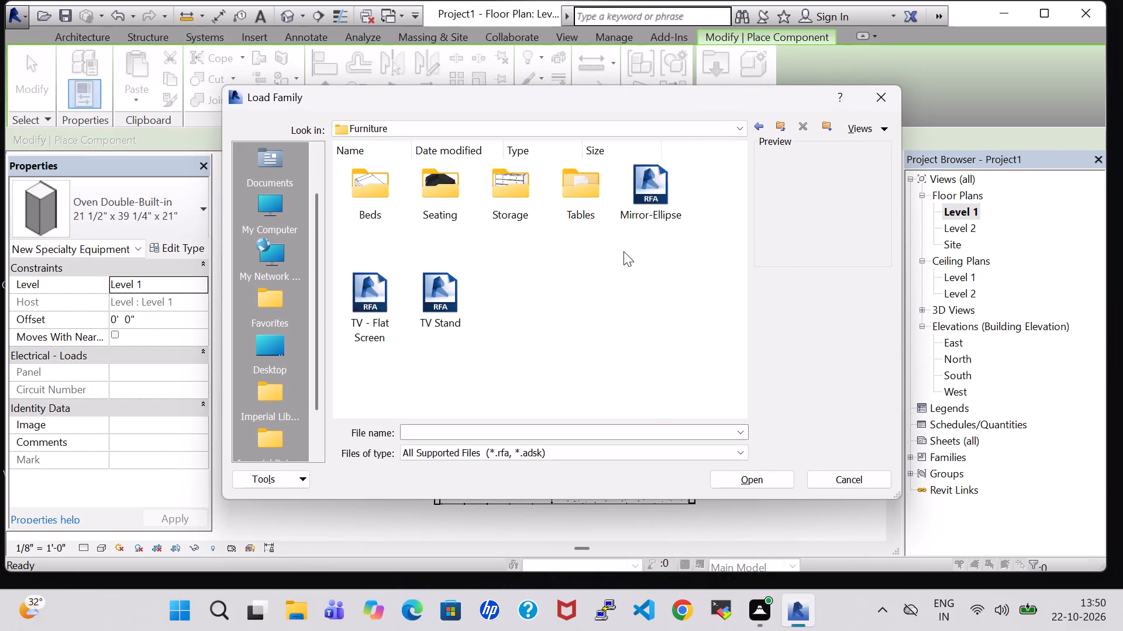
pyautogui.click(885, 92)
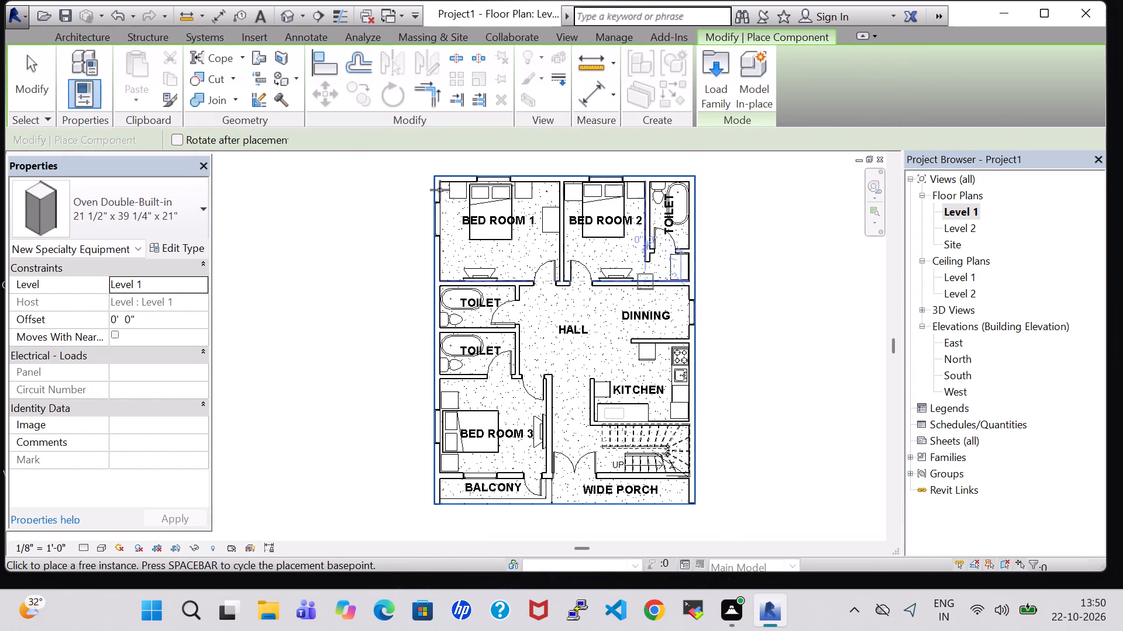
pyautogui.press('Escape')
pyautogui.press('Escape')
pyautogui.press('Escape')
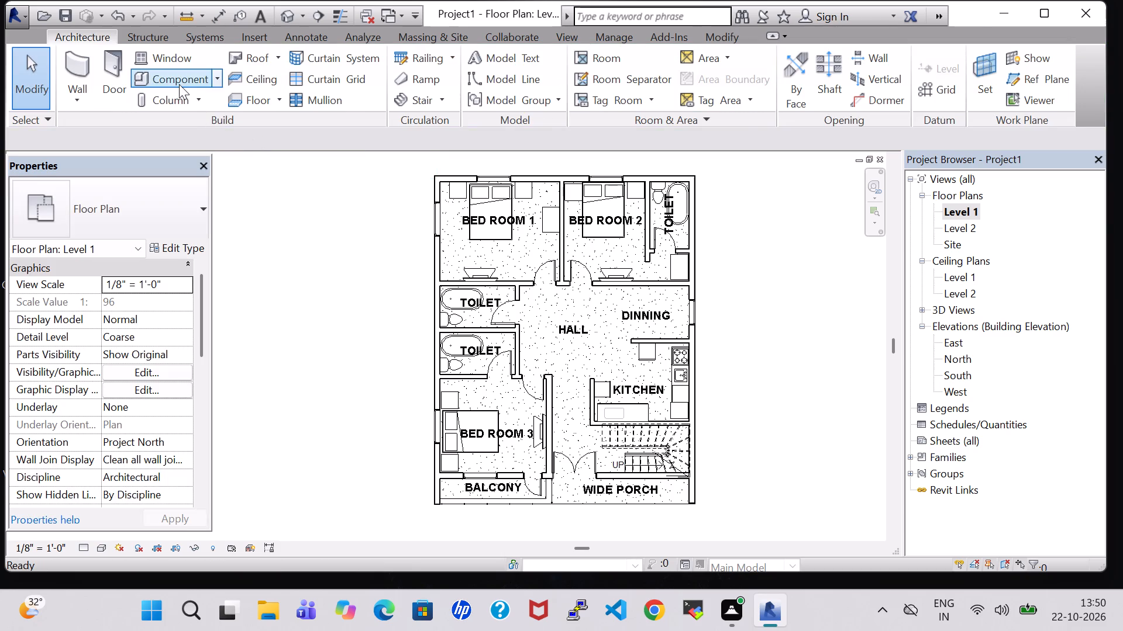
# Load the Table-Dining Round w Chairs family and place the 36" diameter table in the dining area, about 5' 0" from the exterior wall.
pyautogui.click(179, 84)
pyautogui.click(726, 86)
pyautogui.scroll(-1, 470, 231)
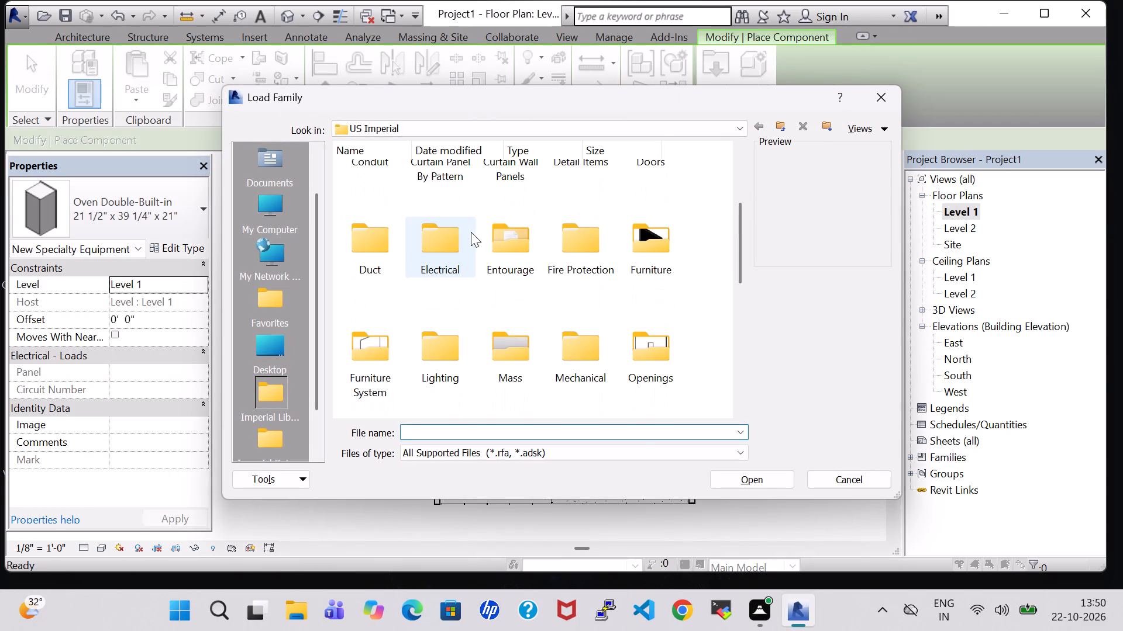
pyautogui.doubleClick(652, 238)
pyautogui.doubleClick(567, 189)
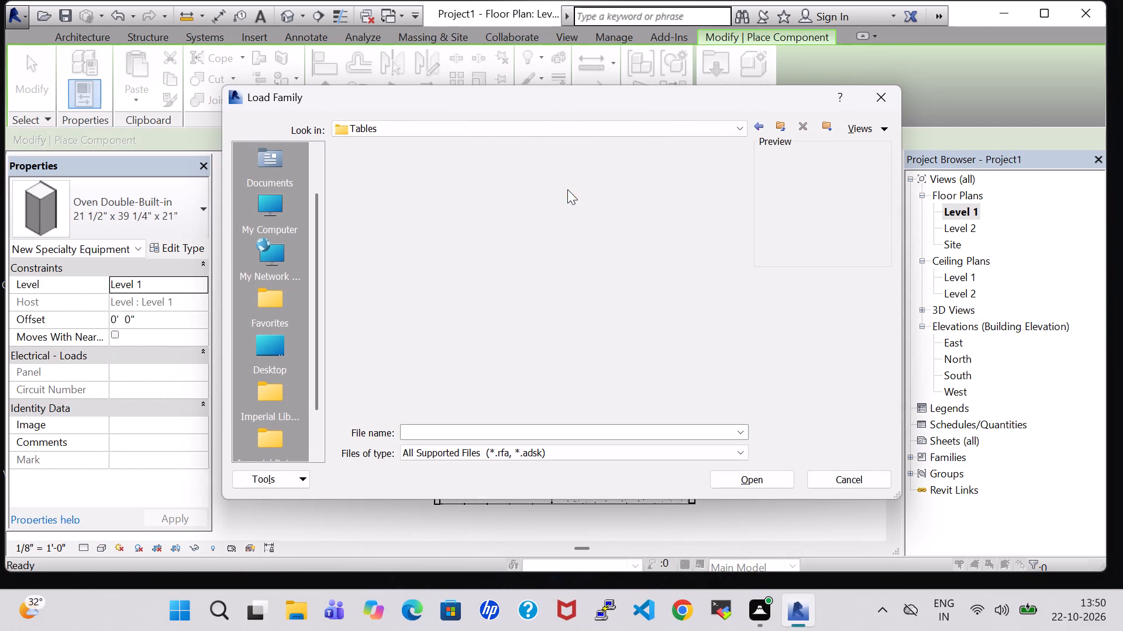
pyautogui.click(600, 206)
pyautogui.click(772, 473)
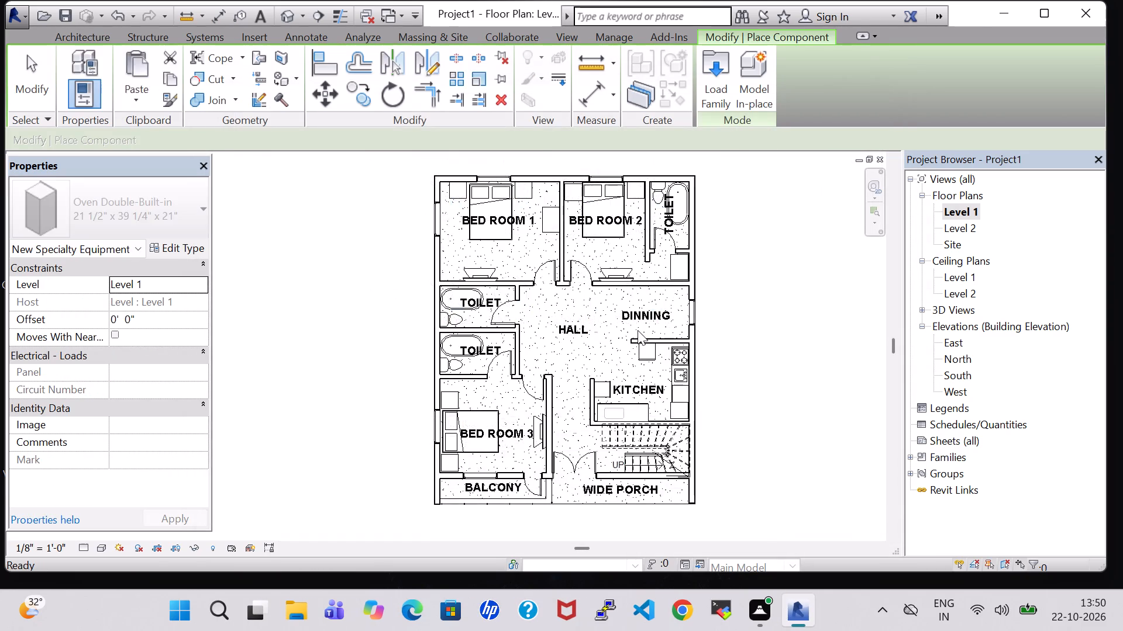
pyautogui.scroll(5, 638, 330)
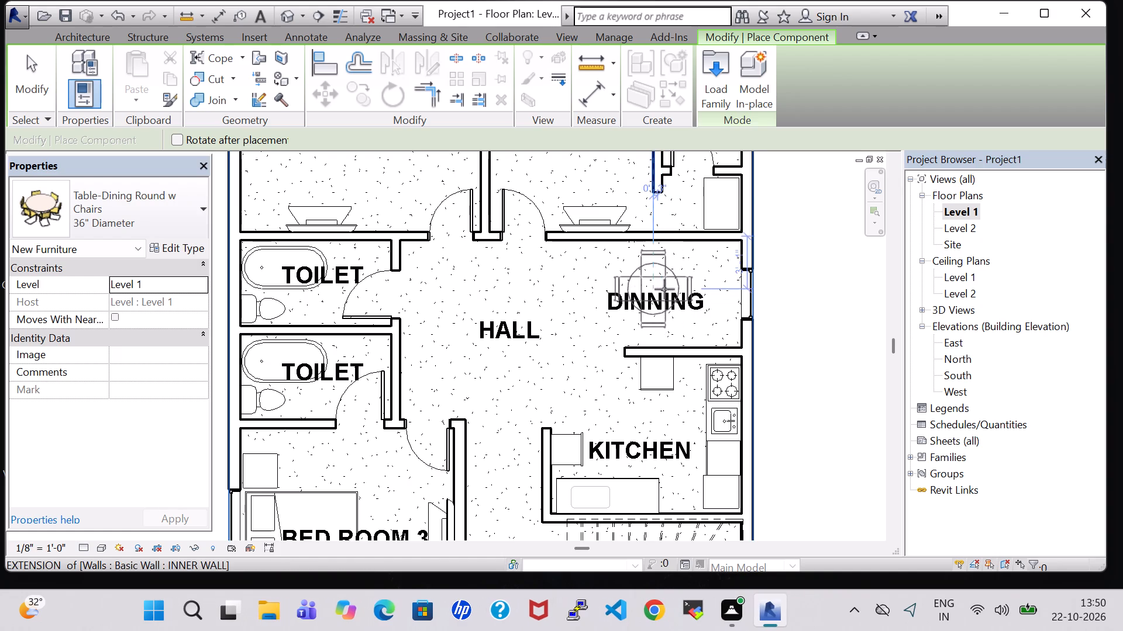
pyautogui.click(668, 289)
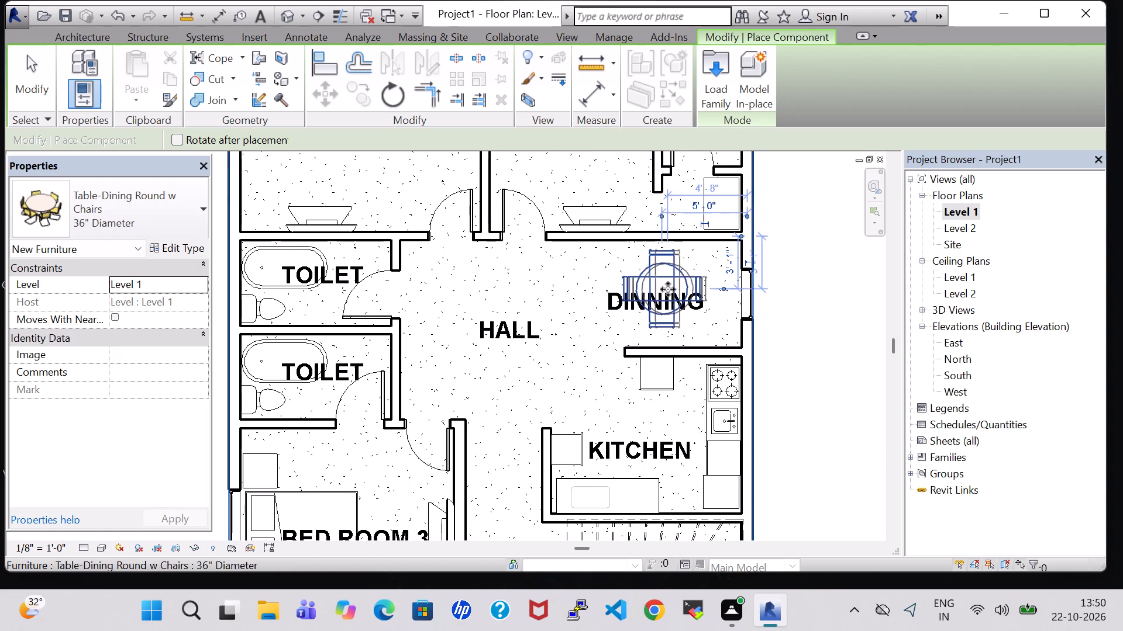
pyautogui.press('Escape')
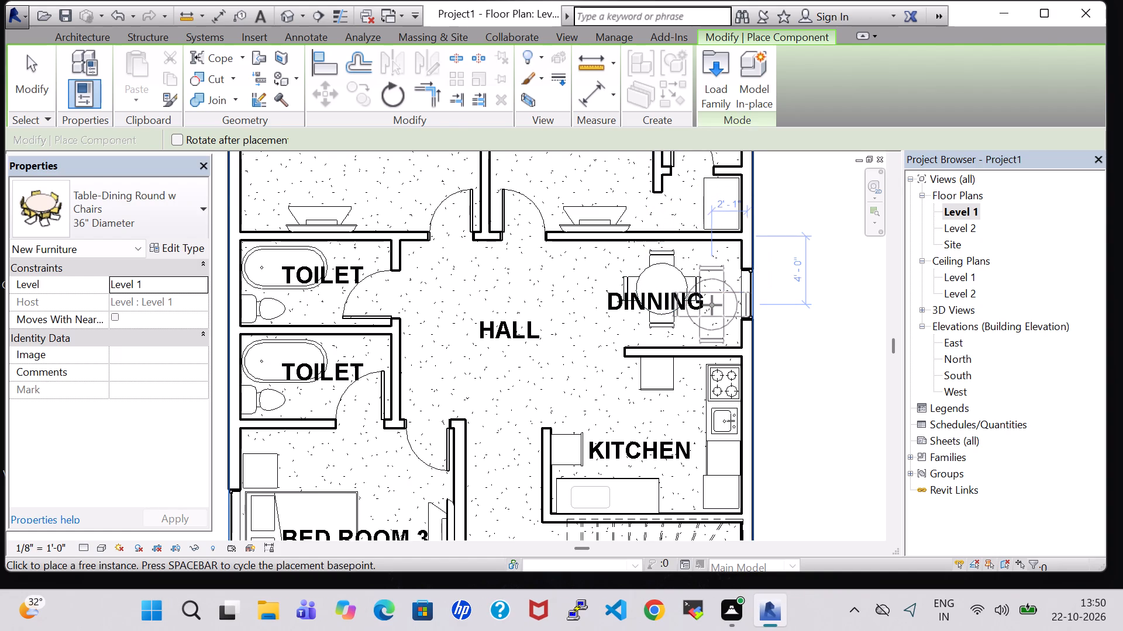
pyautogui.press('Escape')
pyautogui.press('Escape')
# Check the round dining table and the surrounding rooms from above and at an angle in the 3D view.
pyautogui.scroll(-2, 785, 400)
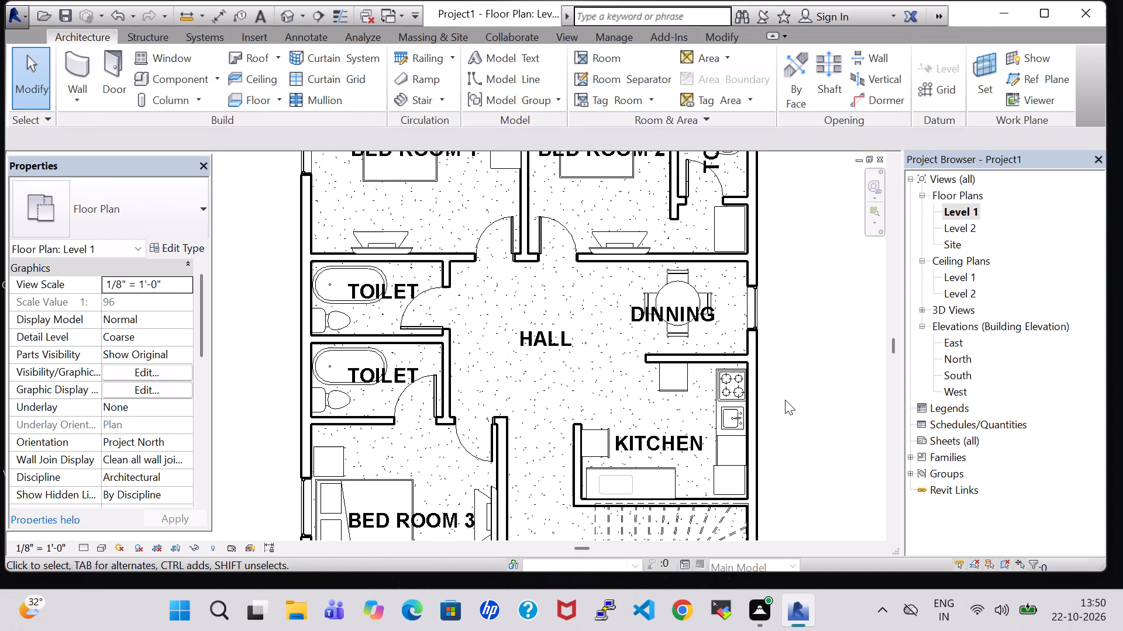
pyautogui.moveTo(846, 376); pyautogui.dragTo(813, 383, button='middle')
pyautogui.doubleClick(281, 19)
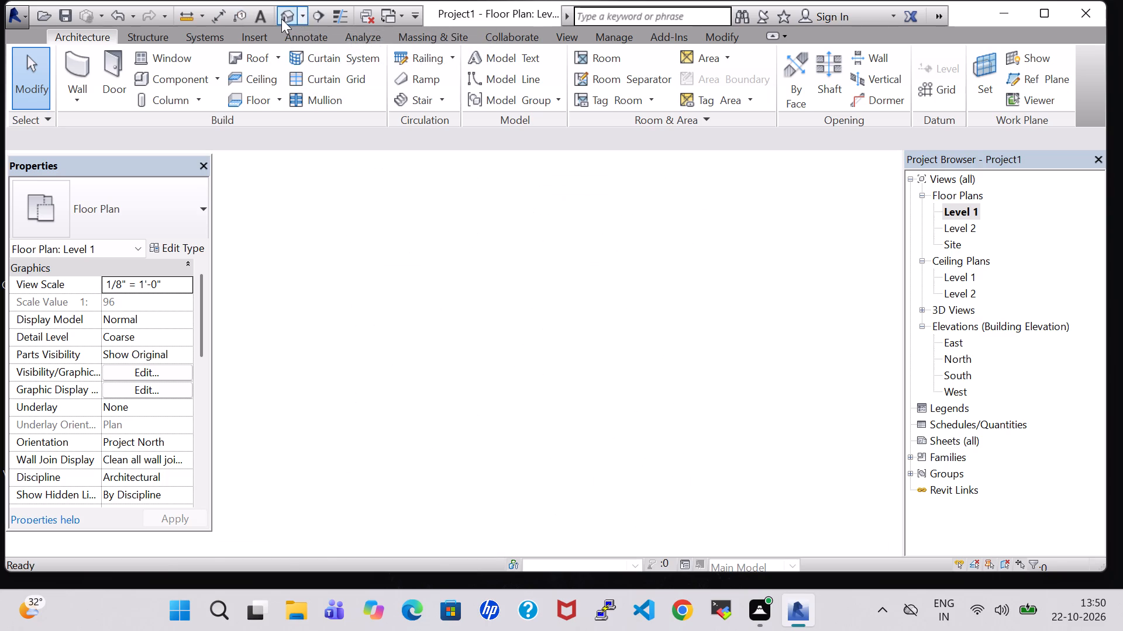
pyautogui.keyDown('shift'); pyautogui.moveTo(673, 289); pyautogui.dragTo(671, 411, button='middle'); pyautogui.keyUp('shift')
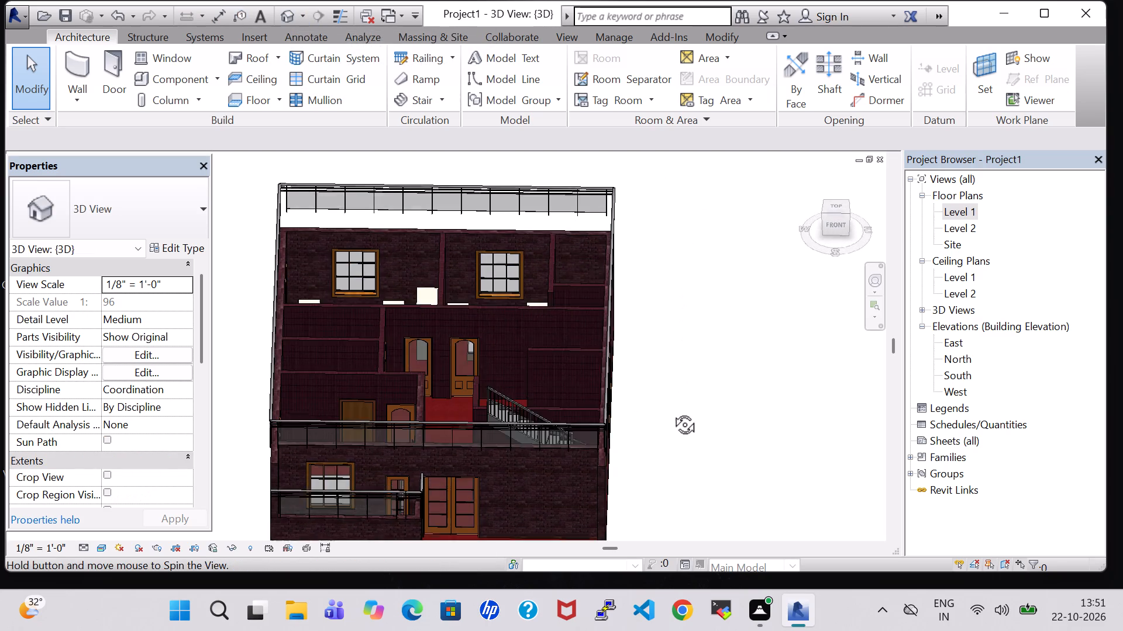
pyautogui.keyDown('shift'); pyautogui.moveTo(671, 411); pyautogui.dragTo(671, 412, button='middle'); pyautogui.keyUp('shift')
pyautogui.keyDown('shift'); pyautogui.moveTo(691, 310); pyautogui.dragTo(702, 426, button='middle'); pyautogui.keyUp('shift')
pyautogui.keyDown('shift'); pyautogui.scroll(-1, 695, 368); pyautogui.keyUp('shift')
pyautogui.keyDown('shift'); pyautogui.moveTo(653, 237); pyautogui.dragTo(664, 398, button='middle'); pyautogui.keyUp('shift')
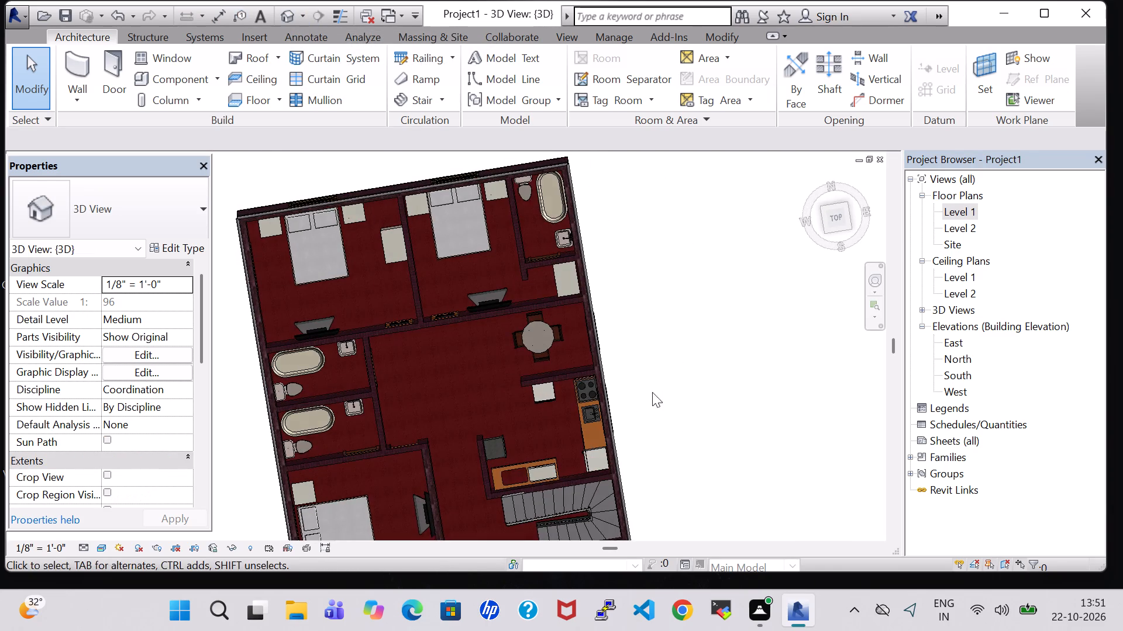
pyautogui.moveTo(652, 392); pyautogui.dragTo(664, 318, button='middle')
pyautogui.keyDown('shift'); pyautogui.middleClick(658, 307); pyautogui.keyUp('shift')
pyautogui.keyDown('shift'); pyautogui.moveTo(657, 351); pyautogui.dragTo(706, 334, button='middle'); pyautogui.keyUp('shift')
pyautogui.keyDown('shift'); pyautogui.middleClick(714, 327); pyautogui.keyUp('shift')
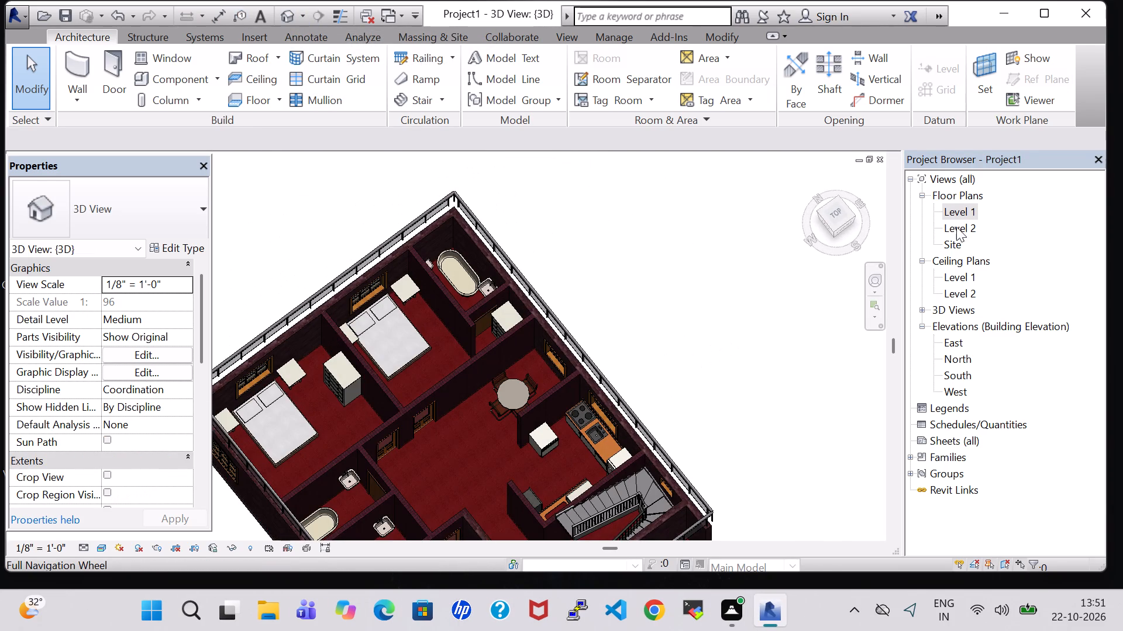
# In the Level 1 plan, load the Sink Vanity-Round family from the Sinks folder of the architectural plumbing fixtures.
pyautogui.doubleClick(966, 216)
pyautogui.scroll(-2, 675, 260)
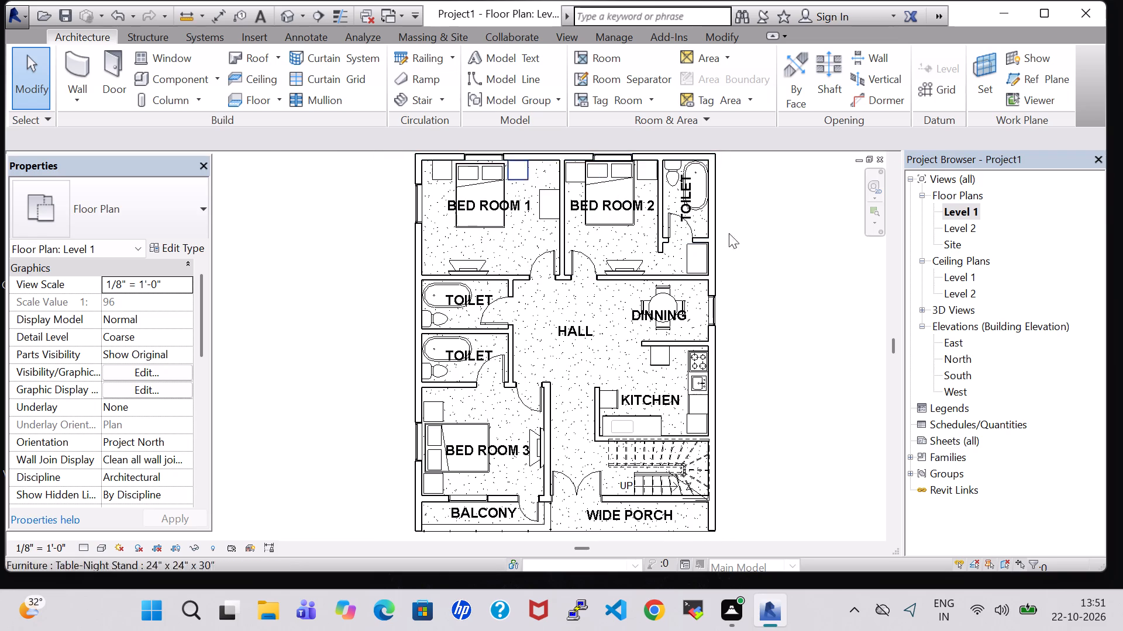
pyautogui.scroll(6, 745, 283)
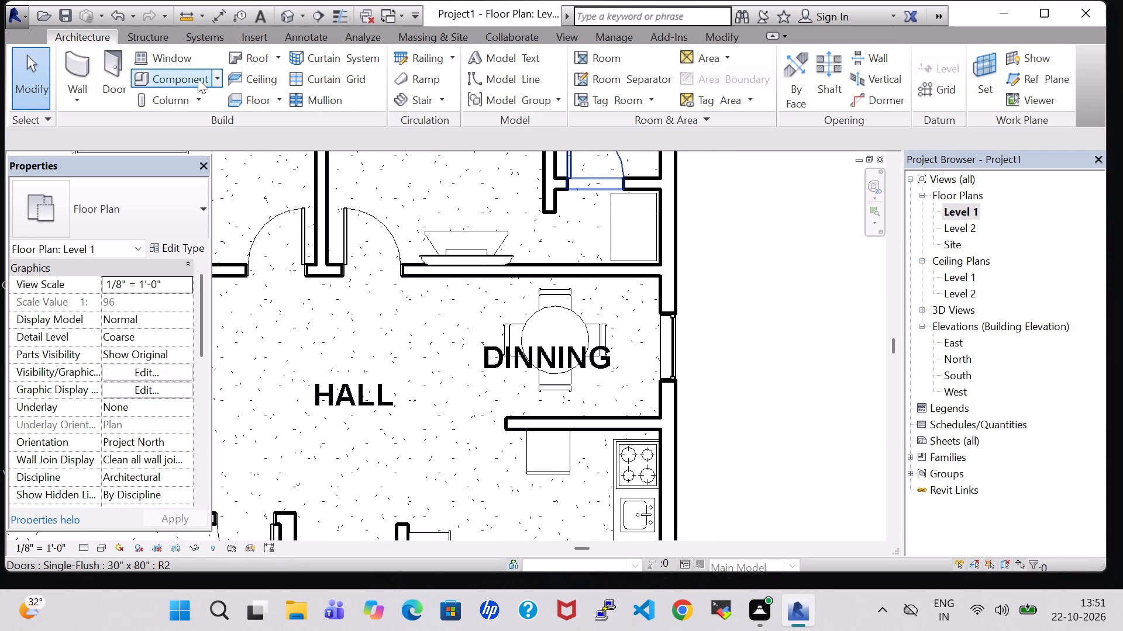
pyautogui.click(160, 75)
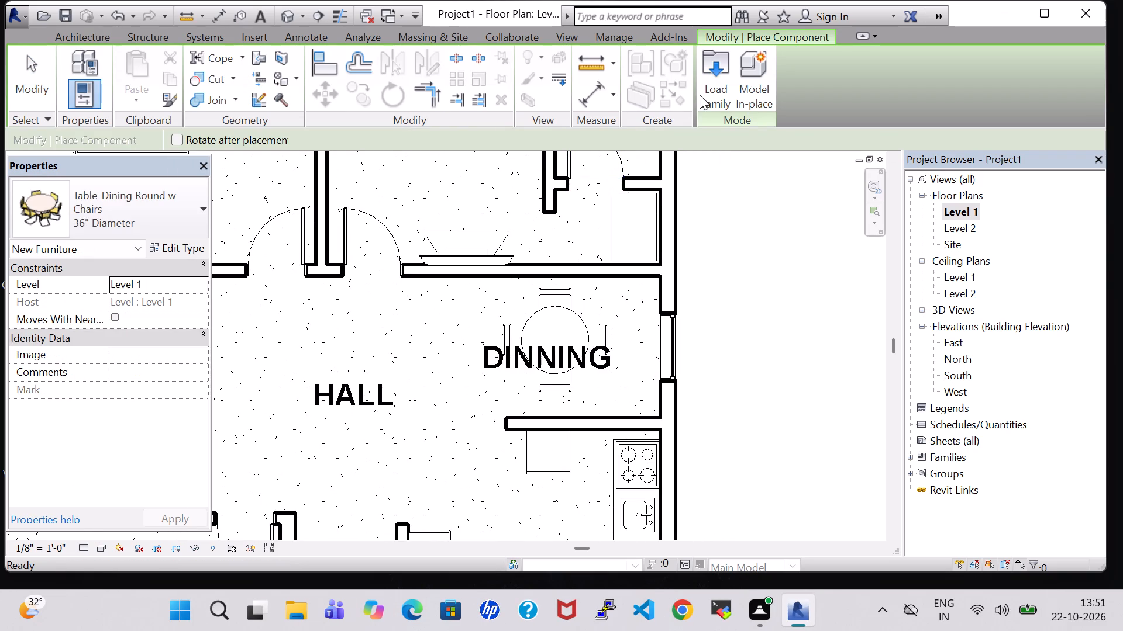
pyautogui.click(700, 93)
pyautogui.scroll(-2, 626, 312)
pyautogui.scroll(-2, 531, 306)
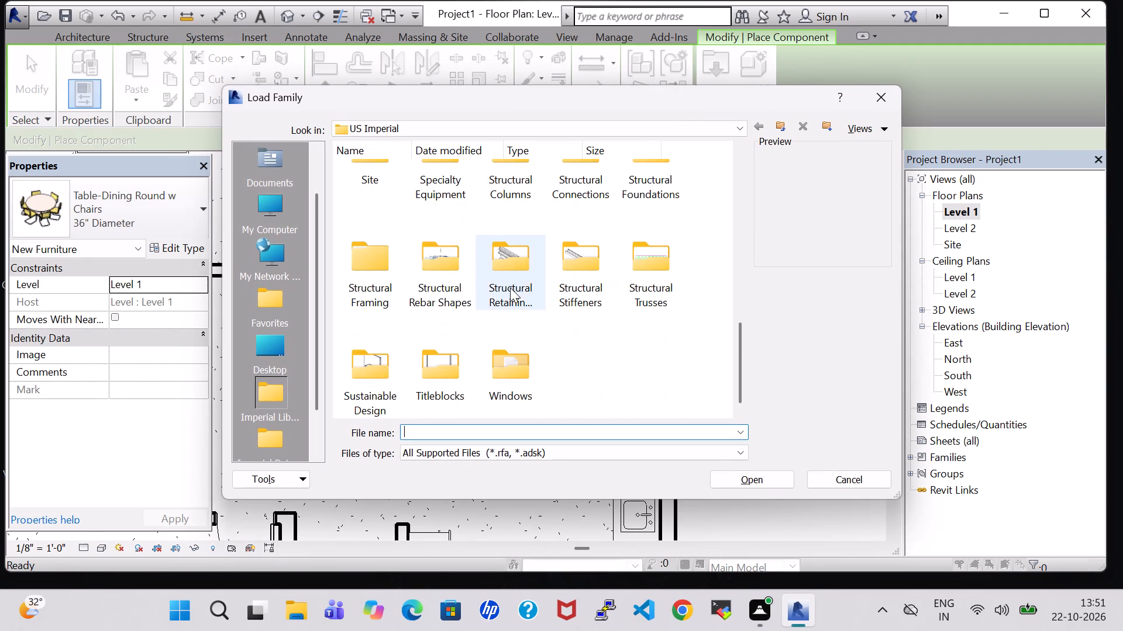
pyautogui.scroll(1, 510, 287)
pyautogui.doubleClick(514, 221)
pyautogui.doubleClick(374, 185)
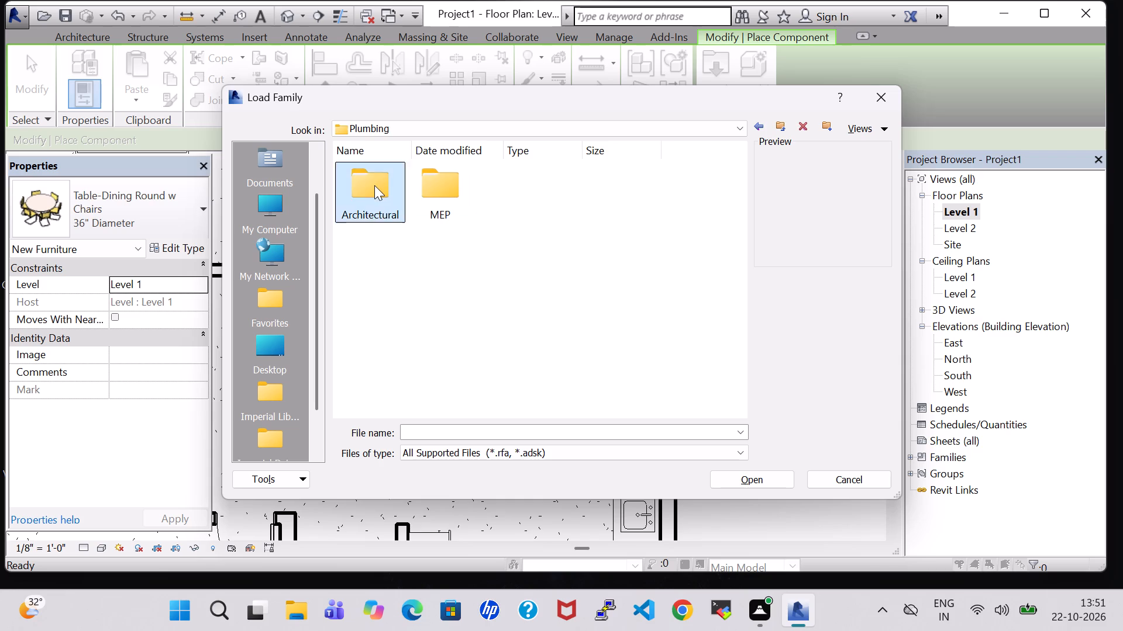
pyautogui.doubleClick(429, 189)
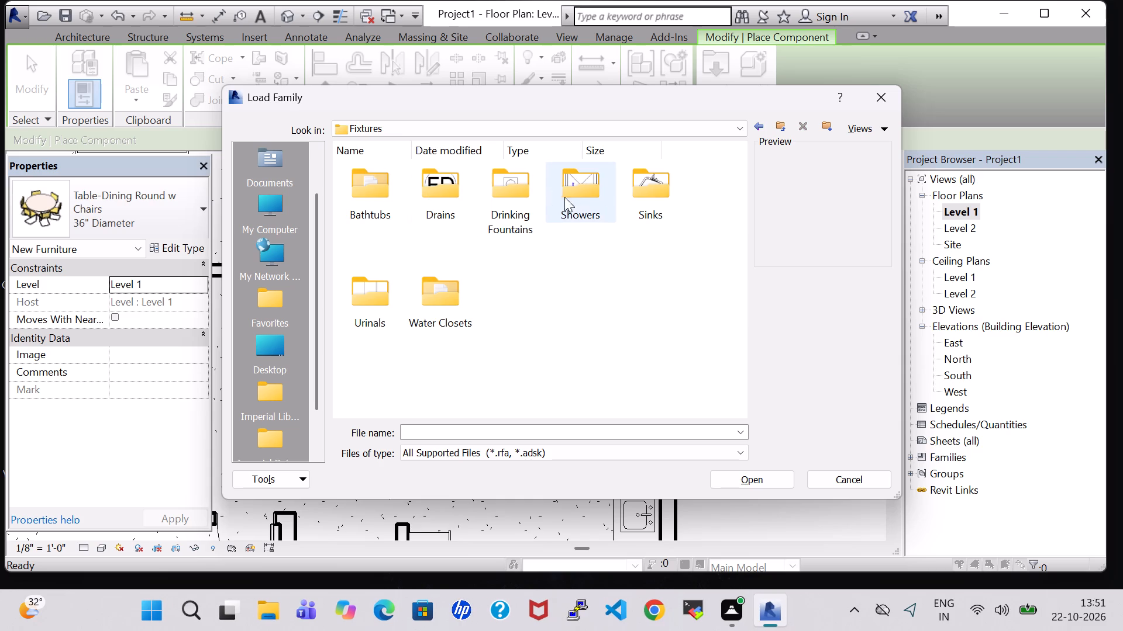
pyautogui.doubleClick(678, 205)
pyautogui.click(657, 200)
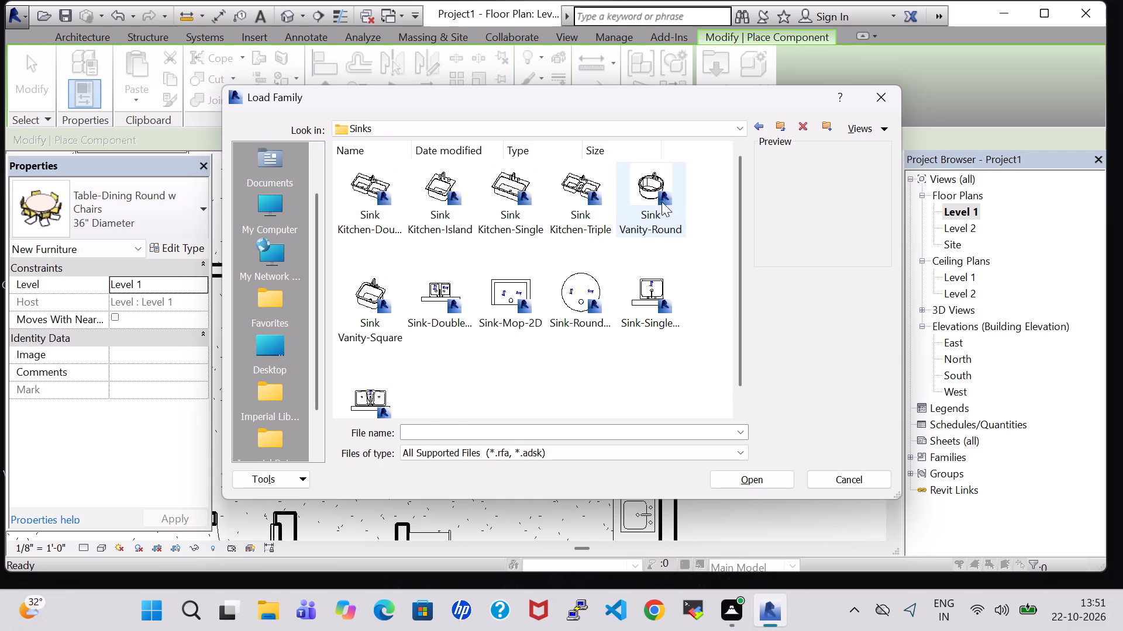
pyautogui.click(762, 477)
# Place the 19" x 19" round vanity sink in the dining area, rotated so its faucet side backs onto the kitchen partition wall.
pyautogui.scroll(2, 643, 370)
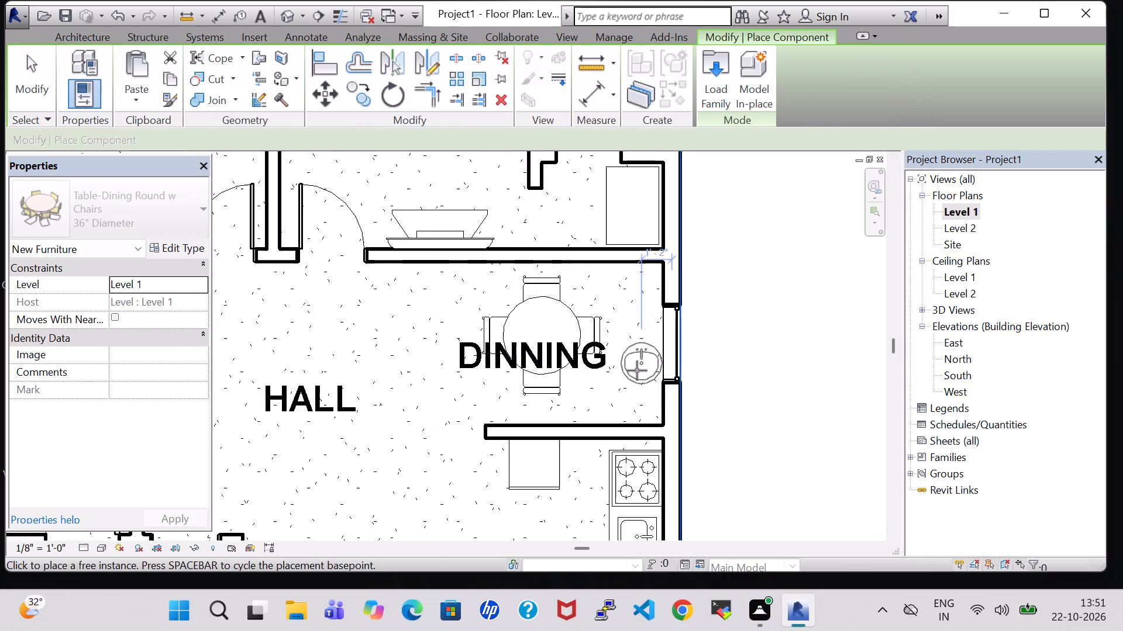
pyautogui.scroll(3, 637, 370)
pyautogui.press('space')
pyautogui.press('space')
pyautogui.scroll(6, 609, 411)
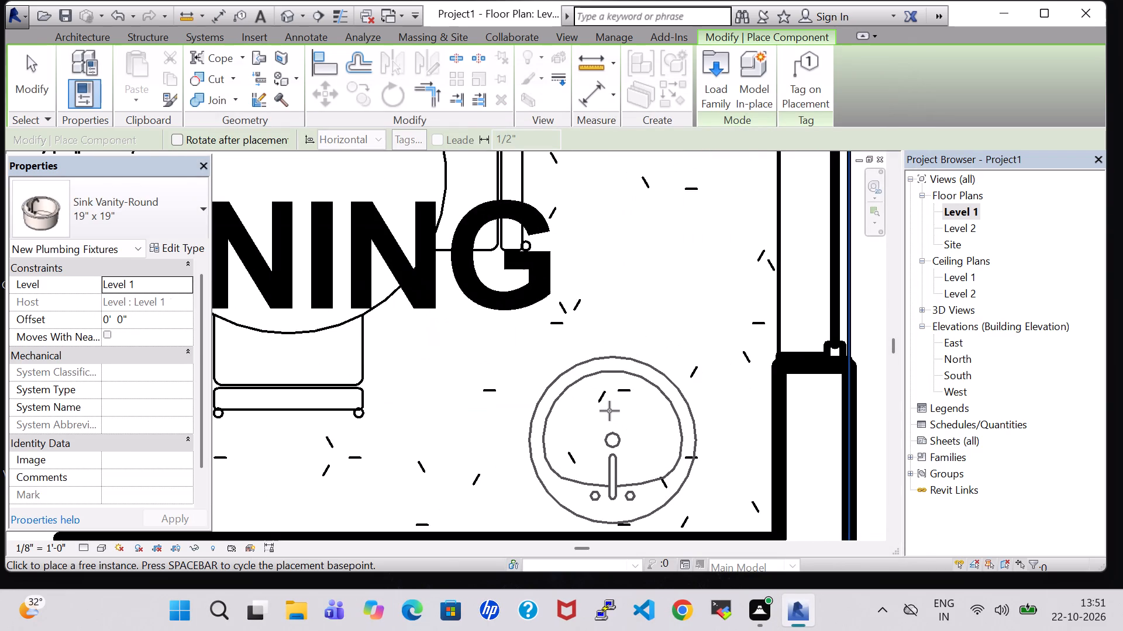
pyautogui.moveTo(609, 411); pyautogui.dragTo(611, 274, button='middle')
pyautogui.click(615, 286)
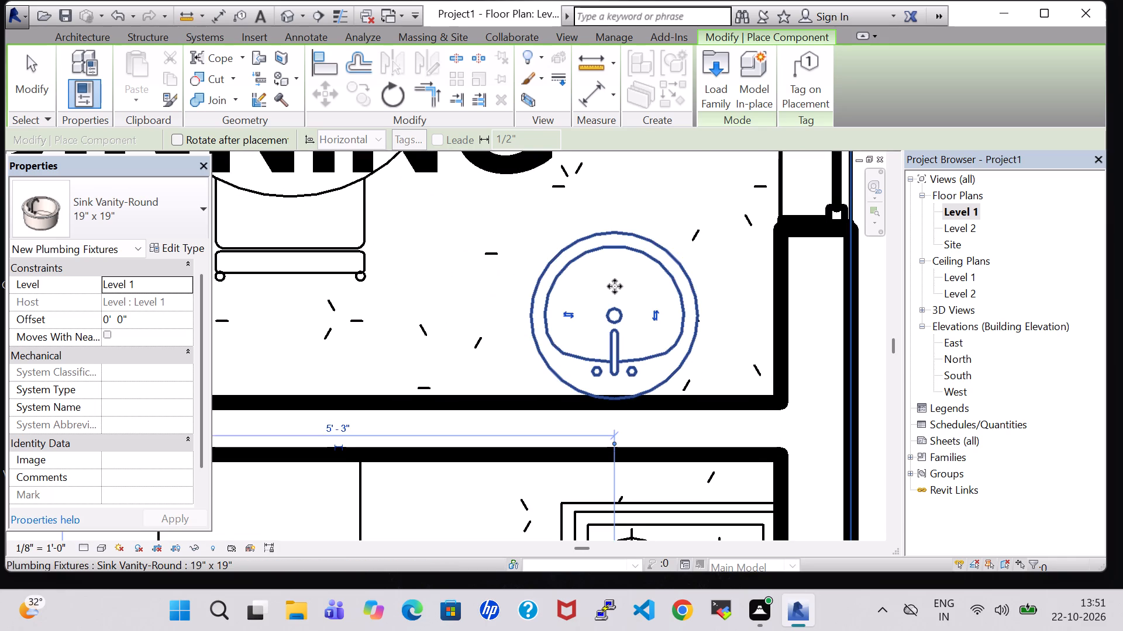
pyautogui.press('Escape')
pyautogui.press('Escape')
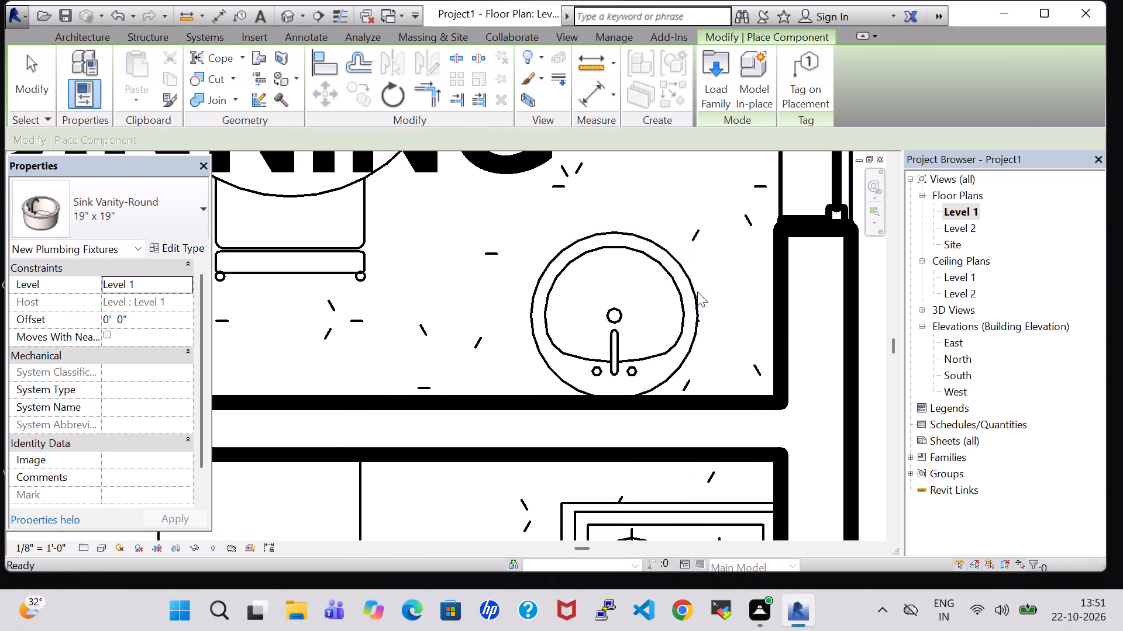
# Set the offset of the dining area's round sink to 2' 0".
pyautogui.click(649, 258)
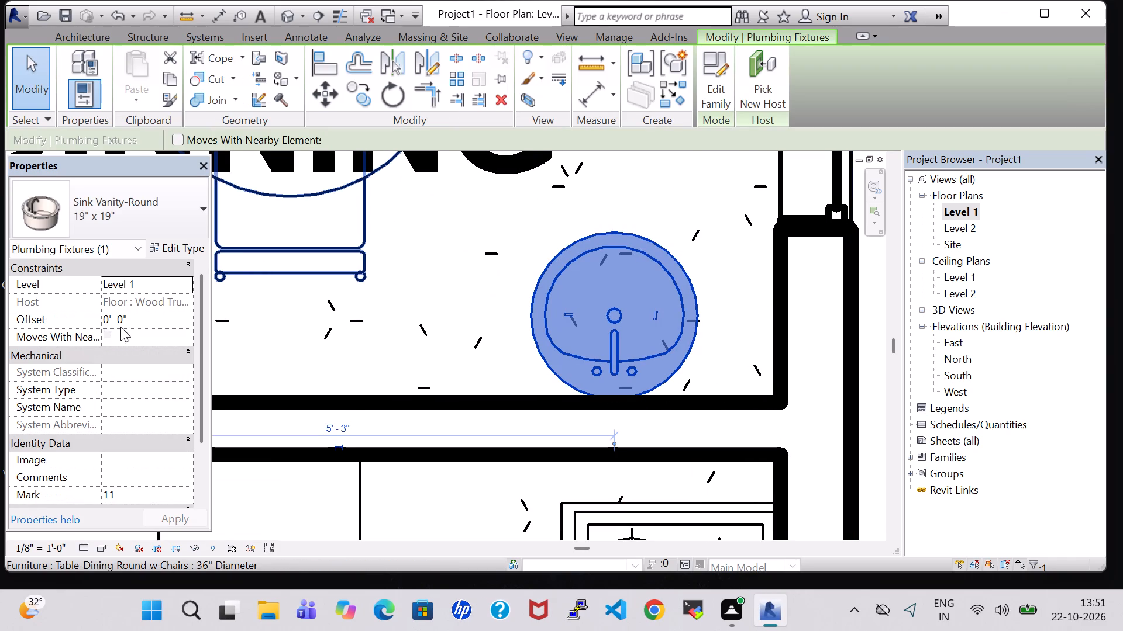
pyautogui.click(111, 322)
pyautogui.press('Left')
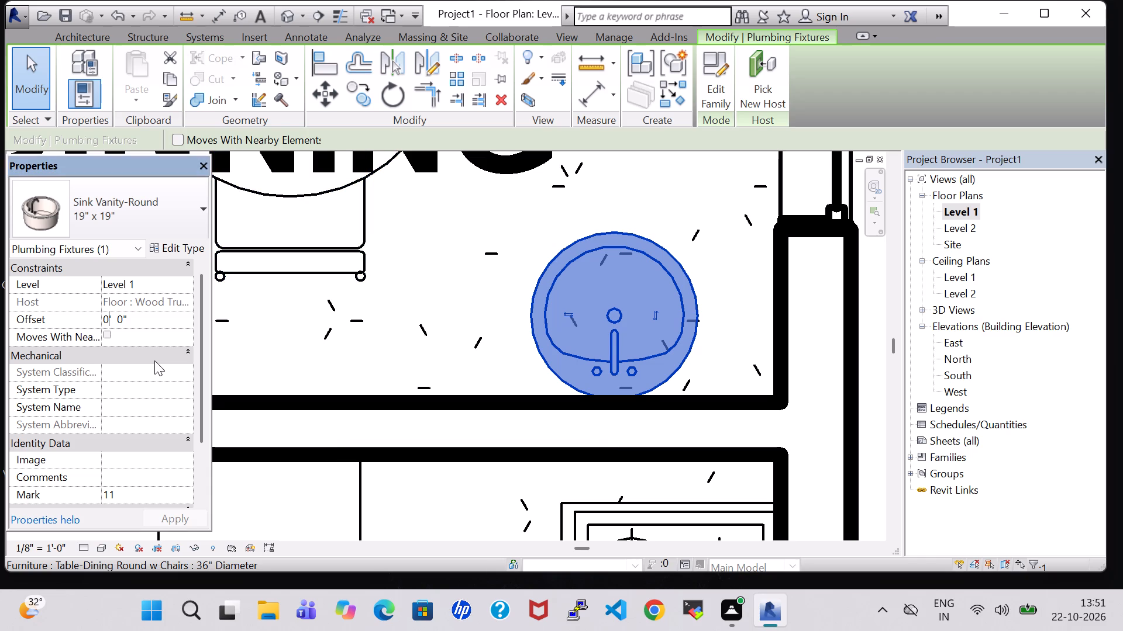
pyautogui.press('BackSpace')
pyautogui.press('2')
pyautogui.press('Return')
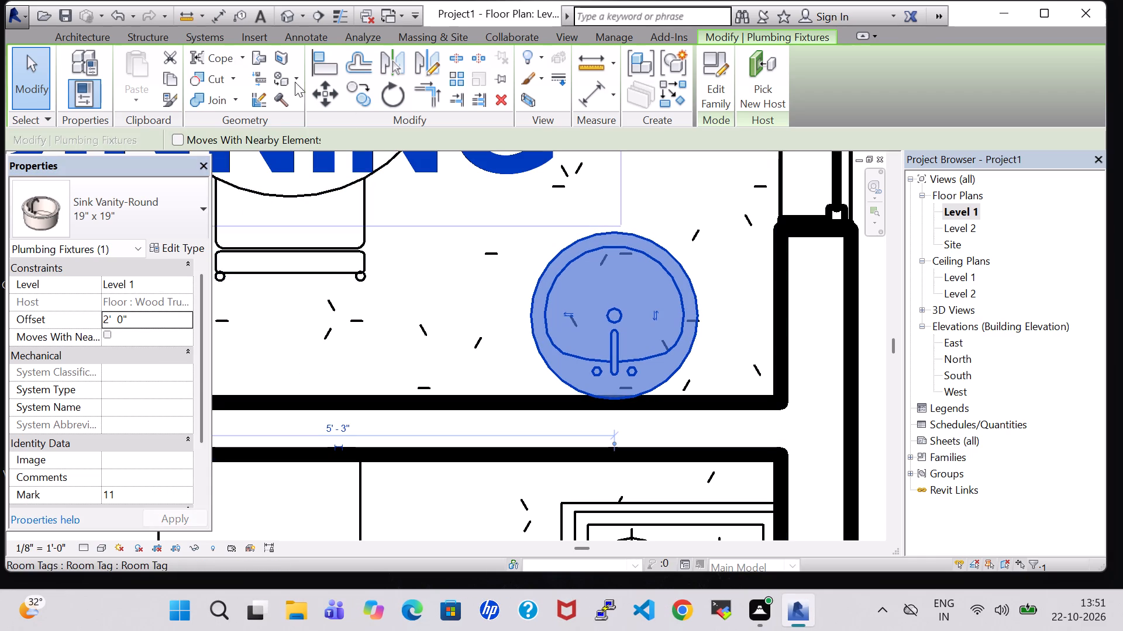
# Inspect the raised round sink and its position beside the dining table and kitchen partition in the 3D view.
pyautogui.click(288, 14)
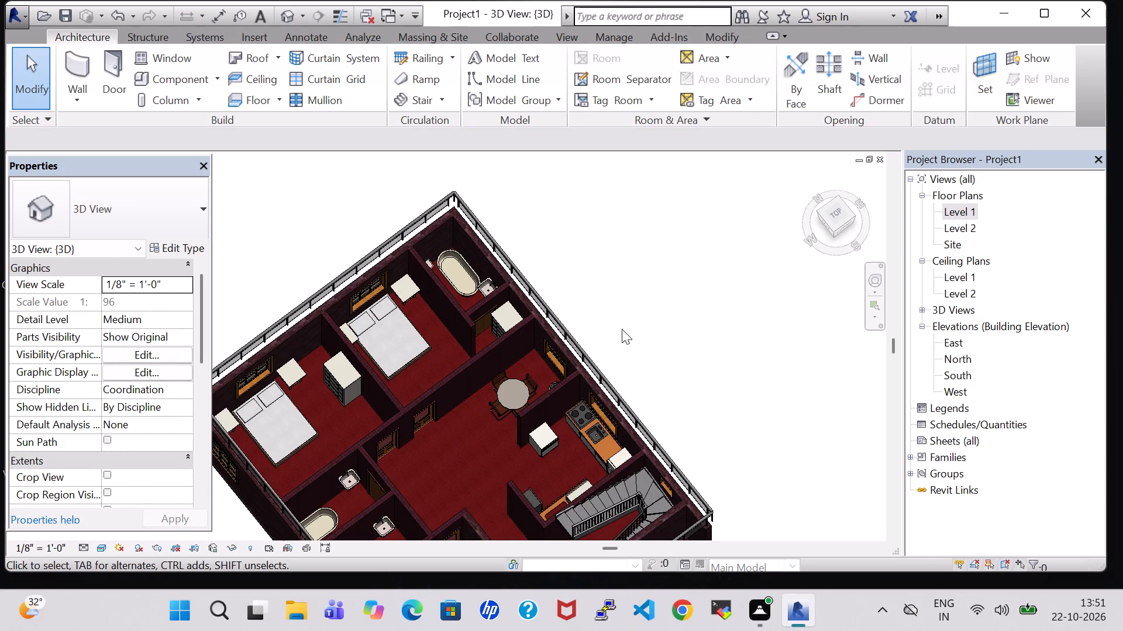
pyautogui.keyDown('shift'); pyautogui.moveTo(622, 329); pyautogui.dragTo(747, 343, button='middle'); pyautogui.keyUp('shift')
pyautogui.scroll(3, 621, 325)
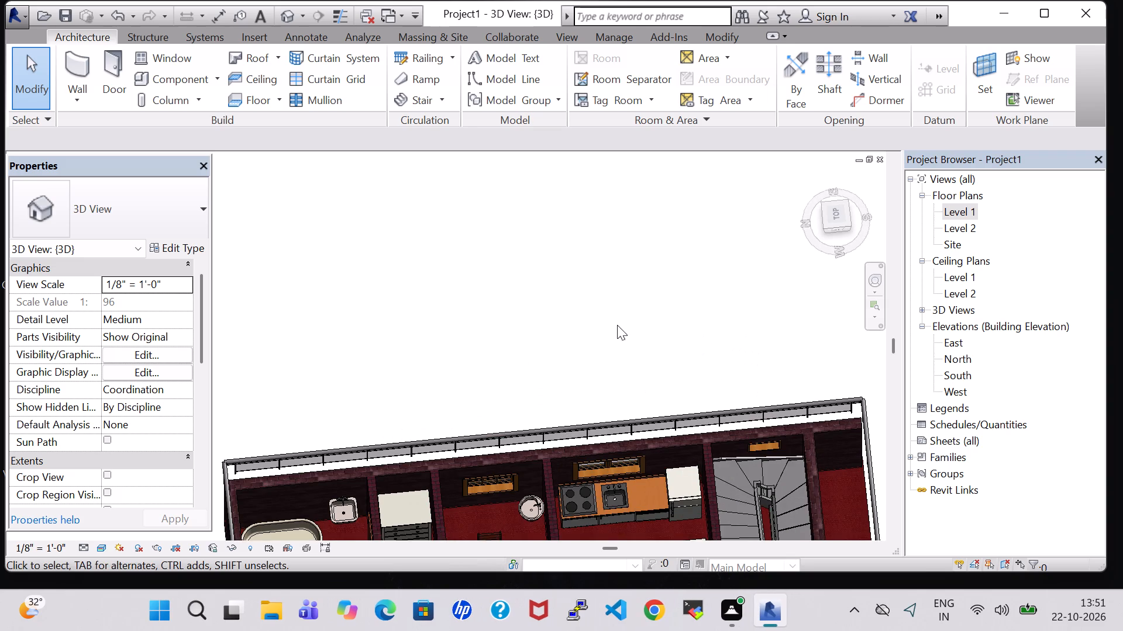
pyautogui.moveTo(617, 325); pyautogui.dragTo(576, 236, button='middle')
pyautogui.keyDown('shift'); pyautogui.moveTo(445, 247); pyautogui.dragTo(535, 249, button='middle'); pyautogui.keyUp('shift')
pyautogui.keyDown('shift'); pyautogui.middleClick(535, 249); pyautogui.keyUp('shift')
pyautogui.scroll(5, 532, 252)
pyautogui.moveTo(551, 341); pyautogui.dragTo(454, 202, button='middle')
pyautogui.moveTo(646, 470); pyautogui.dragTo(695, 285, button='middle')
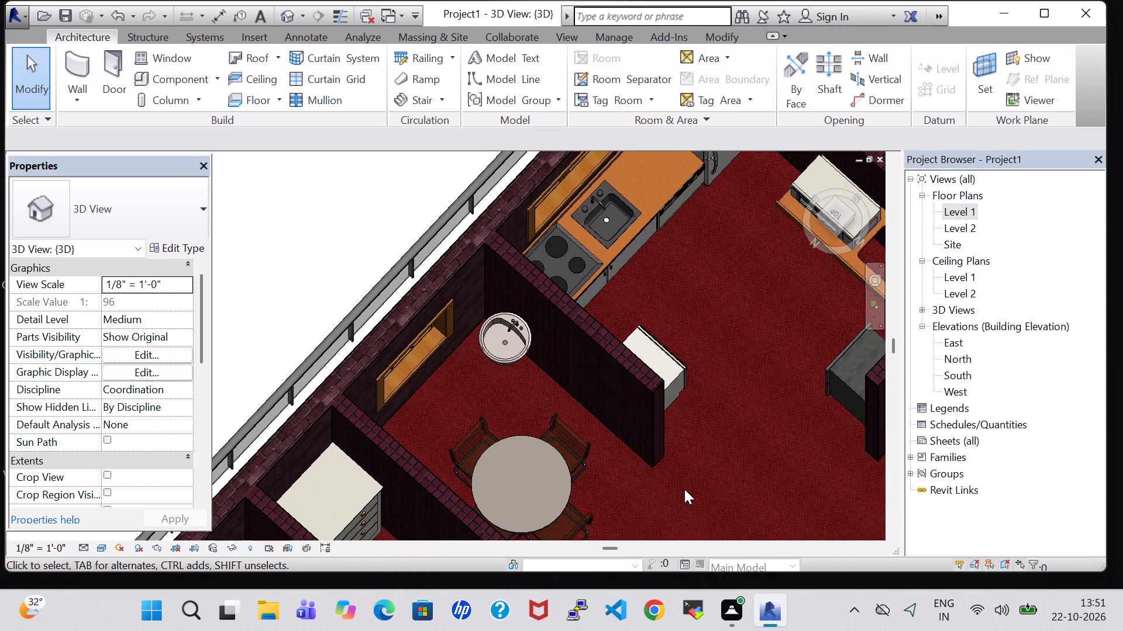
pyautogui.keyDown('shift'); pyautogui.moveTo(684, 489); pyautogui.dragTo(766, 417, button='middle'); pyautogui.keyUp('shift')
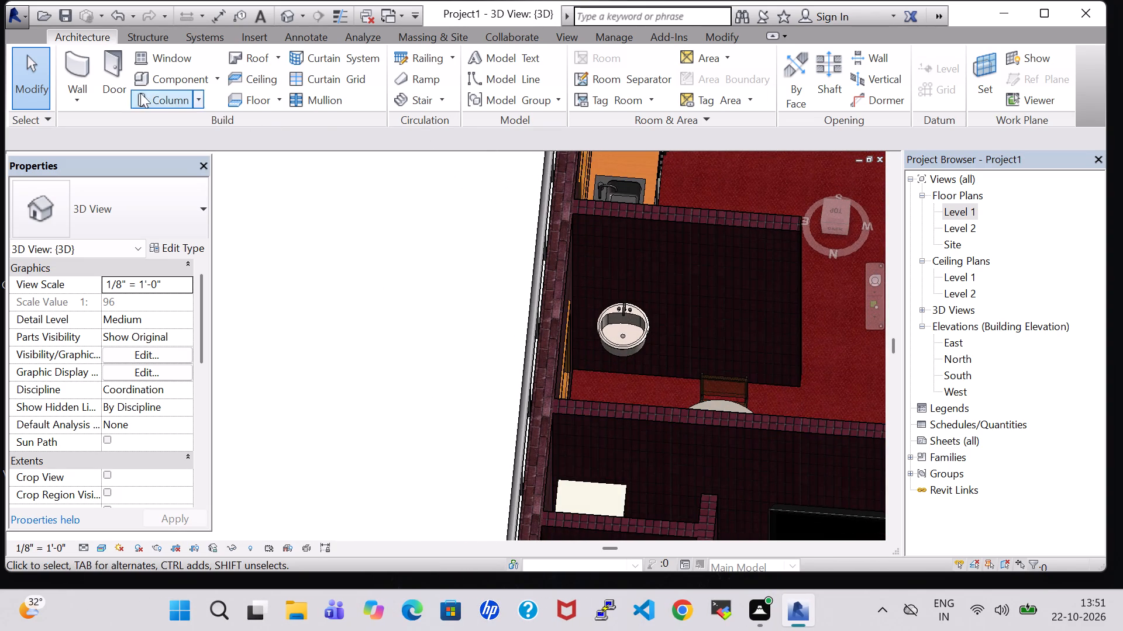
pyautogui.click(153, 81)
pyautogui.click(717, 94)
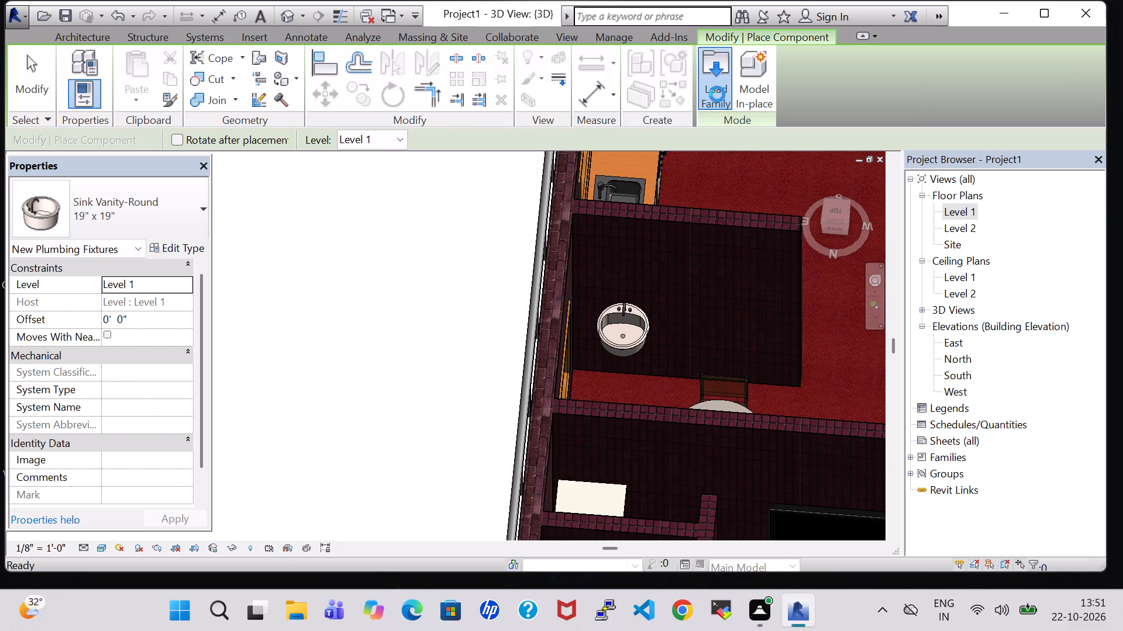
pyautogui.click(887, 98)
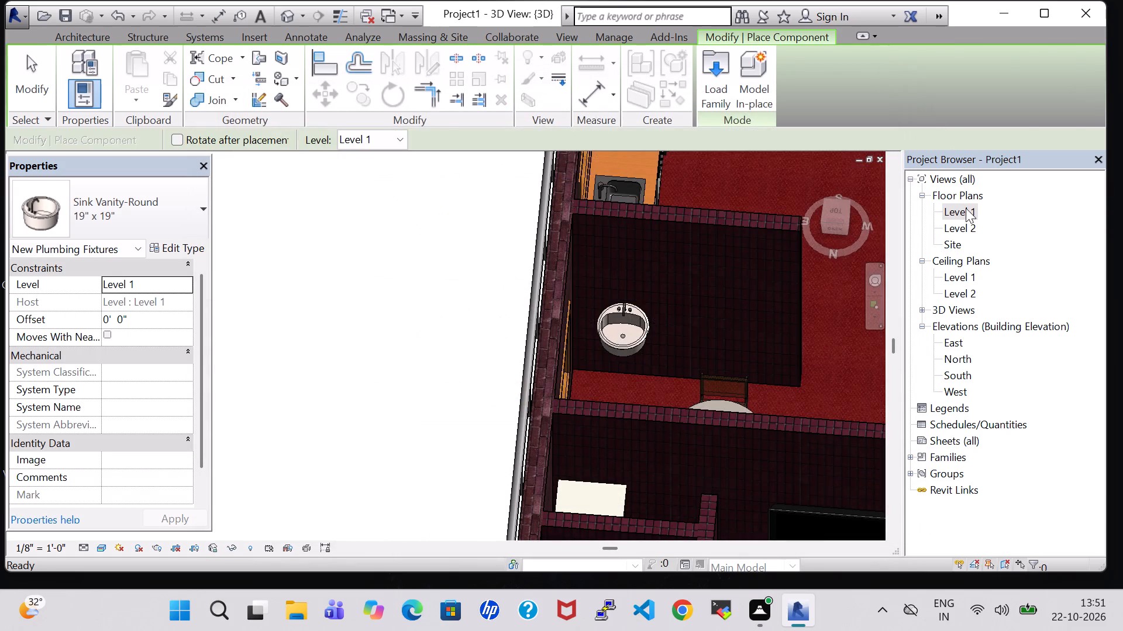
# In the Level 1 plan, load the Mirror-Ellipse family from the Furniture folder.
pyautogui.doubleClick(966, 208)
pyautogui.scroll(-2, 738, 303)
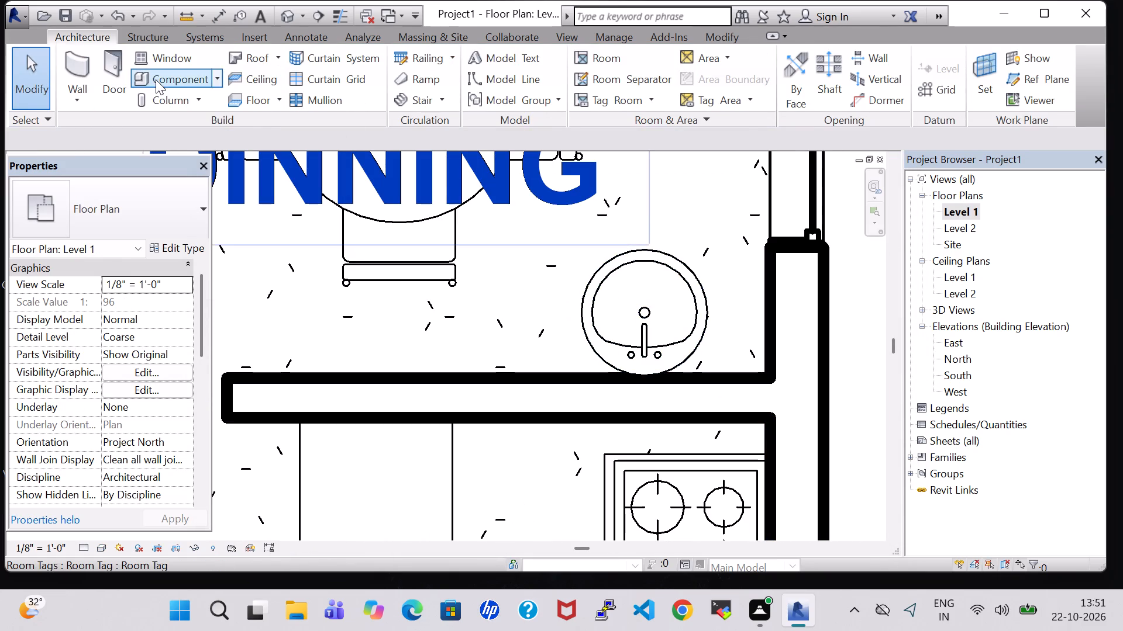
pyautogui.click(156, 79)
pyautogui.click(712, 82)
pyautogui.scroll(-1, 630, 282)
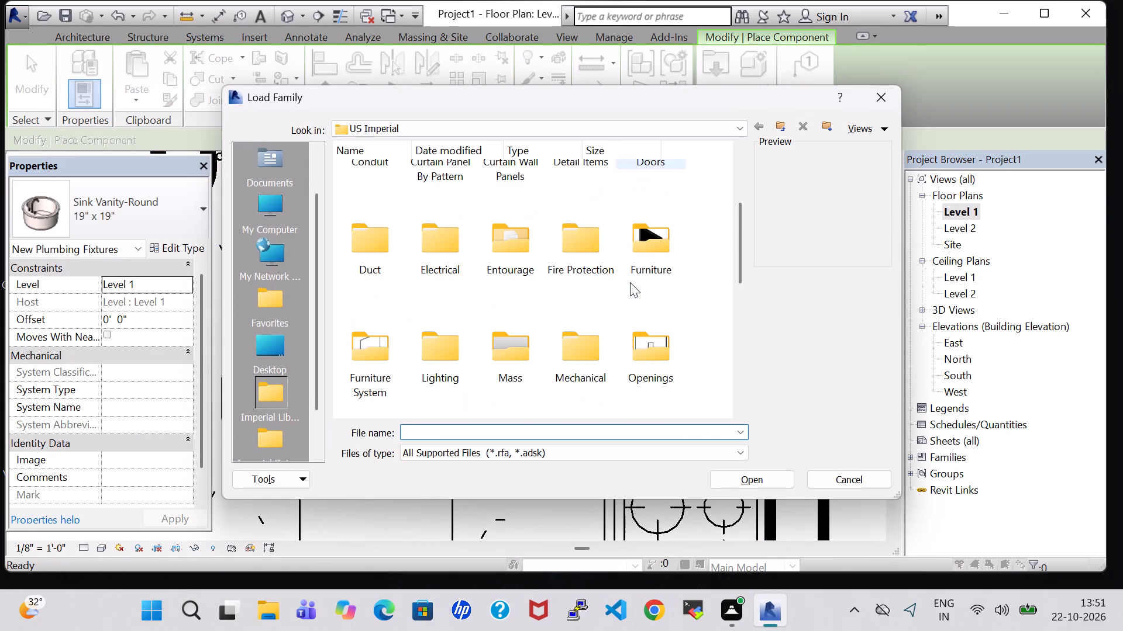
pyautogui.doubleClick(664, 247)
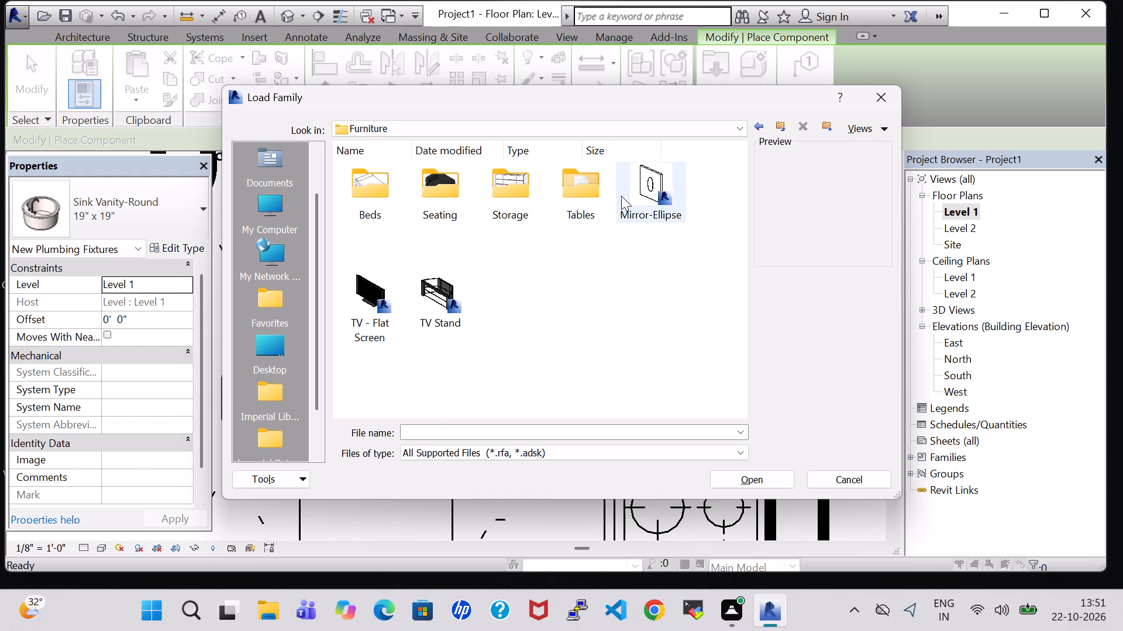
pyautogui.click(666, 194)
pyautogui.click(770, 481)
# Place the 24" x 48" elliptical mirror on the kitchen partition wall directly behind the dining area's round sink.
pyautogui.scroll(3, 654, 375)
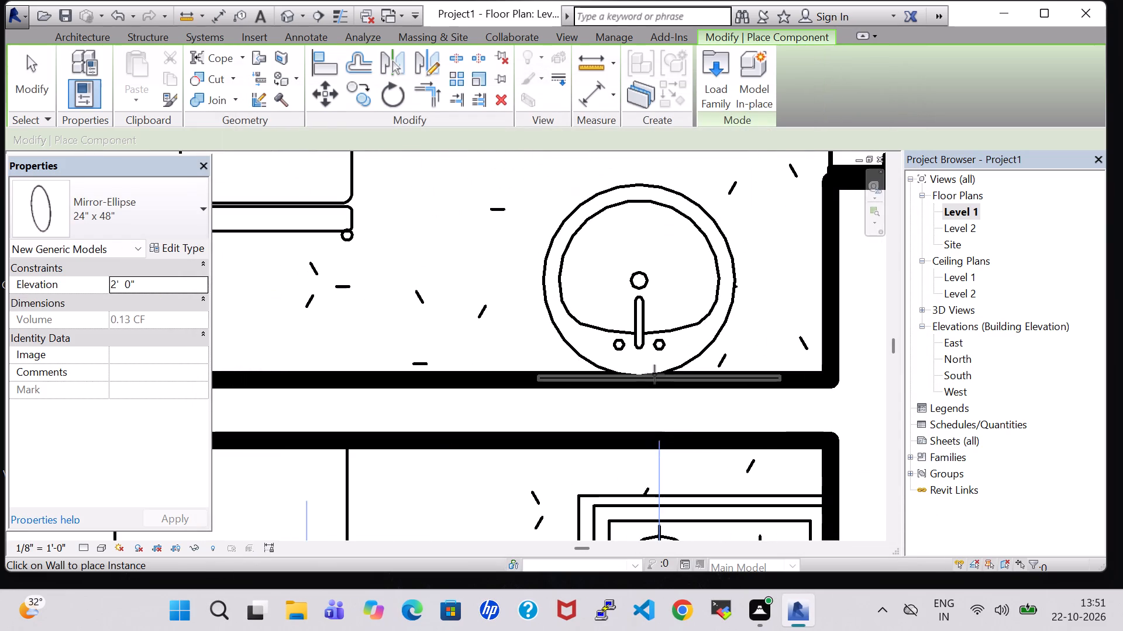
pyautogui.click(629, 375)
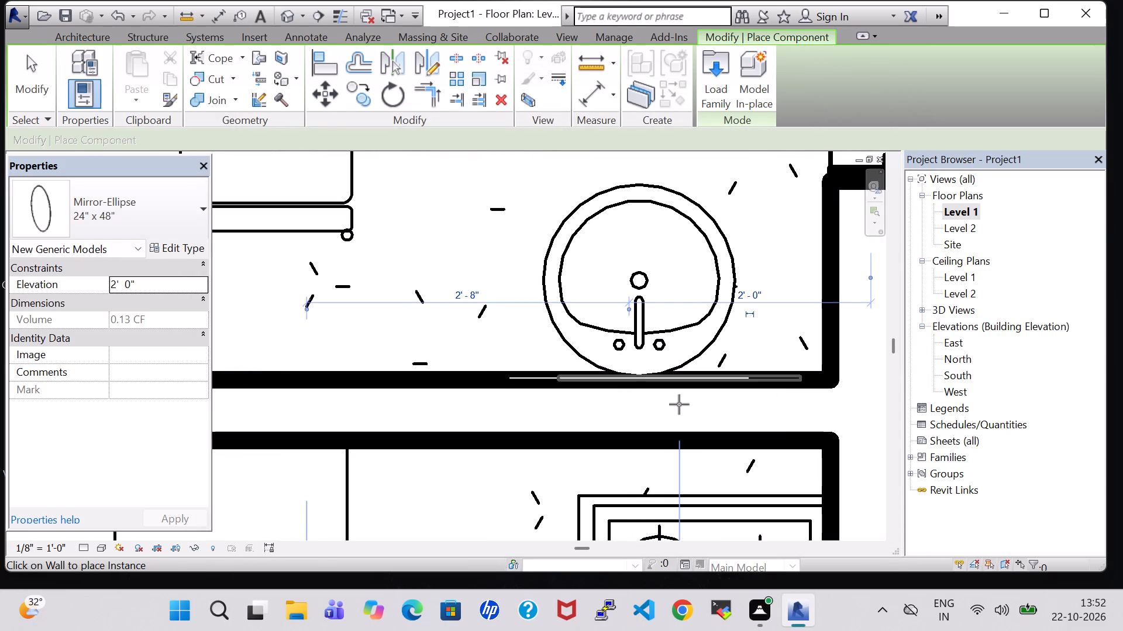
pyautogui.press('Escape')
pyautogui.press('Escape')
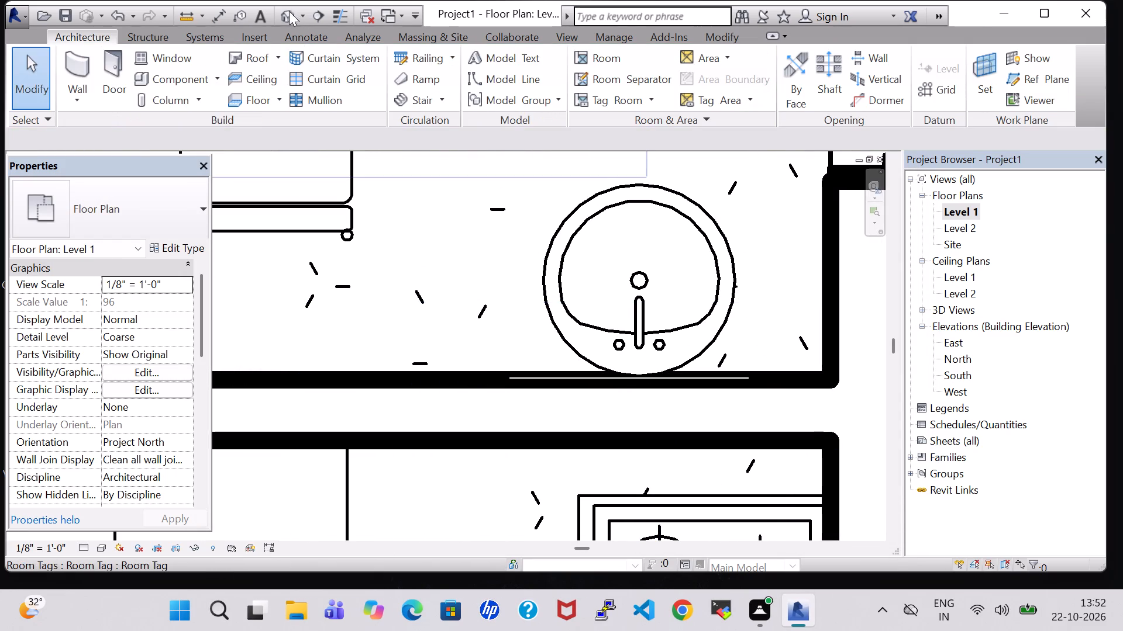
# In the 3D view, raise the elliptical mirror above the round sink to an elevation of 5' 0".
pyautogui.click(288, 11)
pyautogui.click(643, 290)
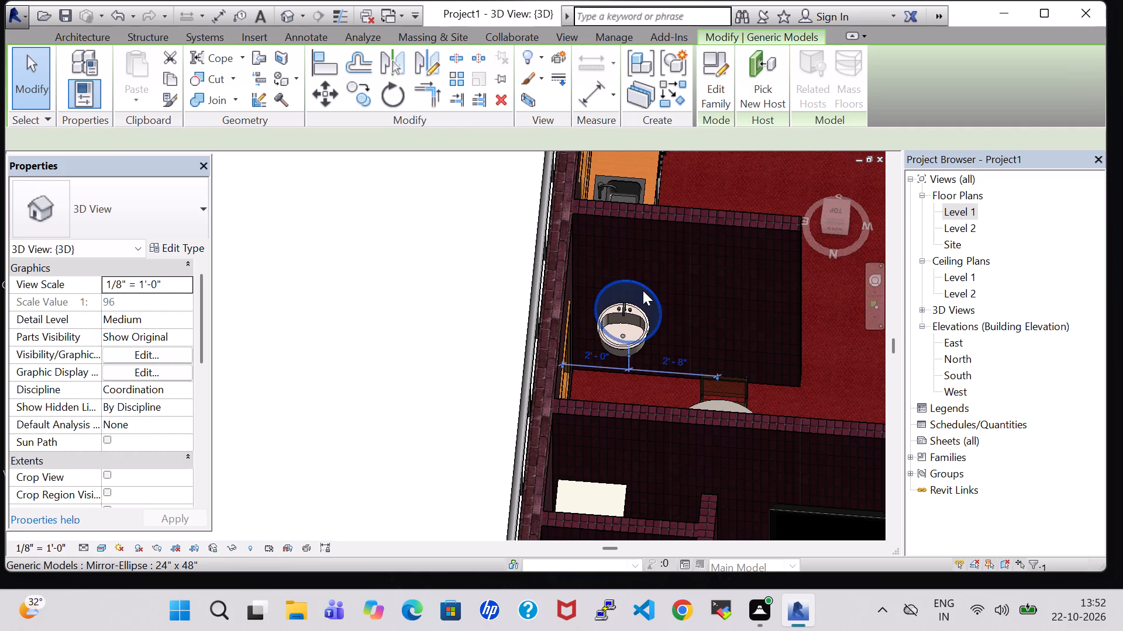
pyautogui.press('Up')
pyautogui.press('Up')
pyautogui.press('Up')
pyautogui.press('Up')
pyautogui.press('Up')
pyautogui.press('Up')
pyautogui.press('Up')
pyautogui.press('Up')
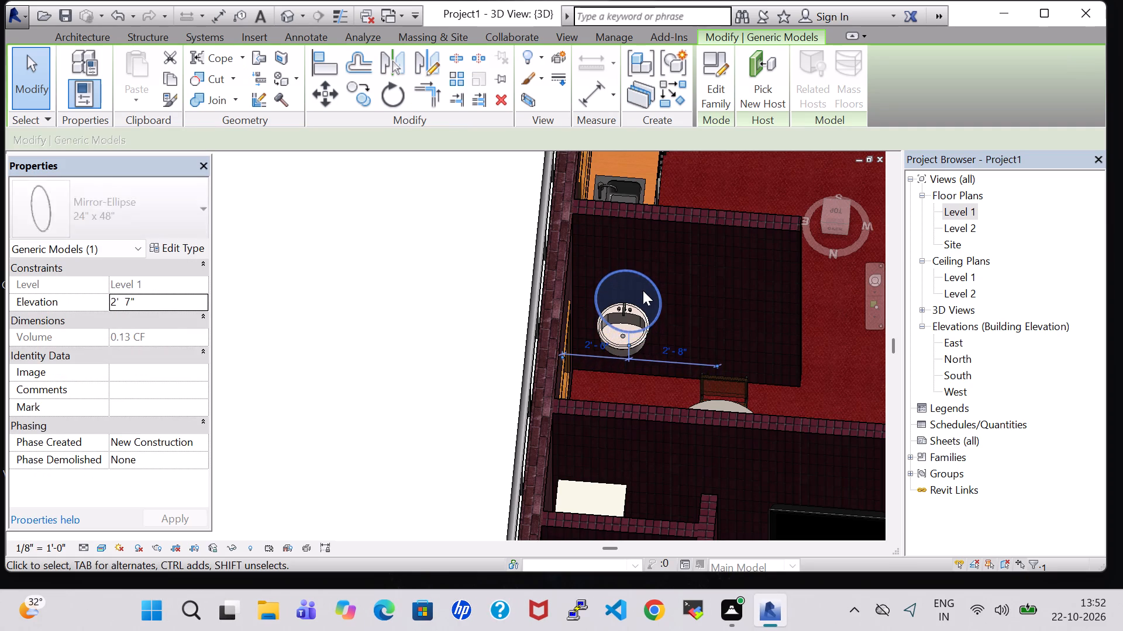
pyautogui.press('Up')
pyautogui.press('Up')
pyautogui.press('Up')
pyautogui.press('Up')
pyautogui.press('Up')
pyautogui.press('Up')
pyautogui.press('Up')
pyautogui.press('Up')
pyautogui.press('Up')
pyautogui.press('Up')
pyautogui.press('Up')
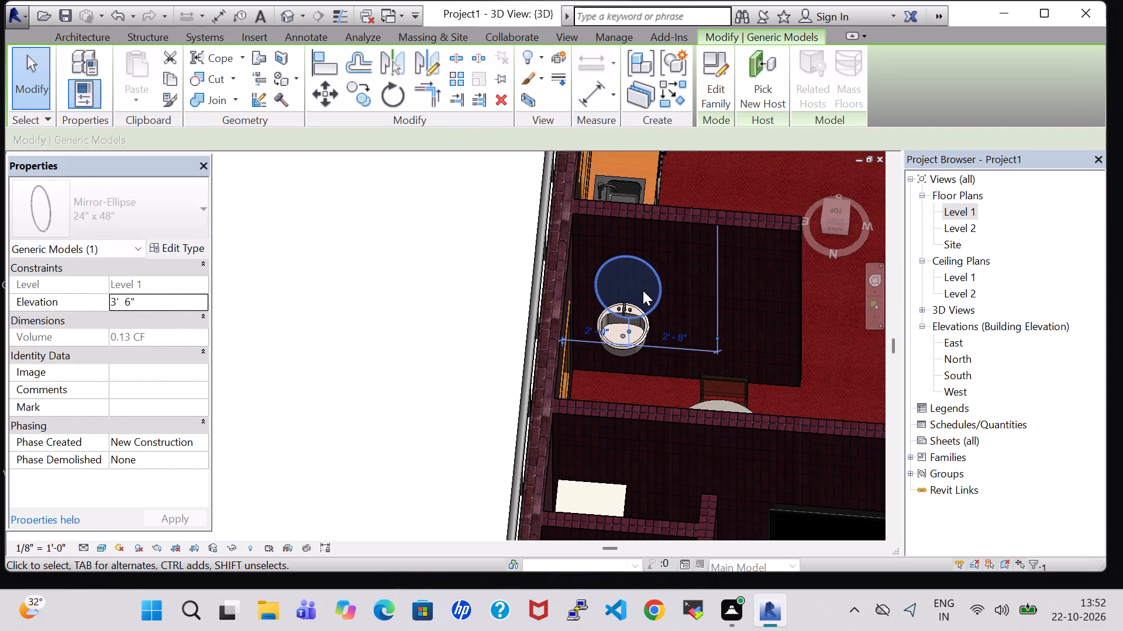
pyautogui.press('Up')
pyautogui.press('Up')
pyautogui.press('Up')
pyautogui.press('Up')
pyautogui.press('Up')
pyautogui.press('Up')
pyautogui.press('Up')
pyautogui.press('Up')
pyautogui.press('Up')
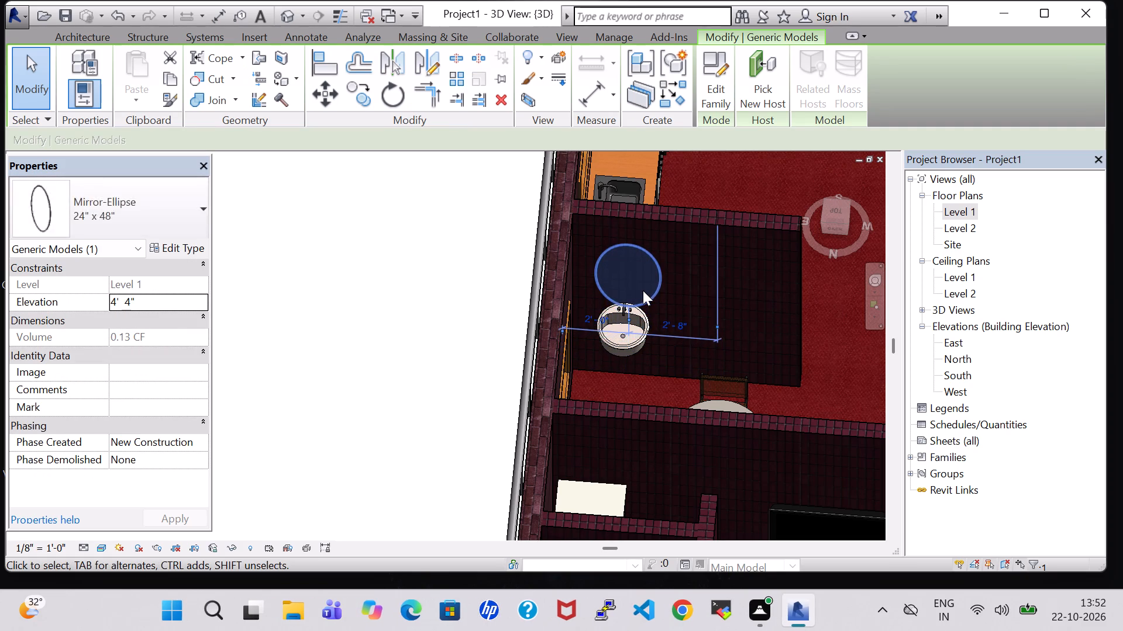
pyautogui.press('Up')
pyautogui.press('Up')
pyautogui.press('Up')
pyautogui.press('Up')
pyautogui.press('Up')
pyautogui.press('Up')
pyautogui.press('Up')
pyautogui.press('Up')
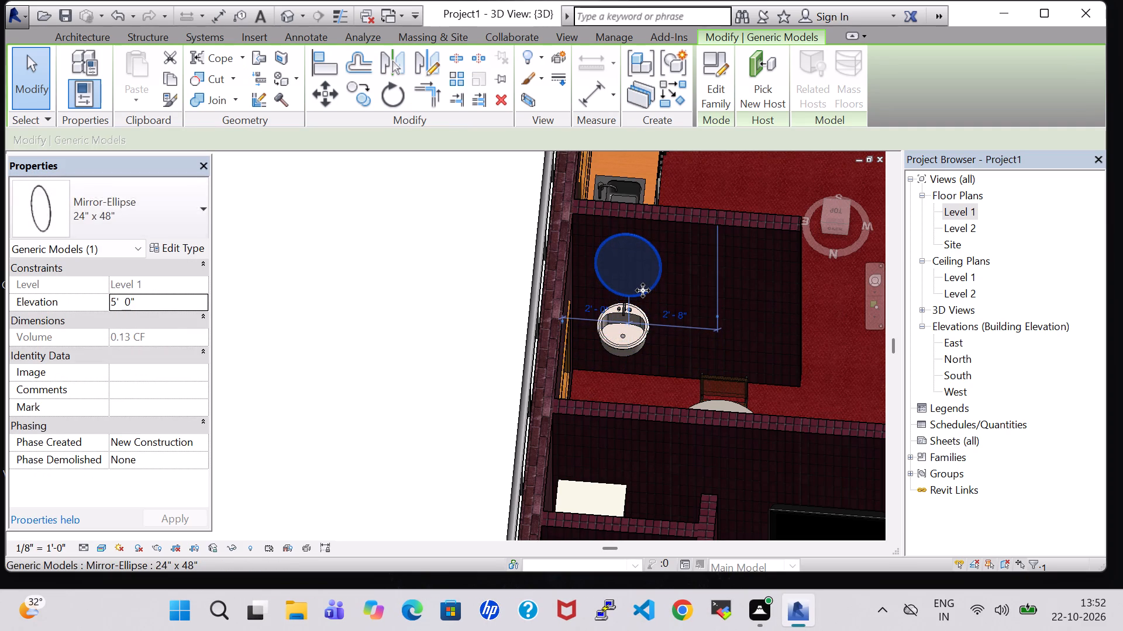
# Nudge the mirror sideways along the partition wall, slightly closer to the exterior wall, to line it up over the sink.
pyautogui.press('Left')
pyautogui.press('Left')
pyautogui.press('Left')
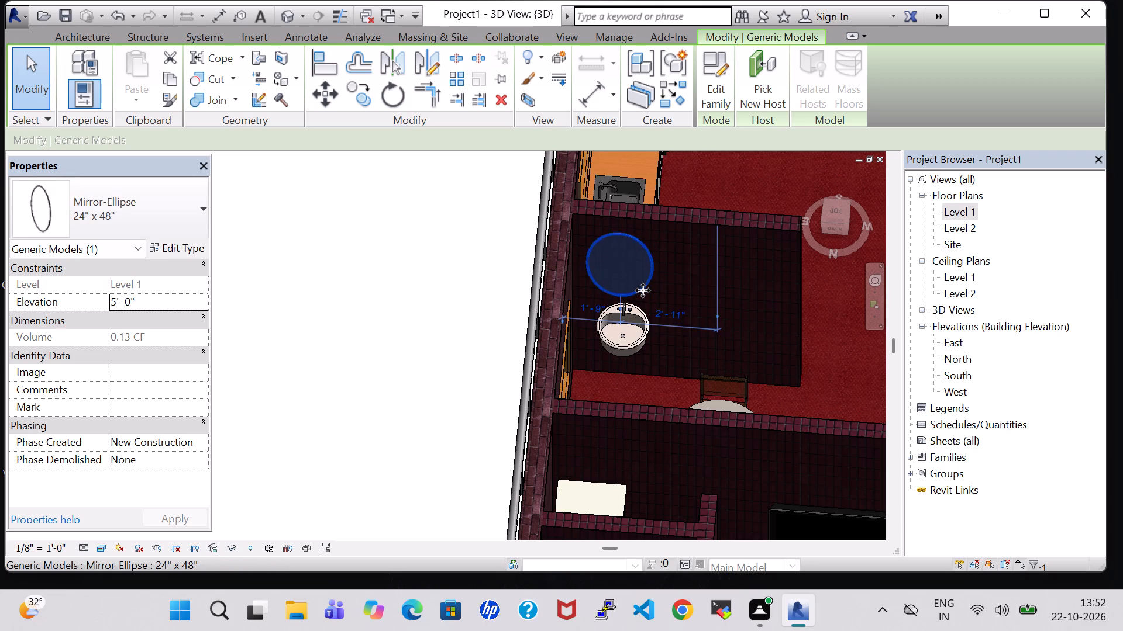
pyautogui.press('Right')
pyautogui.click(401, 334)
# Inspect the mirror and sink in the dining area and the surrounding furnished rooms in the 3D view.
pyautogui.keyDown('shift'); pyautogui.moveTo(408, 341); pyautogui.dragTo(412, 262, button='middle'); pyautogui.keyUp('shift')
pyautogui.keyDown('shift'); pyautogui.scroll(-5, 412, 262); pyautogui.keyUp('shift')
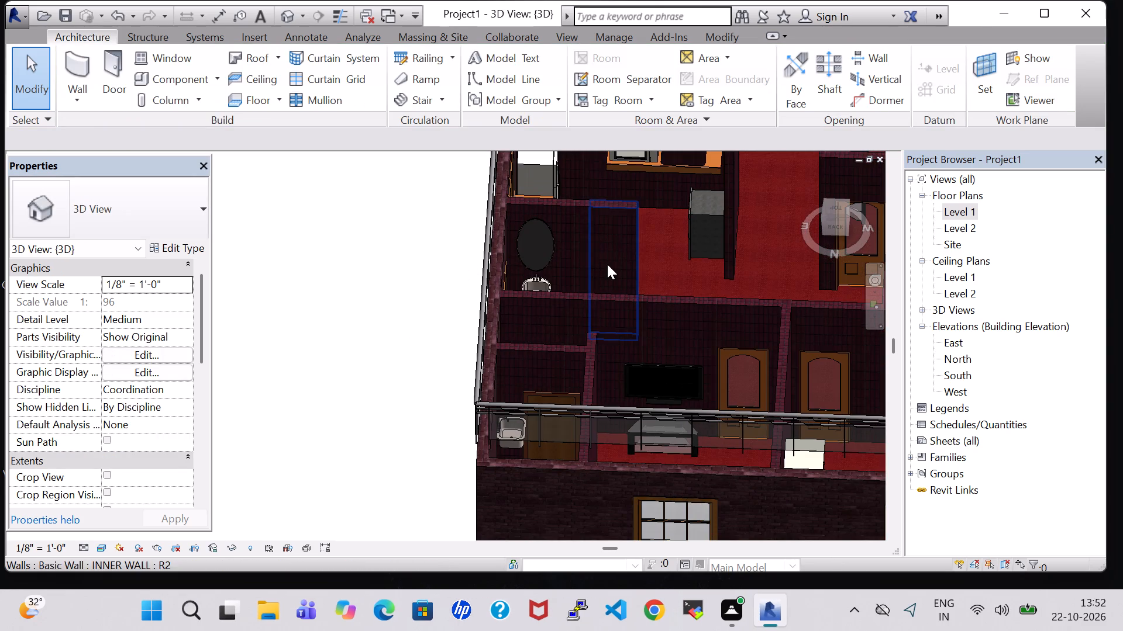
pyautogui.keyDown('shift'); pyautogui.moveTo(679, 269); pyautogui.dragTo(671, 451, button='middle'); pyautogui.keyUp('shift')
pyautogui.keyDown('shift'); pyautogui.moveTo(708, 359); pyautogui.dragTo(696, 359, button='middle'); pyautogui.keyUp('shift')
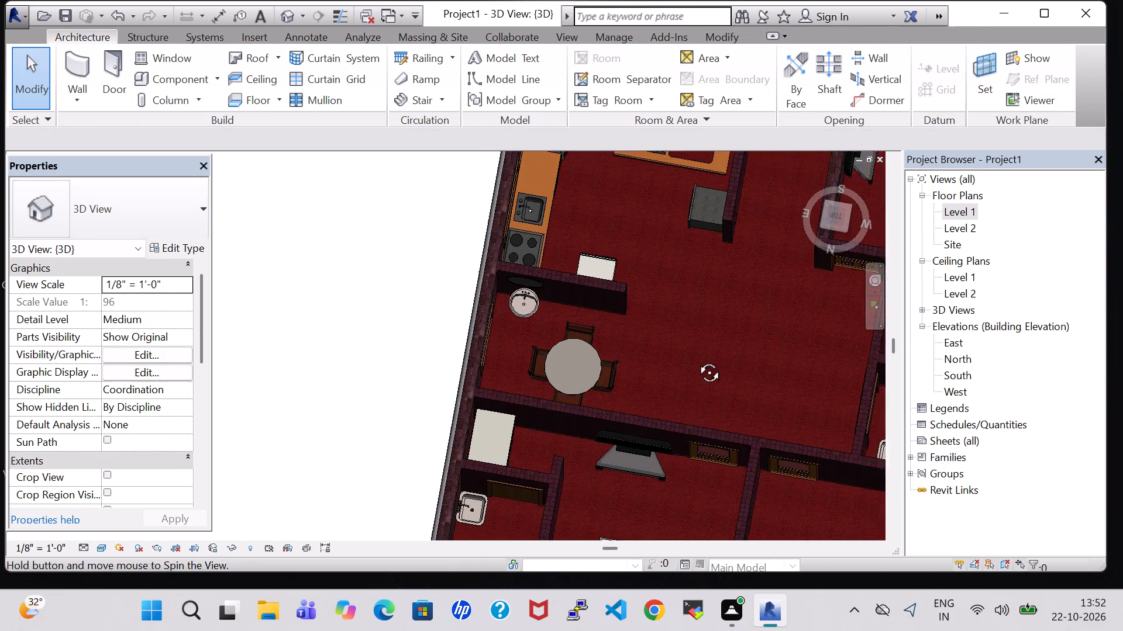
pyautogui.keyDown('shift'); pyautogui.moveTo(696, 359); pyautogui.dragTo(695, 359, button='middle'); pyautogui.keyUp('shift')
pyautogui.keyDown('shift'); pyautogui.moveTo(679, 358); pyautogui.dragTo(569, 337, button='middle'); pyautogui.keyUp('shift')
pyautogui.keyDown('shift'); pyautogui.middleClick(510, 327); pyautogui.keyUp('shift')
pyautogui.keyDown('shift'); pyautogui.moveTo(507, 419); pyautogui.dragTo(455, 332, button='middle'); pyautogui.keyUp('shift')
pyautogui.scroll(-2, 449, 332)
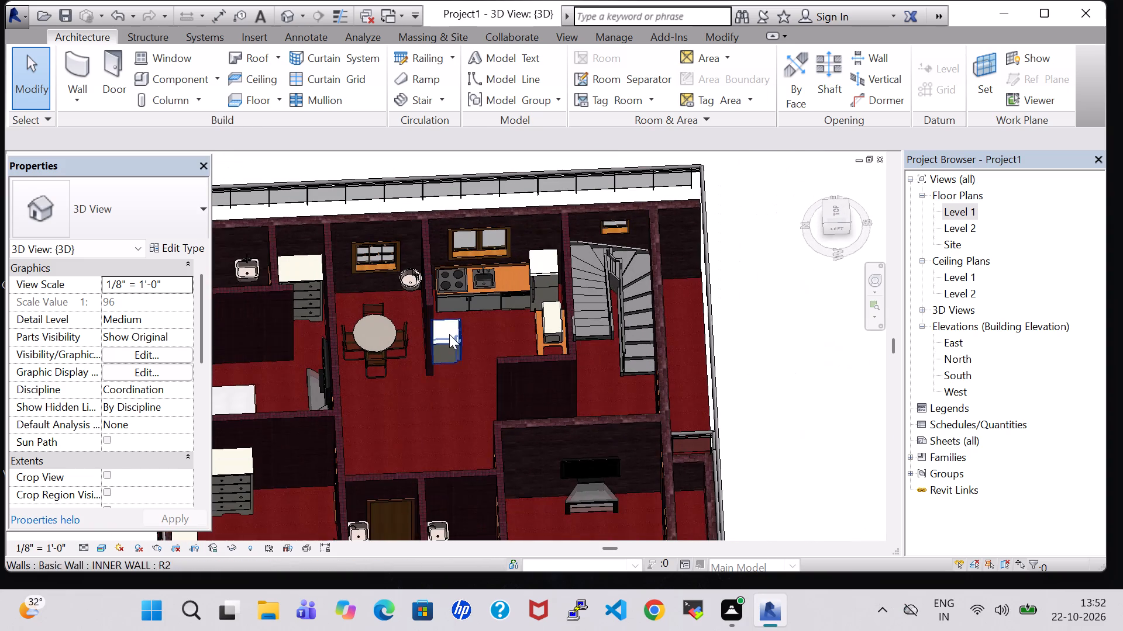
# Look over the Level 1 floor plan, from the dining area and kitchen out to the hall and surrounding rooms.
pyautogui.doubleClick(957, 209)
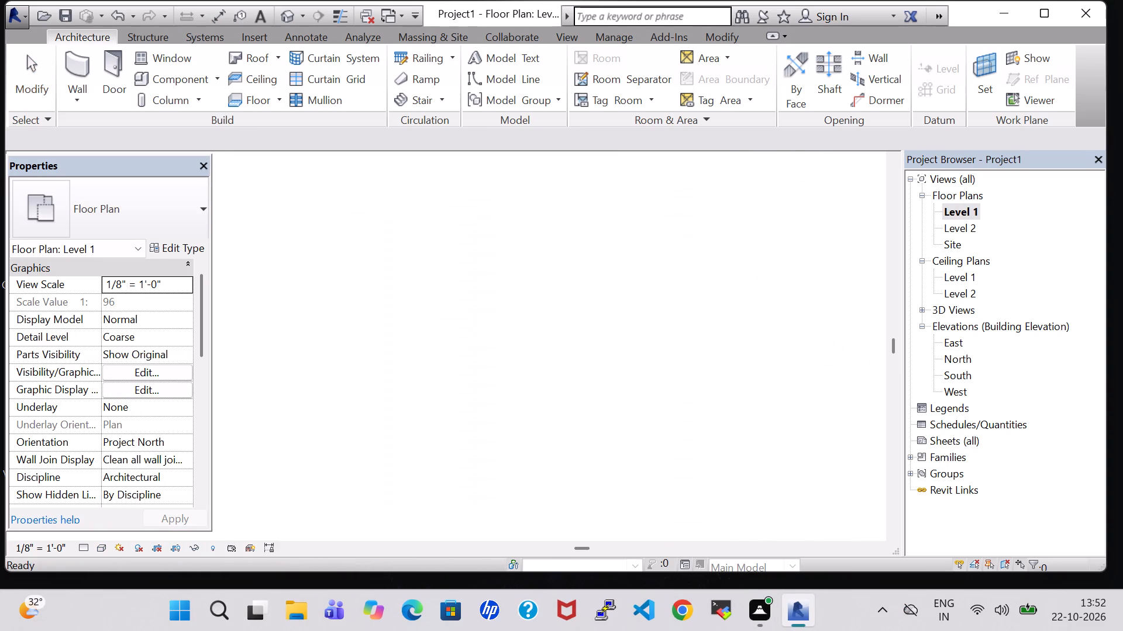
pyautogui.scroll(-8, 620, 282)
pyautogui.scroll(-3, 658, 420)
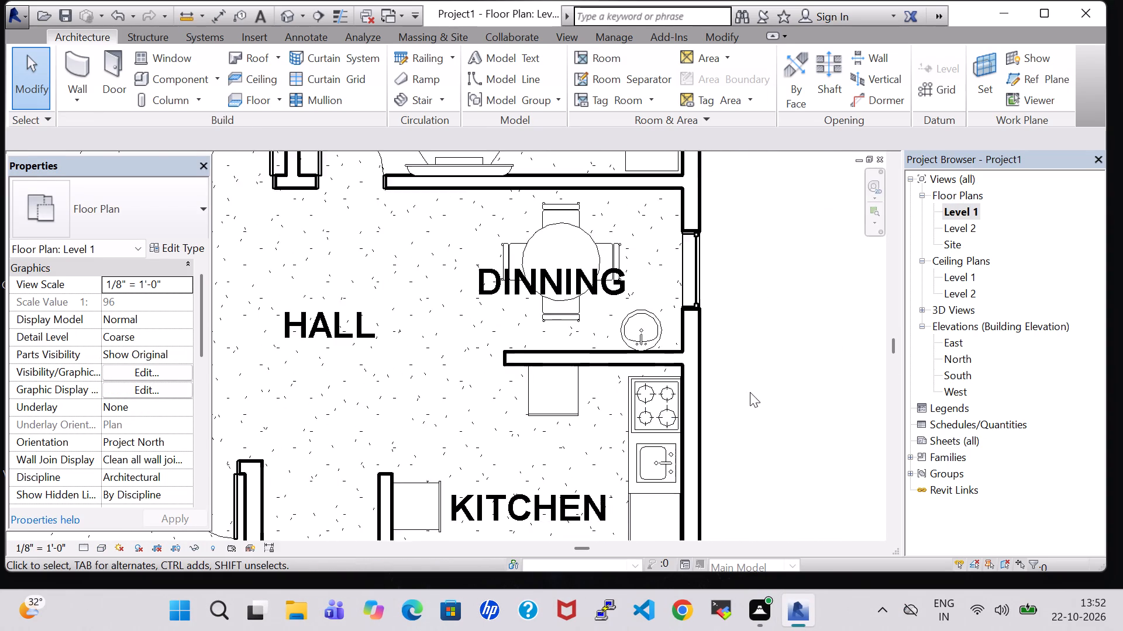
pyautogui.scroll(-1, 750, 392)
pyautogui.moveTo(762, 384); pyautogui.dragTo(775, 370, button='middle')
pyautogui.scroll(-1, 775, 370)
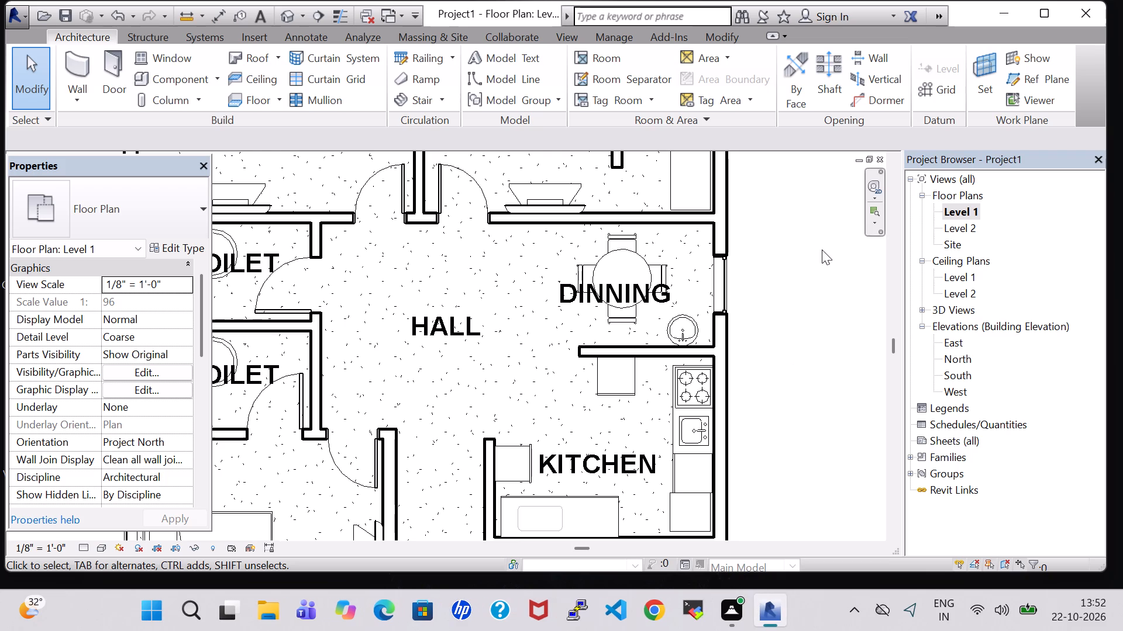
pyautogui.scroll(-1, 786, 308)
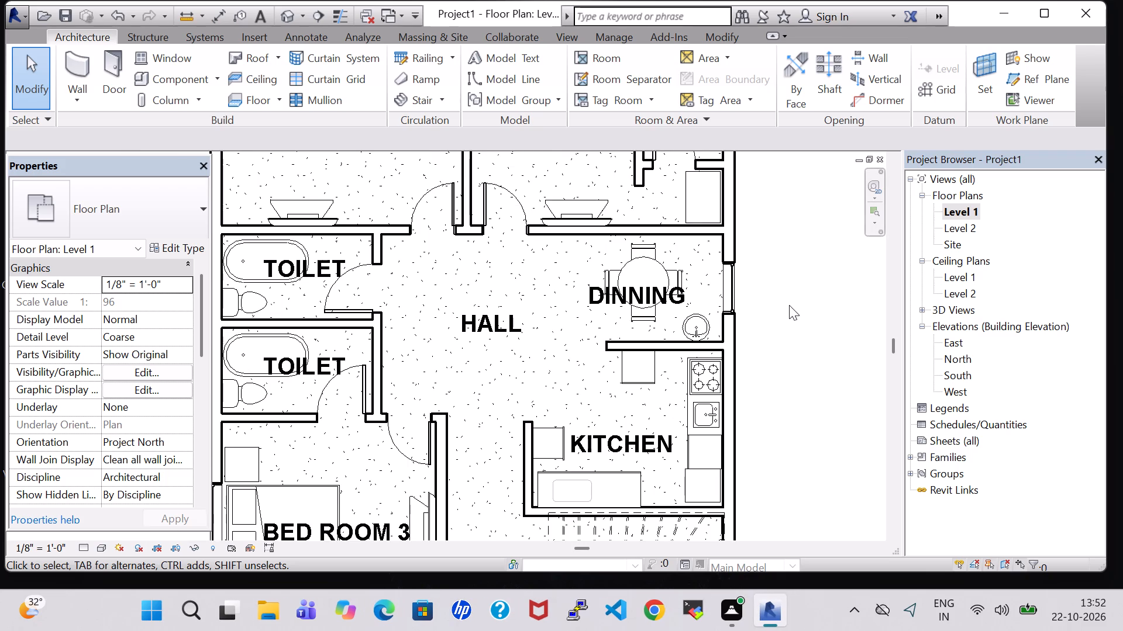
pyautogui.moveTo(789, 305); pyautogui.dragTo(776, 292, button='middle')
pyautogui.scroll(-3, 777, 292)
pyautogui.moveTo(778, 283); pyautogui.dragTo(750, 282, button='middle')
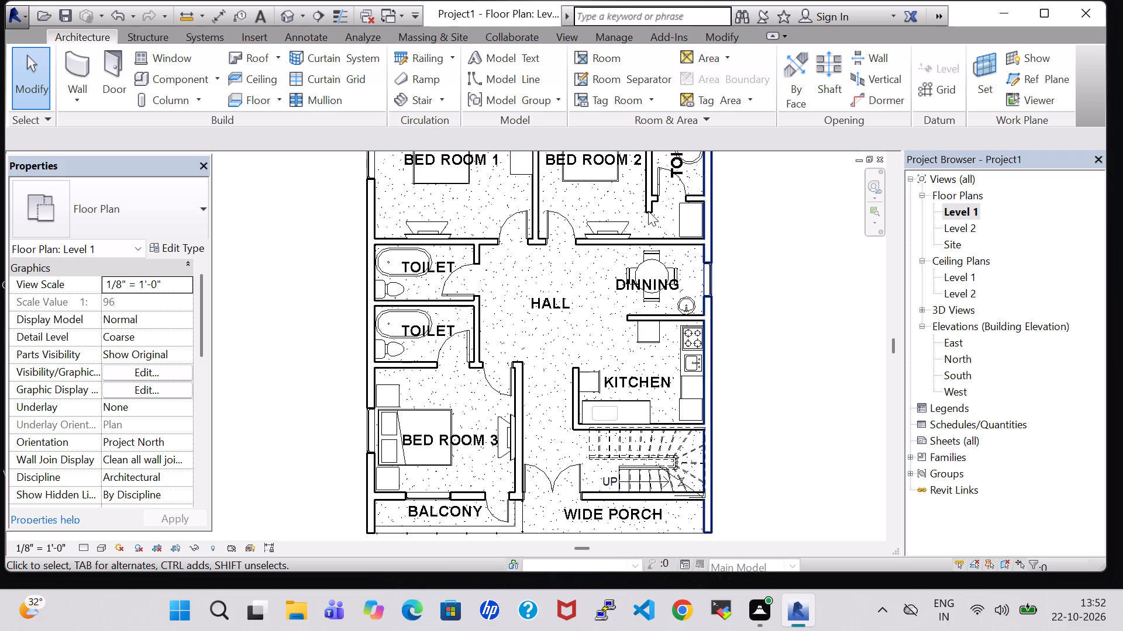
# Load the Sofa-Corbu family from the Seating folder of the furniture library.
pyautogui.click(176, 77)
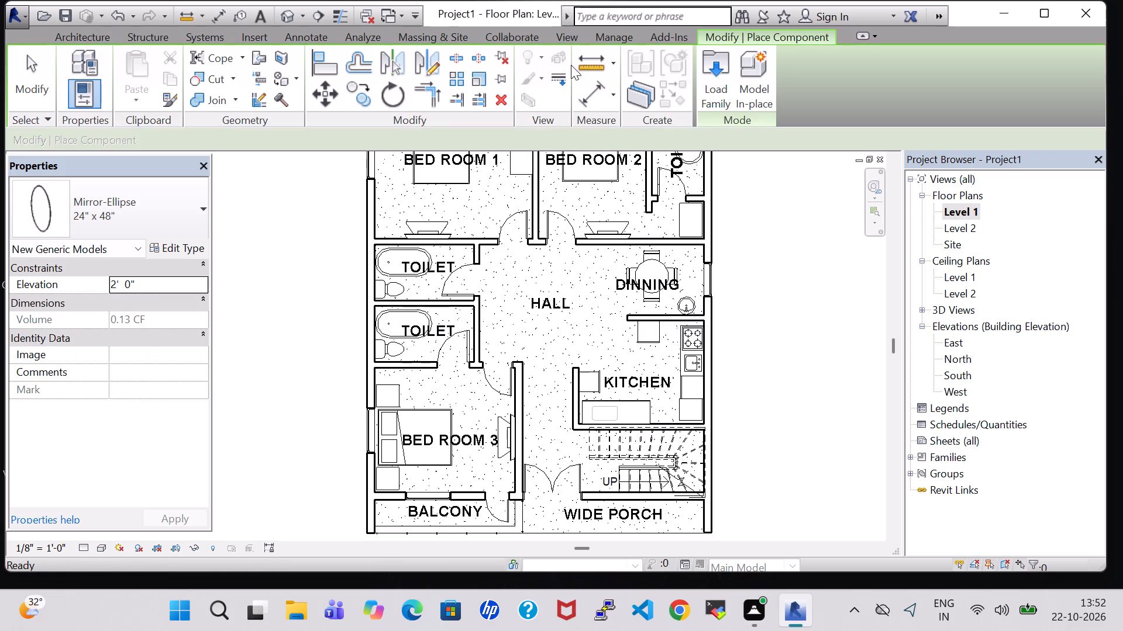
pyautogui.click(713, 72)
pyautogui.scroll(-1, 591, 223)
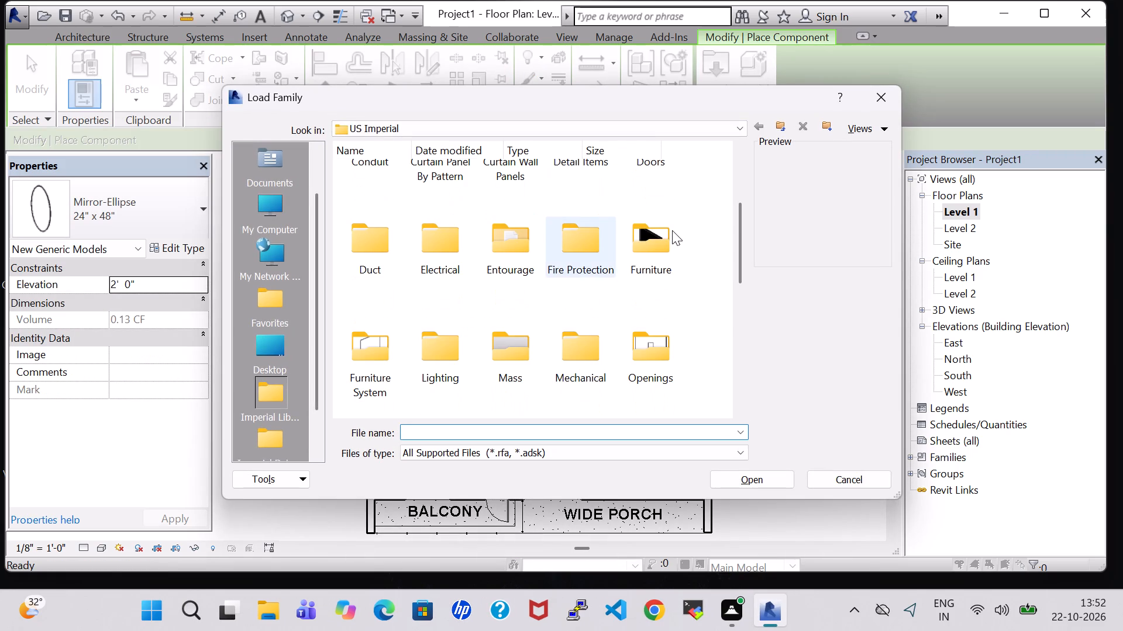
pyautogui.doubleClick(672, 230)
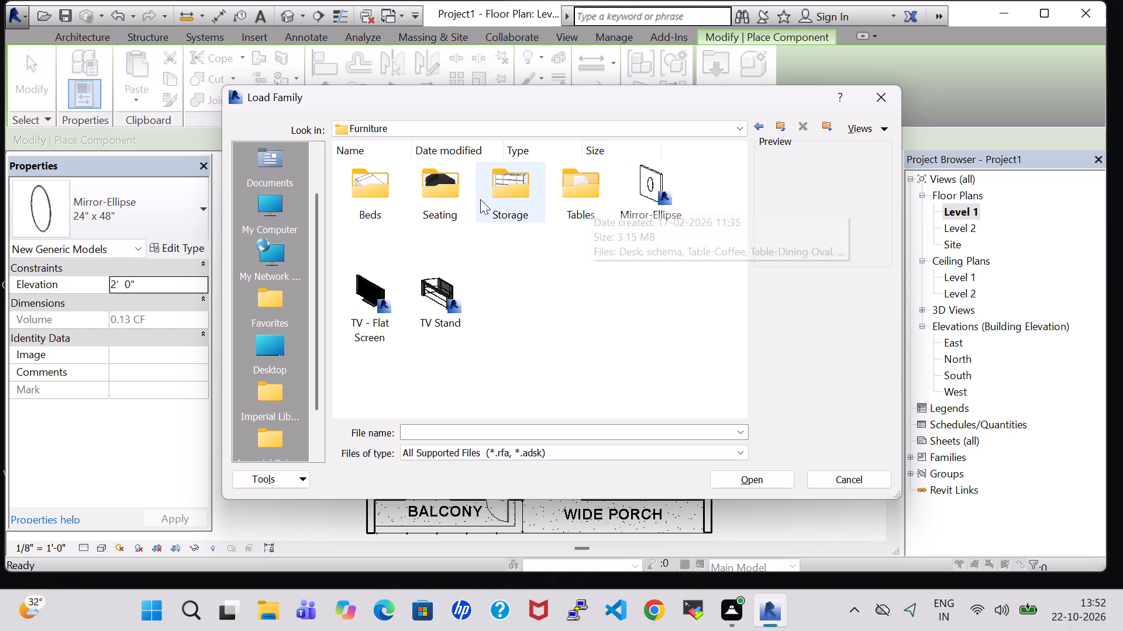
pyautogui.doubleClick(446, 196)
pyautogui.scroll(-1, 470, 206)
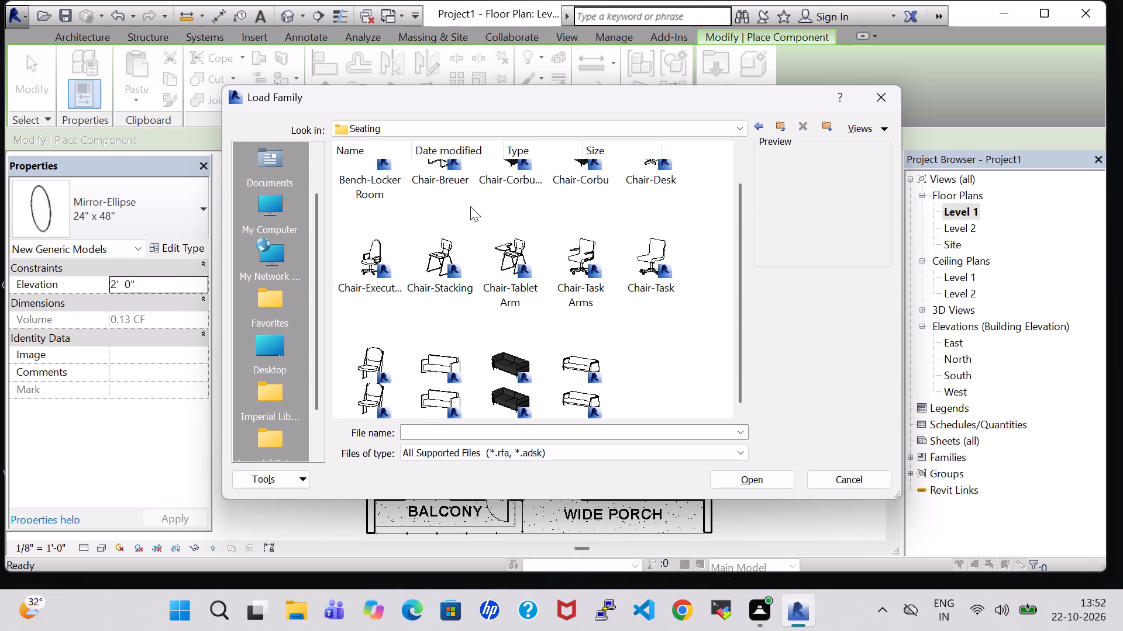
pyautogui.click(496, 378)
pyautogui.click(778, 481)
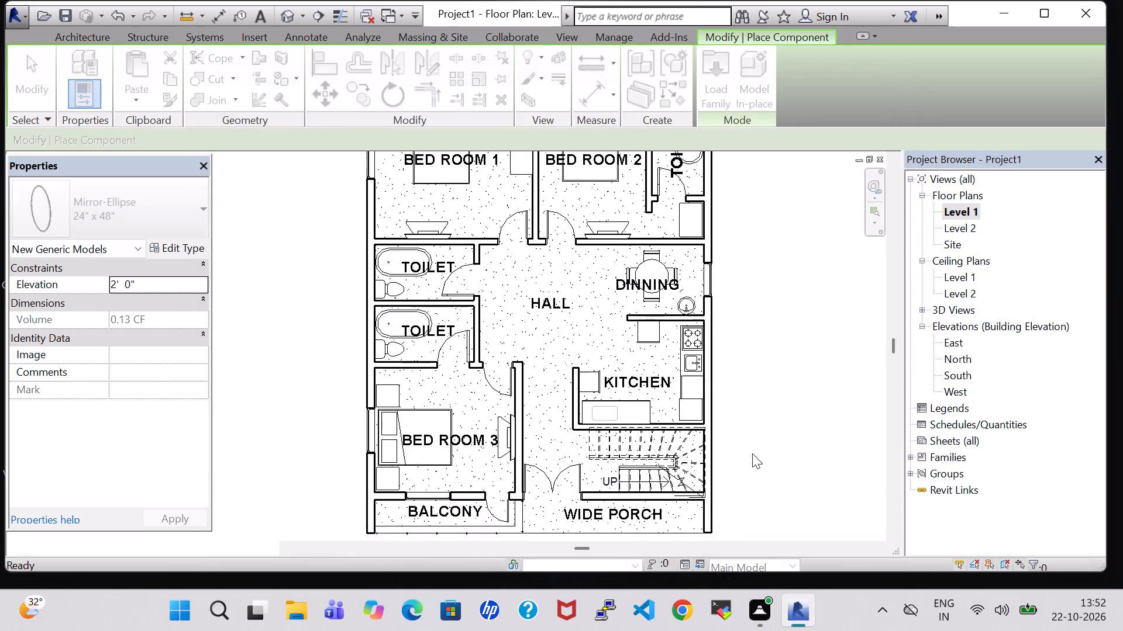
# Place one Sofa-Corbu in the hall and nudge it to about 2' 2 1/2" from the Bed Room 2 wall.
pyautogui.click(540, 287)
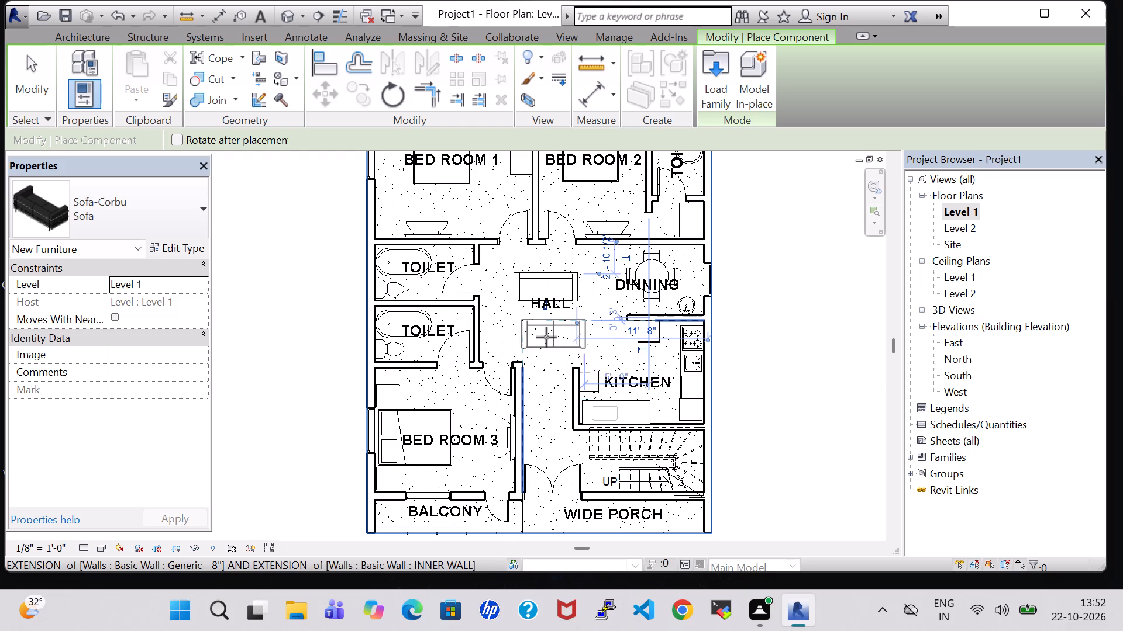
pyautogui.press('space')
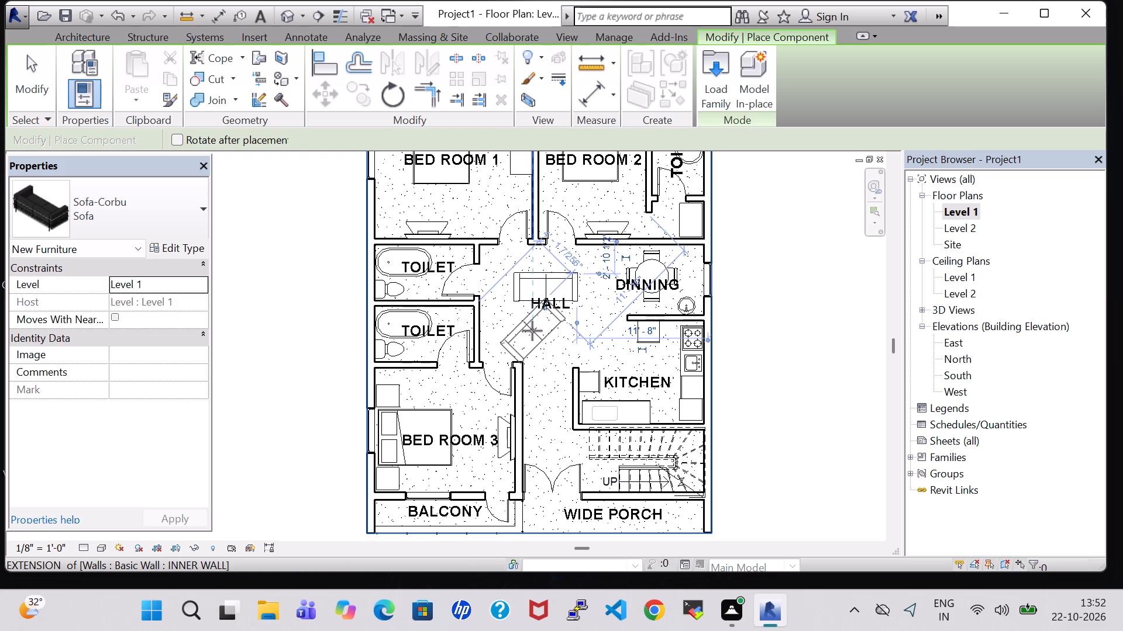
pyautogui.press('Escape')
pyautogui.press('Escape')
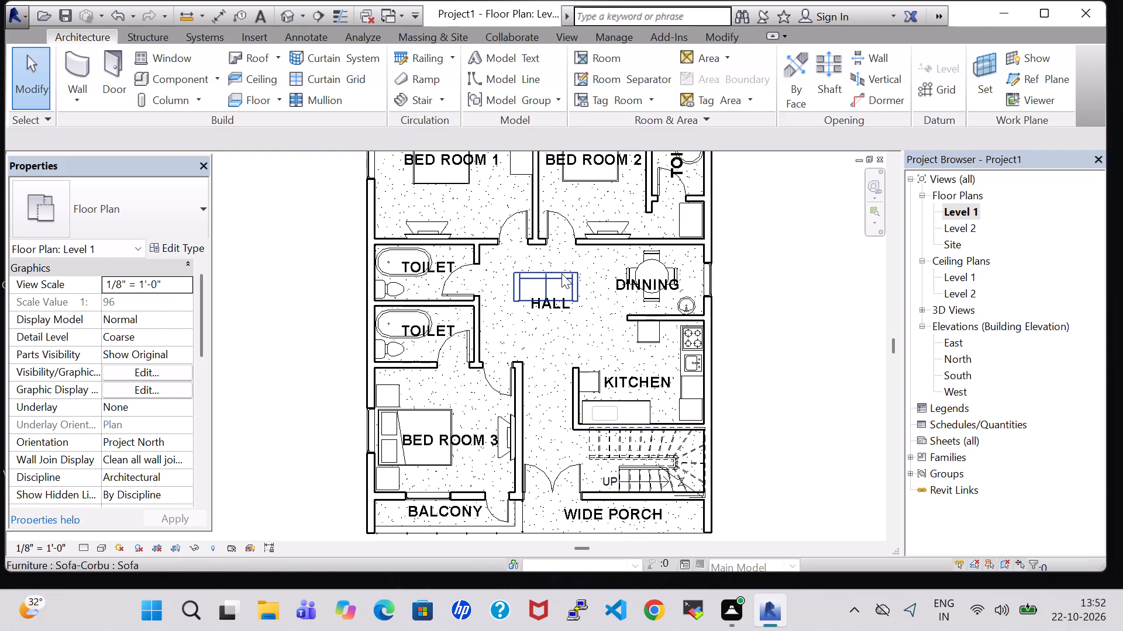
pyautogui.click(561, 273)
pyautogui.press('Up')
pyautogui.press('Up')
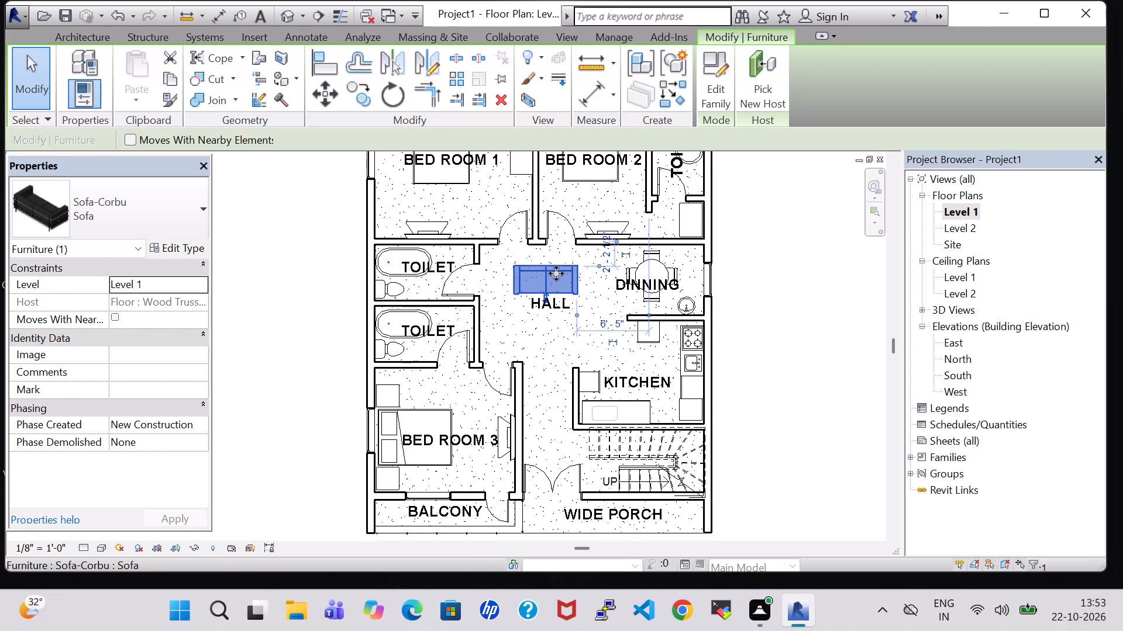
# Load the Chair-Corbu family from the Seating folder of the furniture library.
pyautogui.click(68, 42)
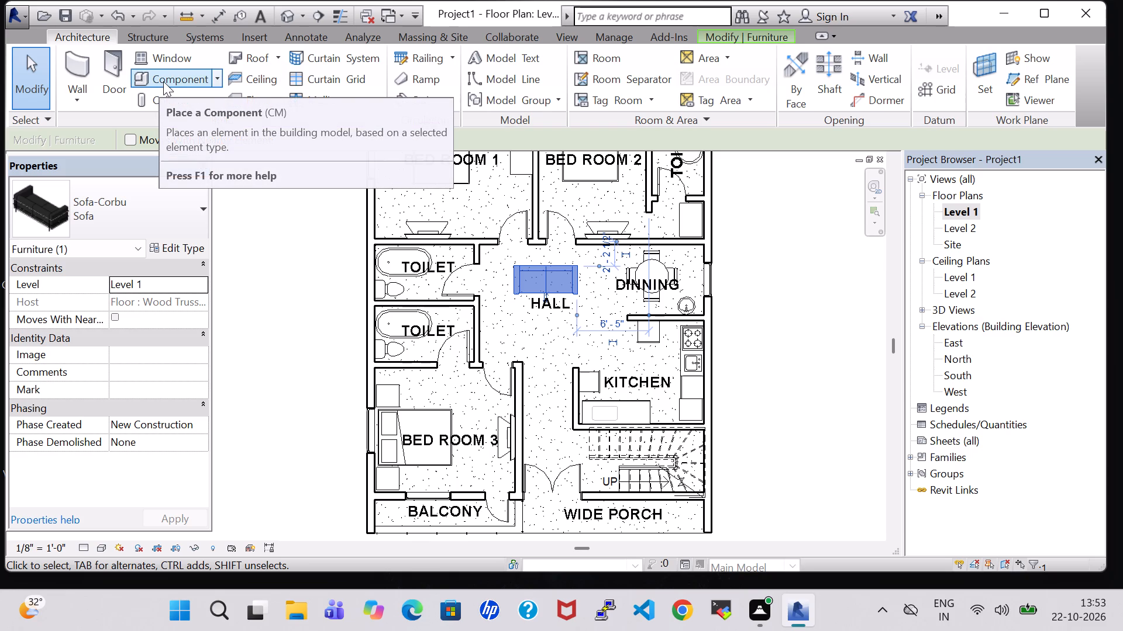
pyautogui.press('`')
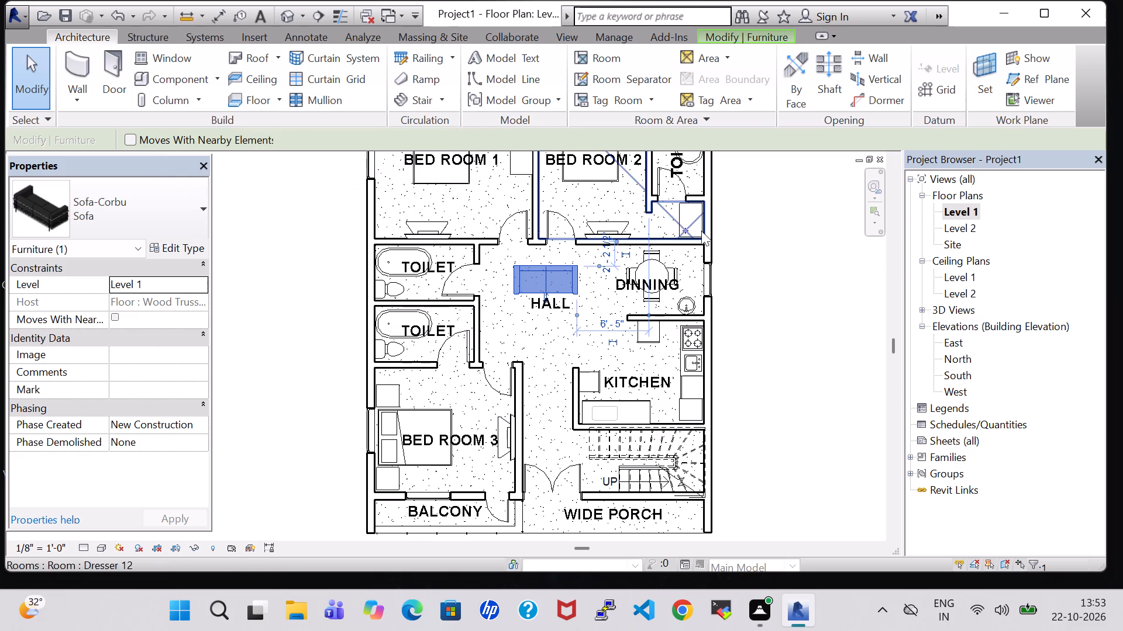
pyautogui.click(151, 79)
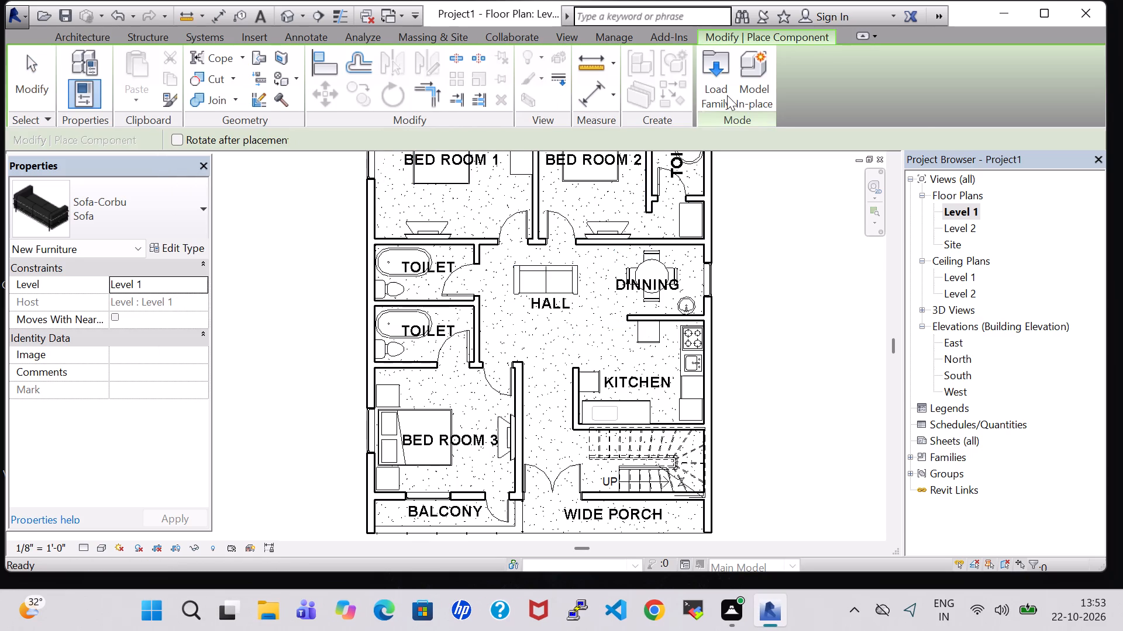
pyautogui.click(724, 95)
pyautogui.scroll(-1, 691, 259)
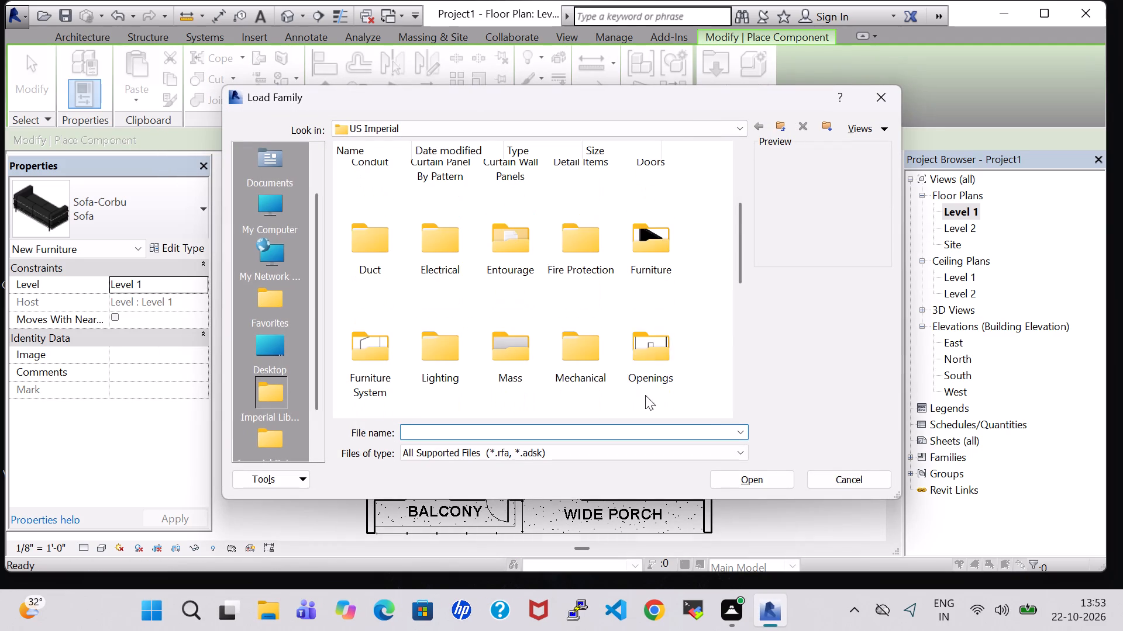
pyautogui.doubleClick(652, 238)
pyautogui.doubleClick(445, 199)
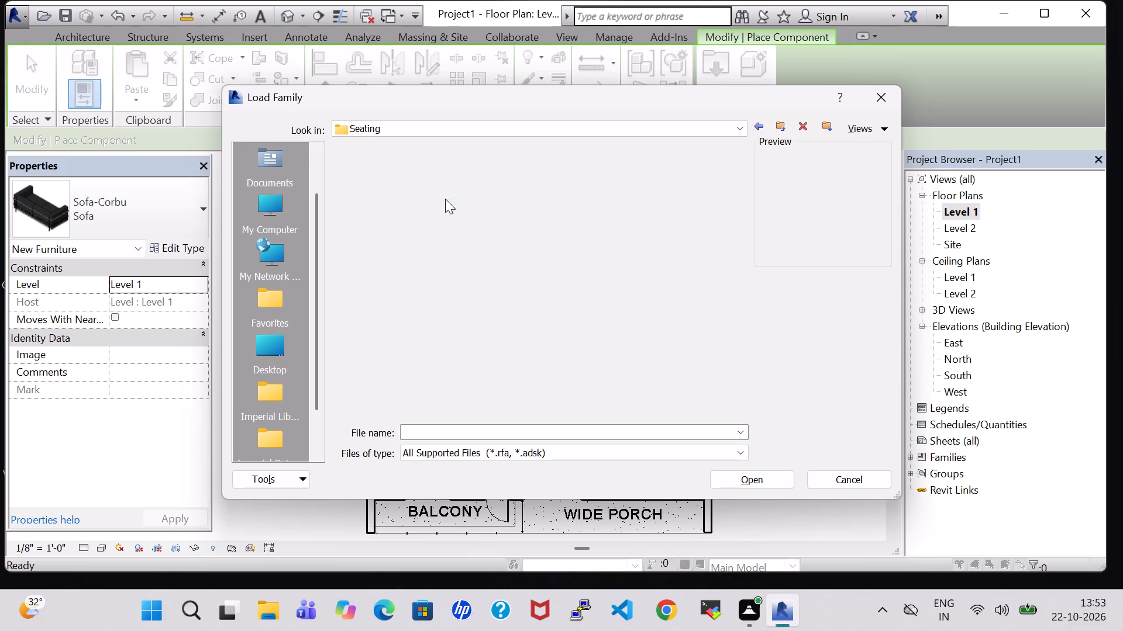
pyautogui.scroll(-2, 559, 361)
pyautogui.scroll(1, 519, 256)
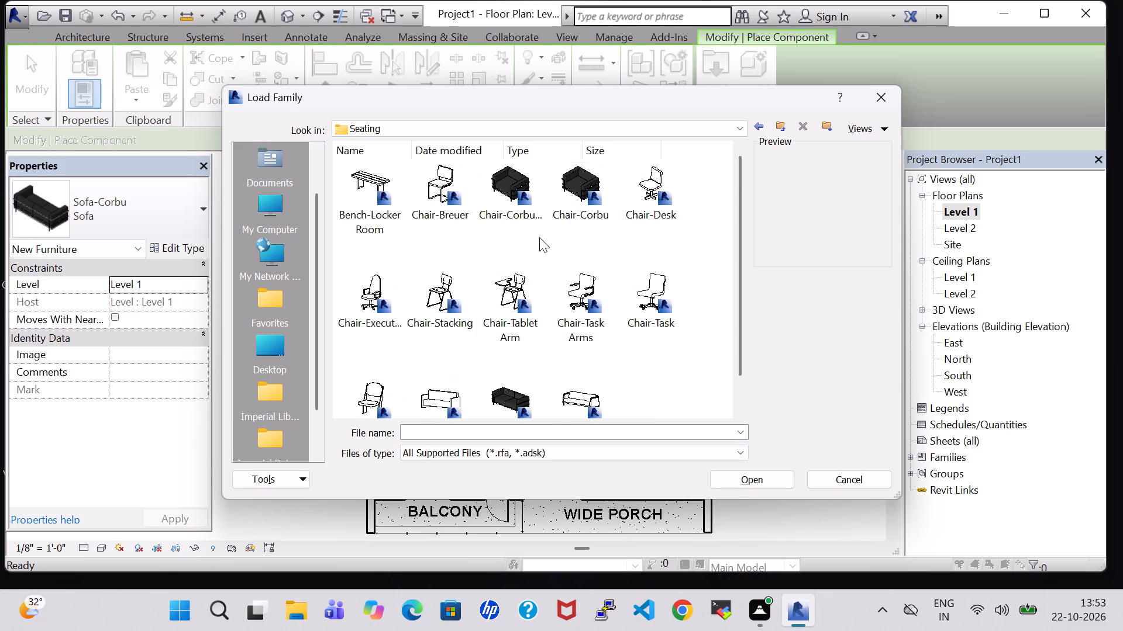
pyautogui.click(566, 193)
pyautogui.click(752, 478)
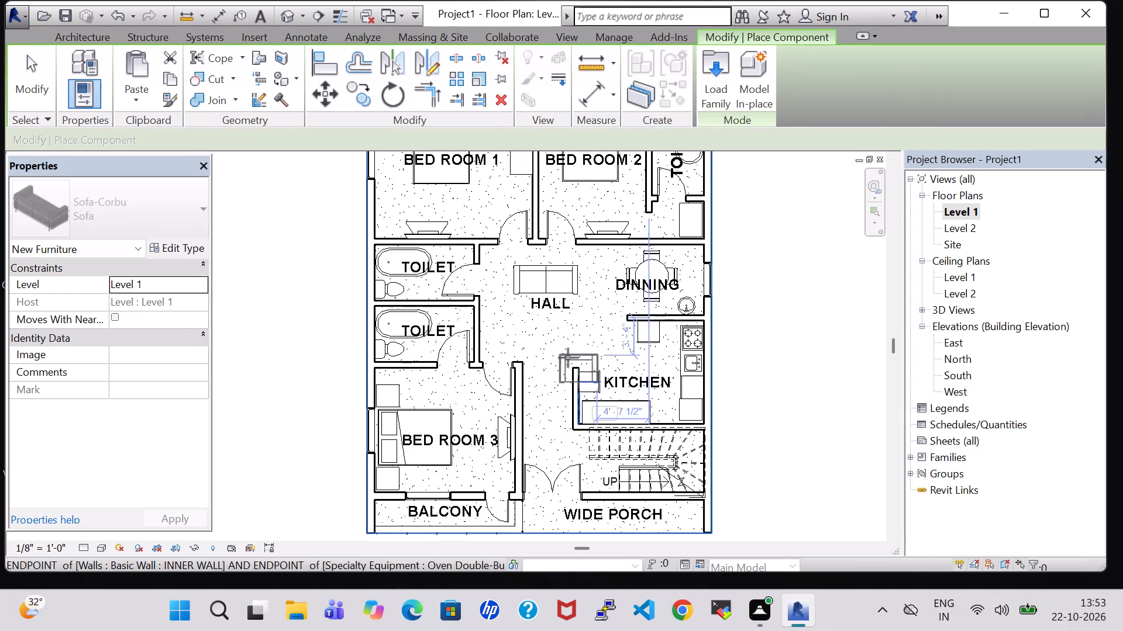
# Place two Chair-Corbu chairs in the hall, rotated to face each other on either side of the space in front of the sofa.
pyautogui.press('space')
pyautogui.press('space')
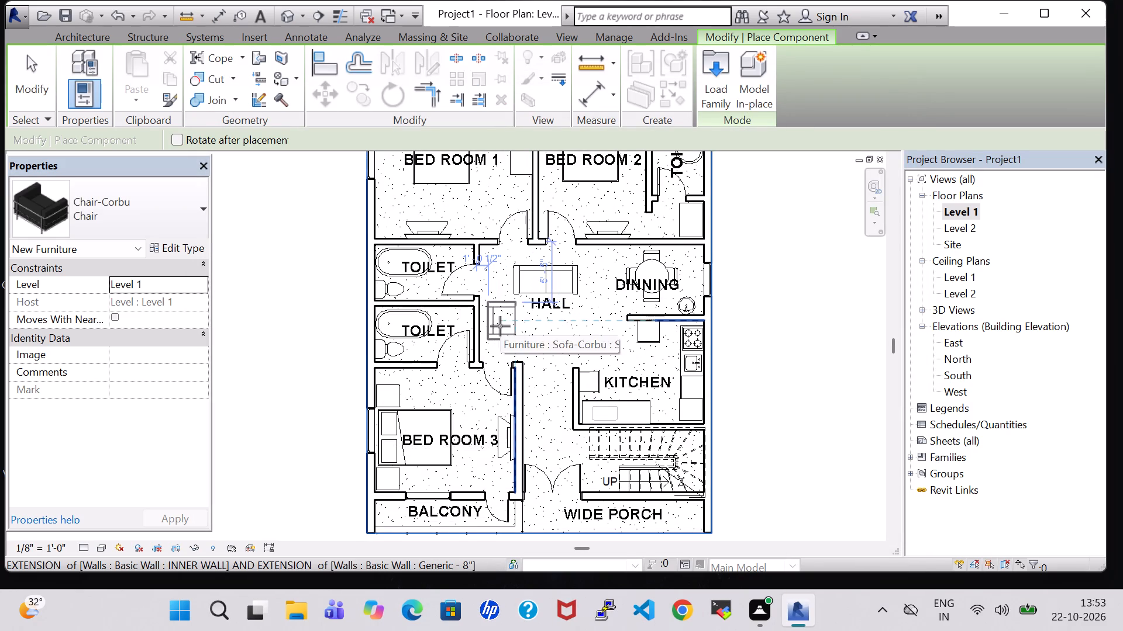
pyautogui.click(505, 327)
pyautogui.press('space')
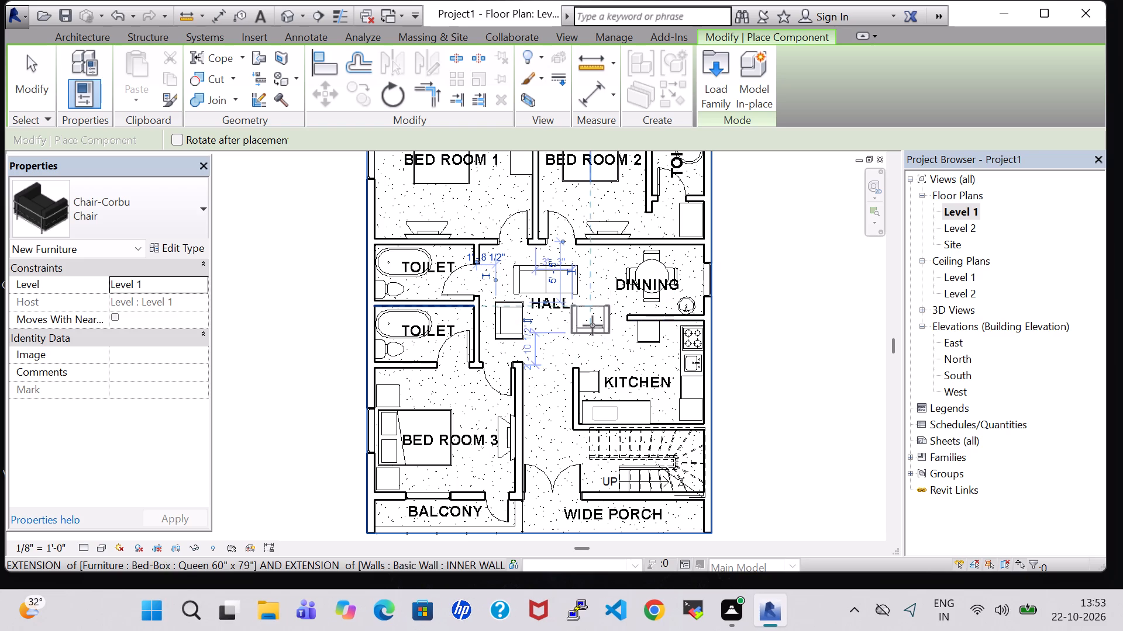
pyautogui.press('space')
pyautogui.press('space')
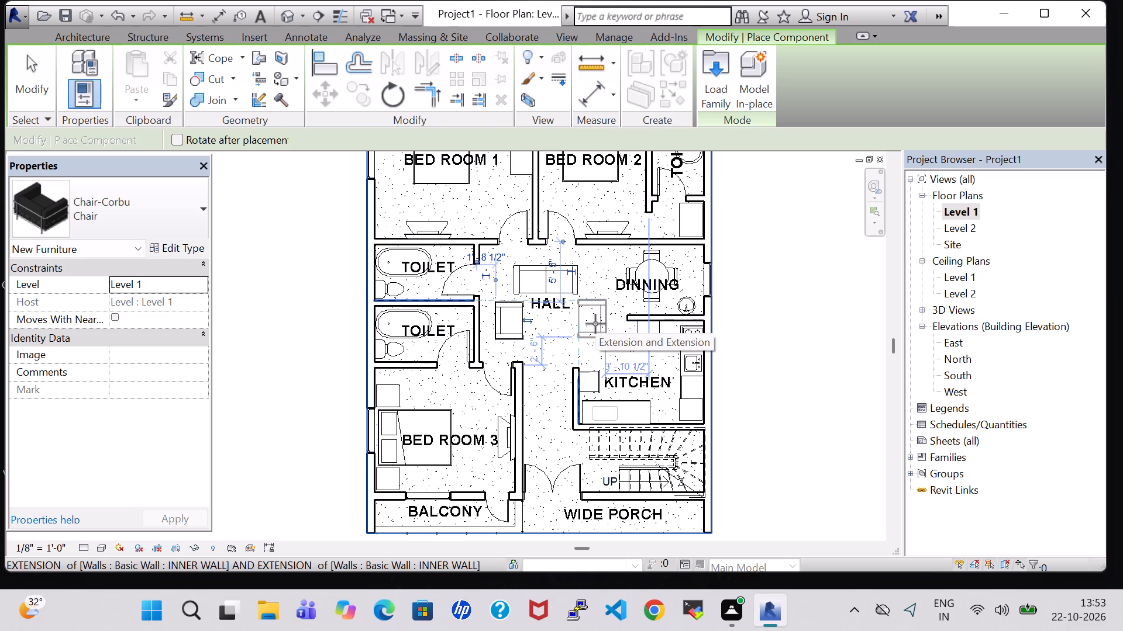
pyautogui.click(595, 324)
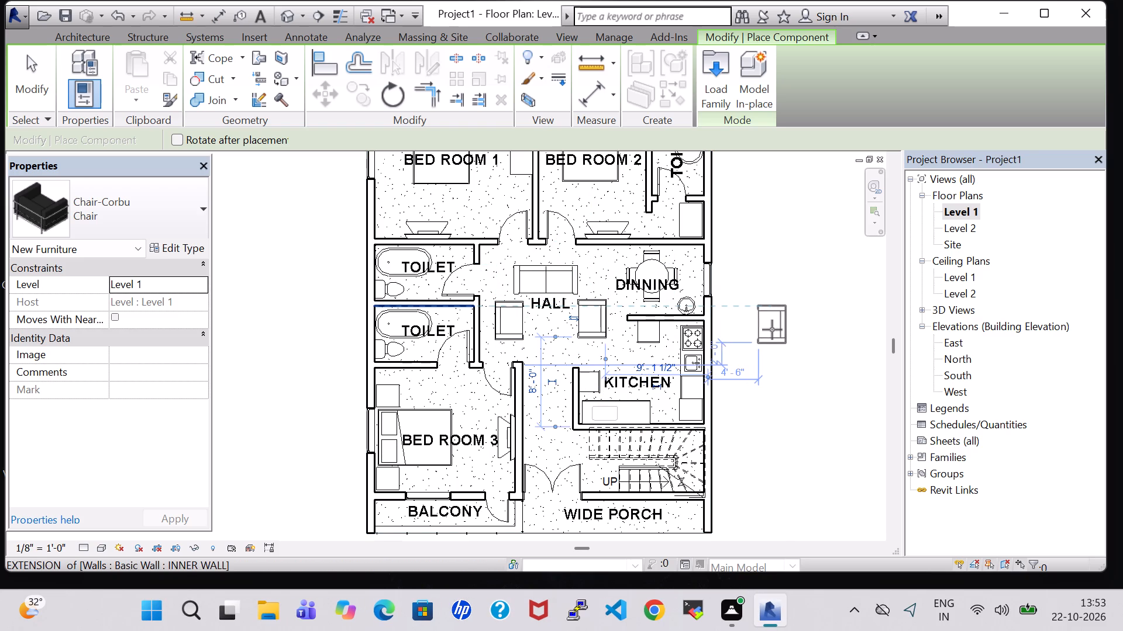
pyautogui.press('Escape')
pyautogui.press('Escape')
# Nudge the hall's Sofa-Corbu closer to the Bed Room 2 wall, to about 1' 10 1/2" from it.
pyautogui.click(545, 279)
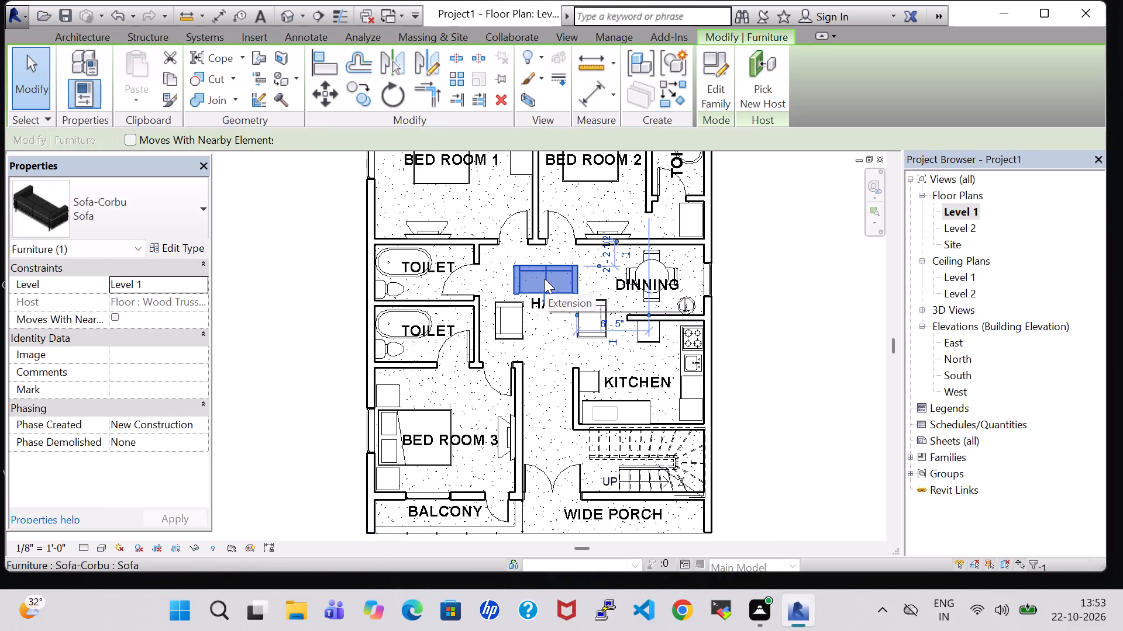
pyautogui.press('Up')
pyautogui.press('Right')
pyautogui.press('Left')
pyautogui.press('Left')
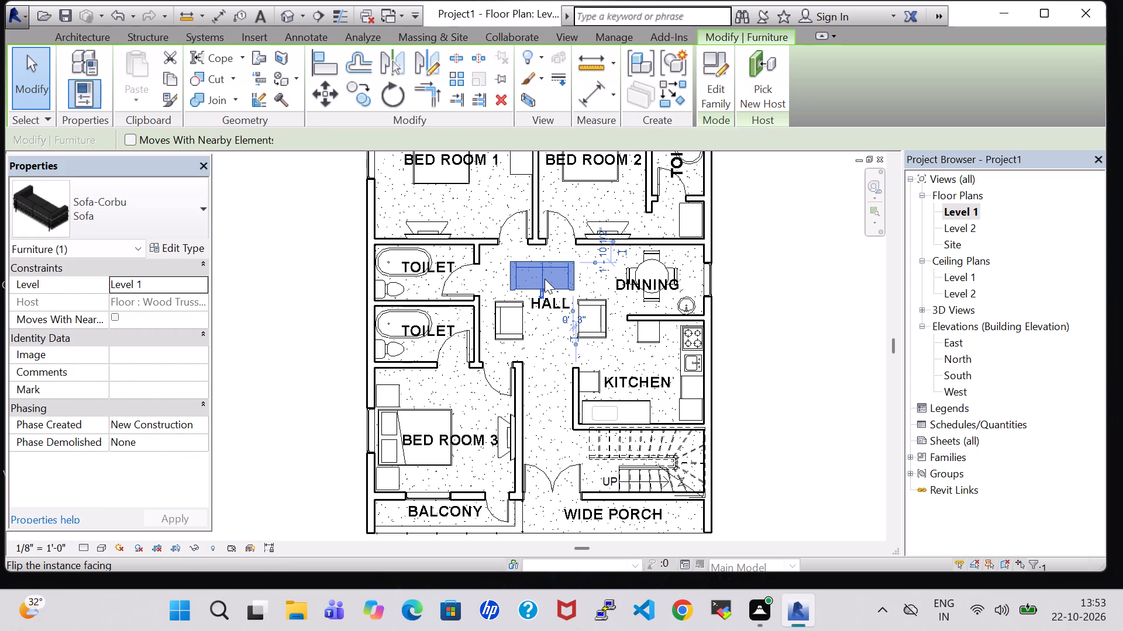
pyautogui.press('Right')
pyautogui.click(781, 342)
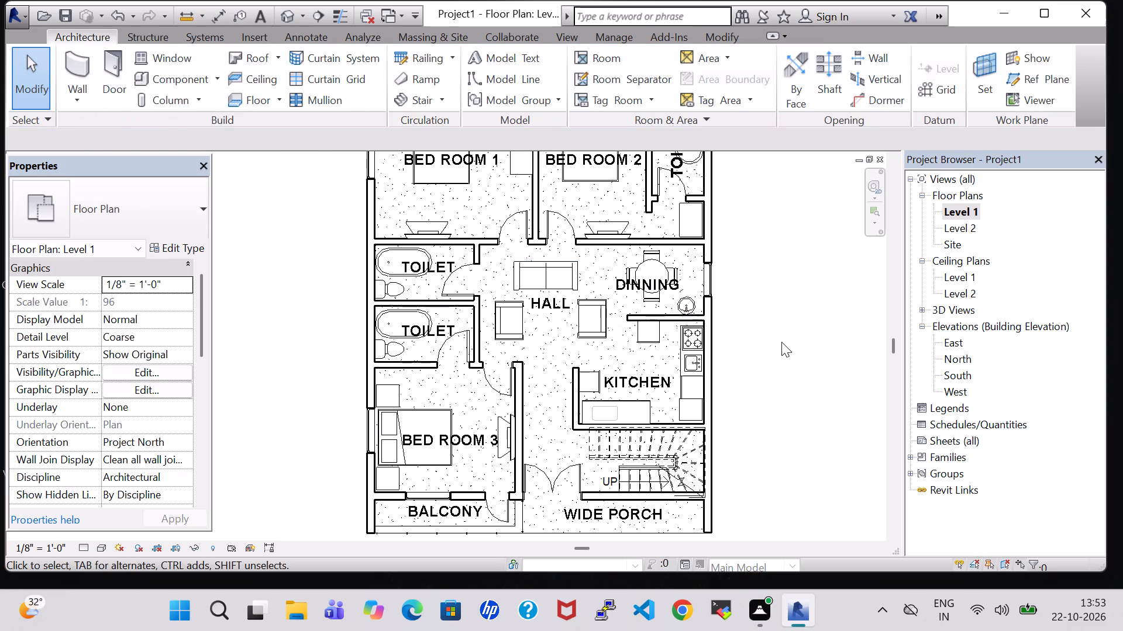
# Load the Table-Round family from the Tables folder of the furniture library.
pyautogui.click(192, 78)
pyautogui.click(718, 85)
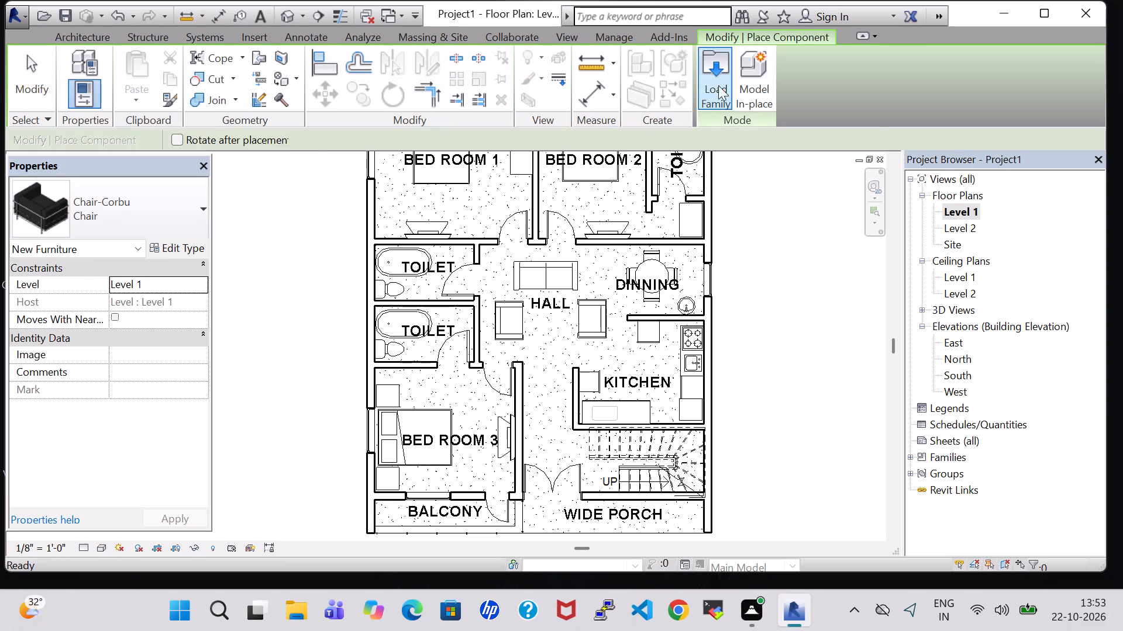
pyautogui.scroll(-1, 707, 292)
pyautogui.doubleClick(636, 240)
pyautogui.scroll(-1, 534, 274)
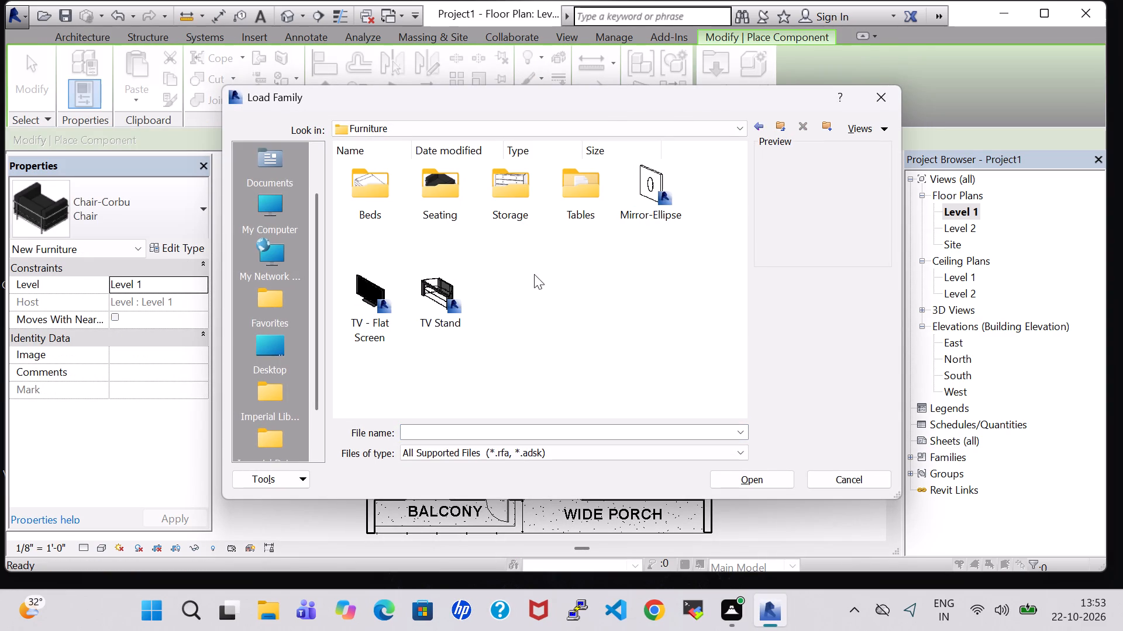
pyautogui.scroll(-1, 534, 274)
pyautogui.doubleClick(579, 194)
pyautogui.scroll(-4, 528, 266)
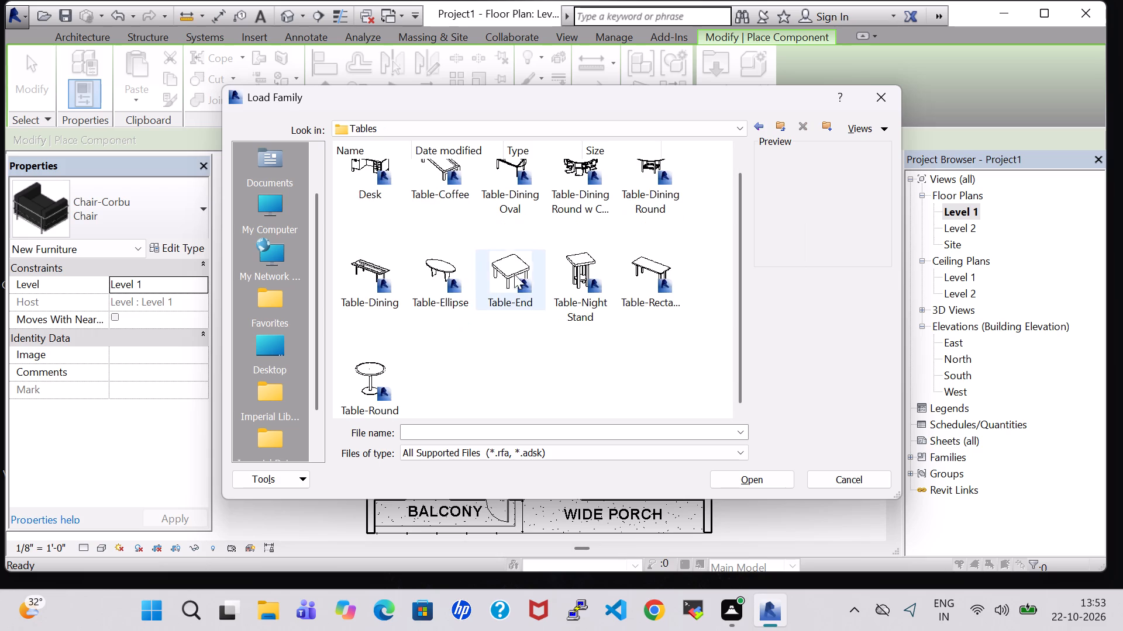
pyautogui.click(373, 356)
pyautogui.click(379, 375)
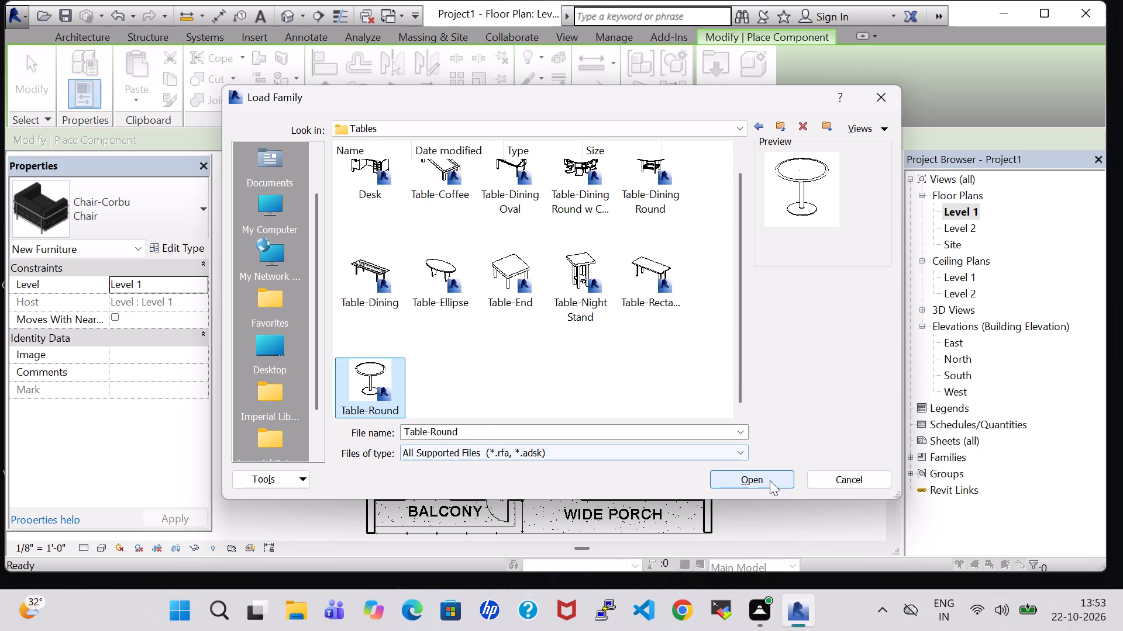
pyautogui.click(774, 482)
# Place one 36" diameter Table-Round in the hall between the two chairs, in front of the sofa.
pyautogui.scroll(3, 508, 310)
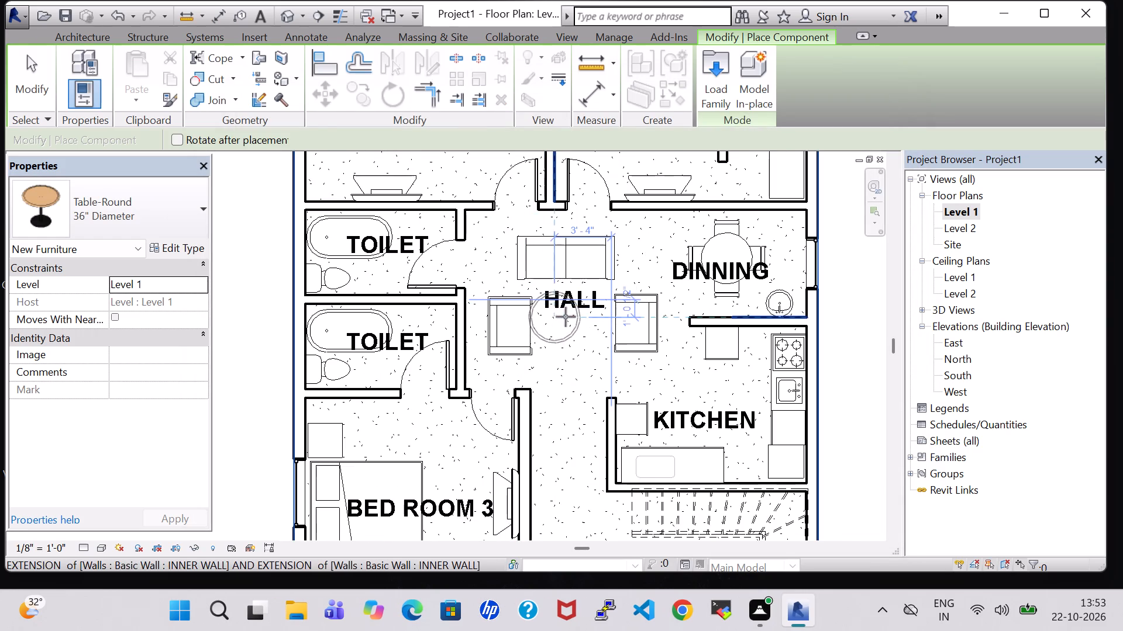
pyautogui.click(571, 318)
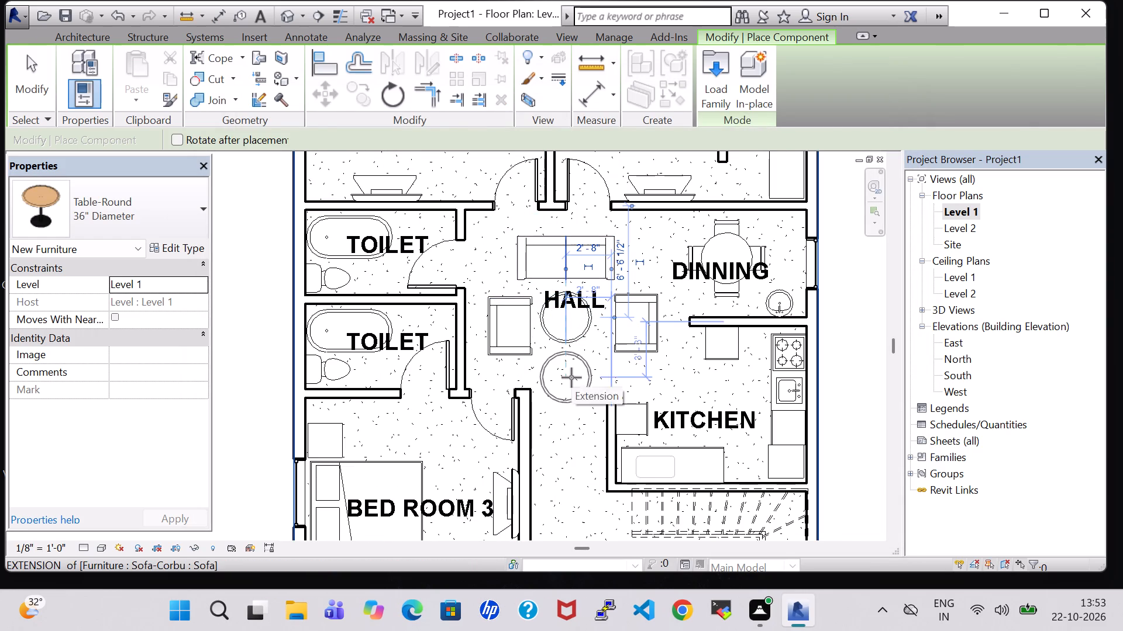
pyautogui.press('Escape')
pyautogui.press('Escape')
# Inspect the hall's sofa, chairs and round table and the surrounding rooms in the 3D view.
pyautogui.click(280, 12)
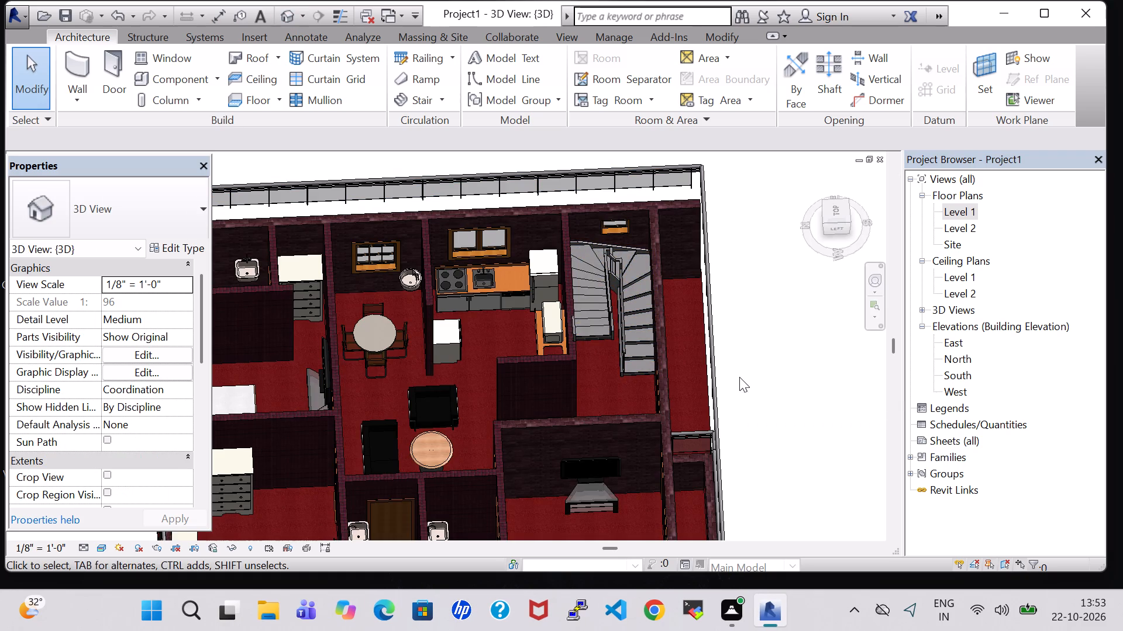
pyautogui.keyDown('shift'); pyautogui.moveTo(741, 367); pyautogui.dragTo(733, 369, button='middle'); pyautogui.keyUp('shift')
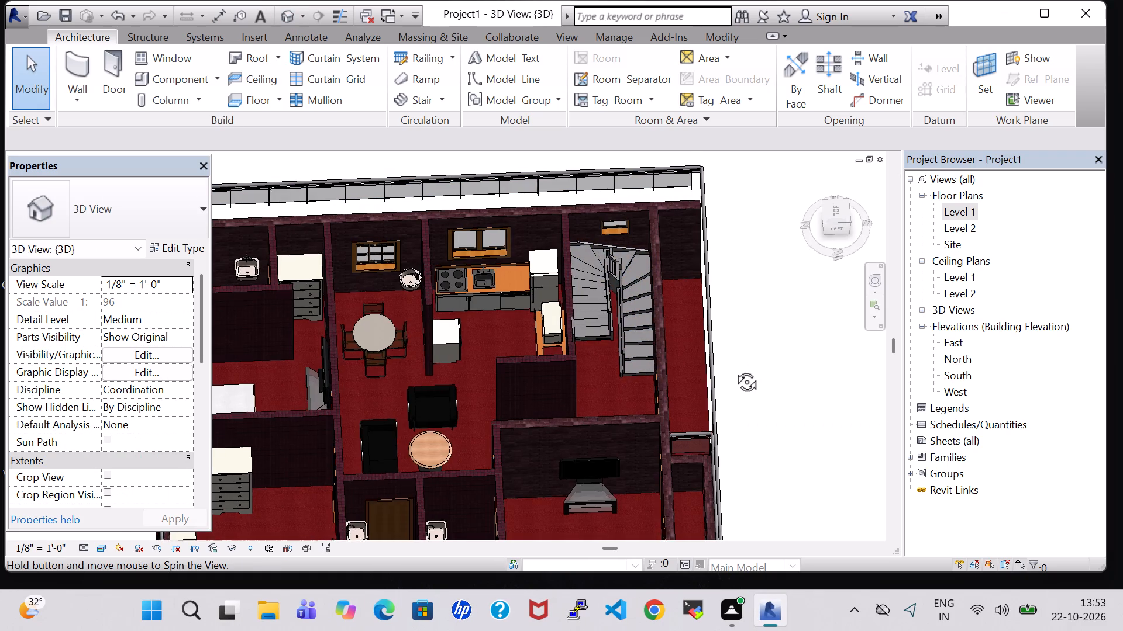
pyautogui.keyDown('shift'); pyautogui.moveTo(733, 369); pyautogui.dragTo(555, 409, button='middle'); pyautogui.keyUp('shift')
pyautogui.moveTo(553, 301); pyautogui.dragTo(743, 314, button='middle')
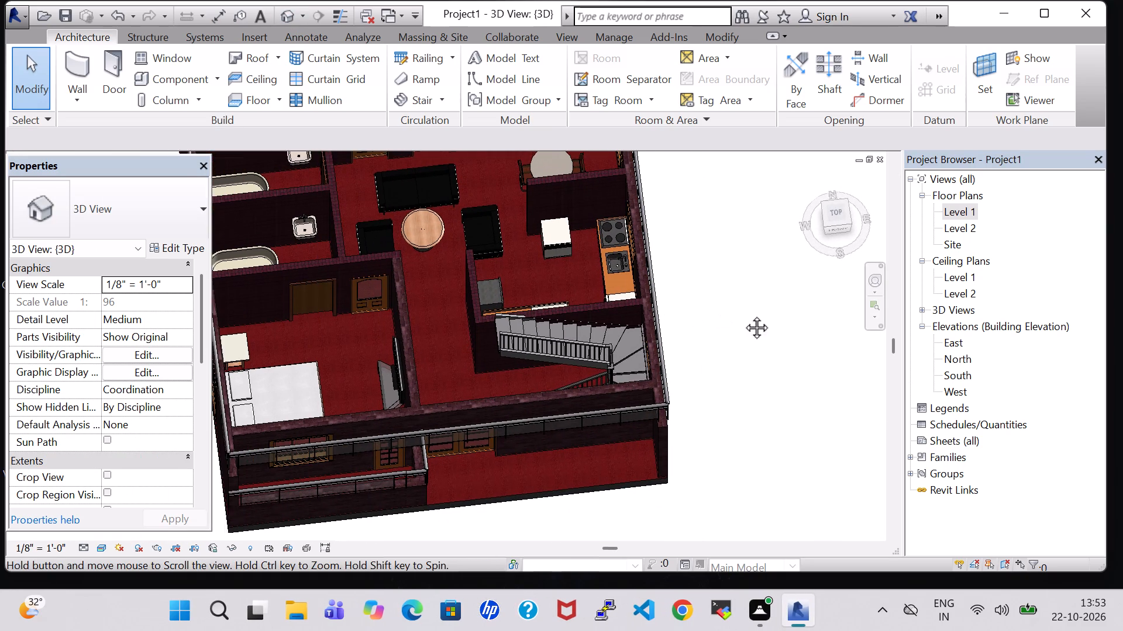
pyautogui.moveTo(743, 314); pyautogui.dragTo(750, 315, button='middle')
pyautogui.keyDown('shift'); pyautogui.moveTo(750, 315); pyautogui.dragTo(721, 335, button='middle'); pyautogui.keyUp('shift')
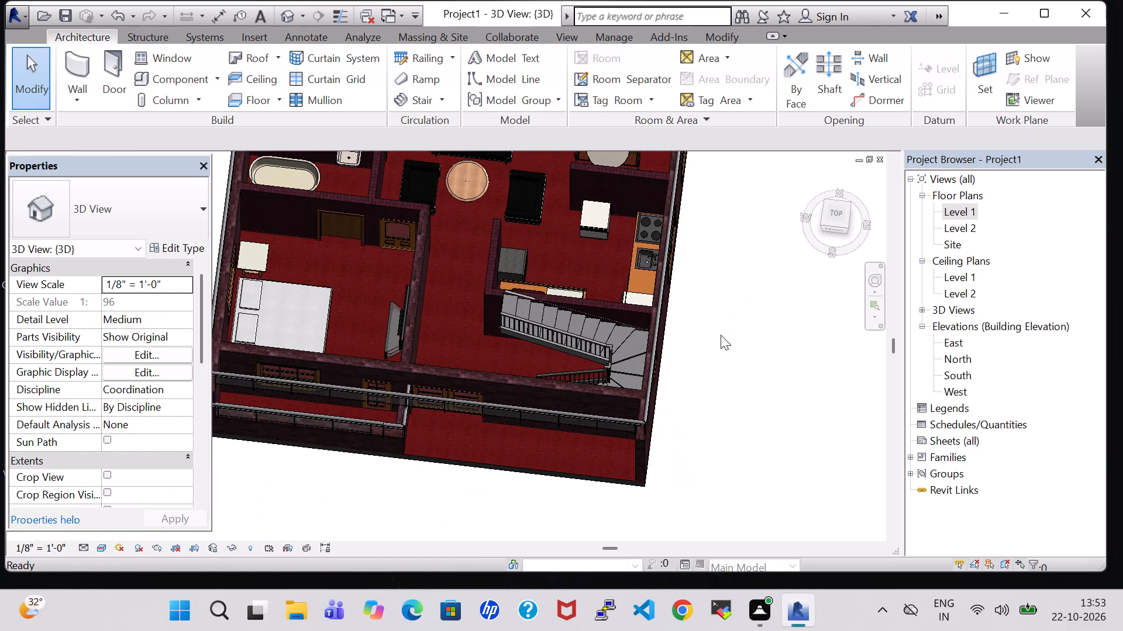
pyautogui.keyDown('shift'); pyautogui.moveTo(721, 335); pyautogui.dragTo(732, 408, button='middle'); pyautogui.keyUp('shift')
pyautogui.keyDown('shift'); pyautogui.moveTo(739, 244); pyautogui.dragTo(740, 230, button='middle'); pyautogui.keyUp('shift')
pyautogui.keyDown('shift'); pyautogui.moveTo(727, 303); pyautogui.dragTo(737, 243, button='middle'); pyautogui.keyUp('shift')
# On the Level 1 floor plan, delete the Chair-Corbu on the toilet side of the hall's round table.
pyautogui.doubleClick(960, 212)
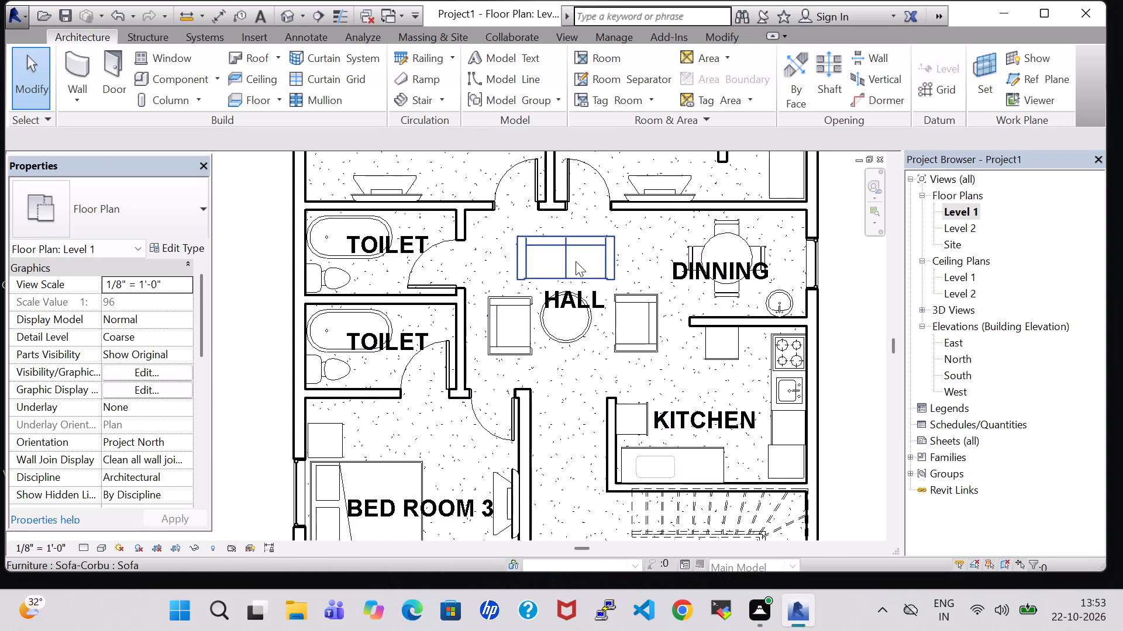
pyautogui.scroll(-2, 576, 261)
pyautogui.click(521, 311)
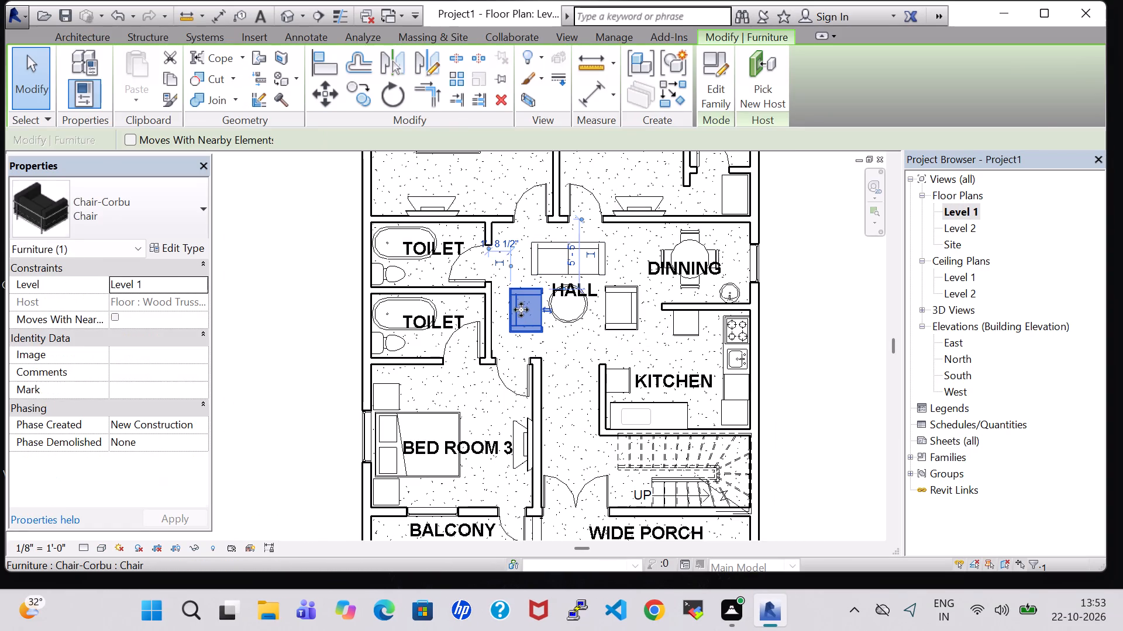
pyautogui.press('Delete')
# Nudge the hall's round table away from the sofa and slightly toward the toilets, to about 7' 0 1/2" from the Bed Room 2 wall.
pyautogui.click(571, 310)
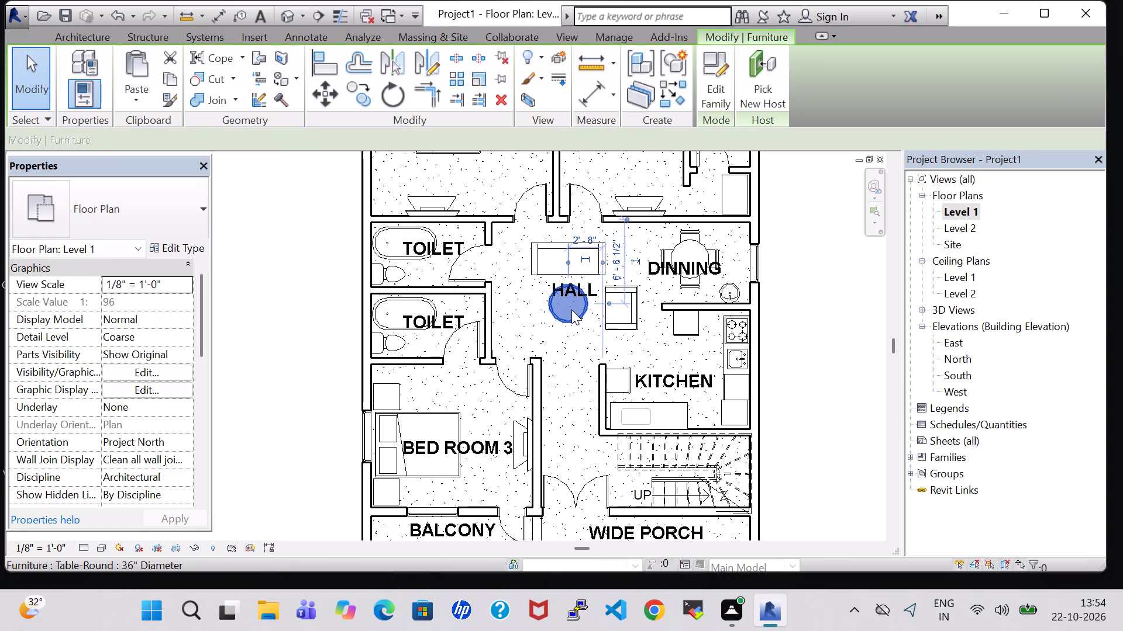
pyautogui.press('Down')
pyautogui.press('Left')
pyautogui.press('Down')
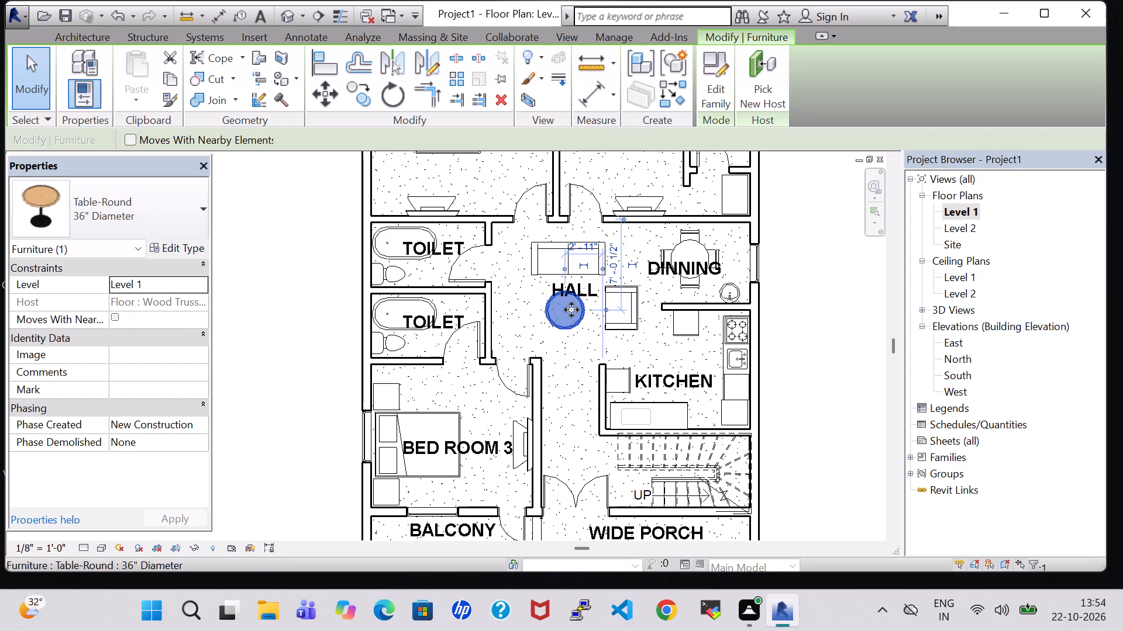
pyautogui.click(821, 304)
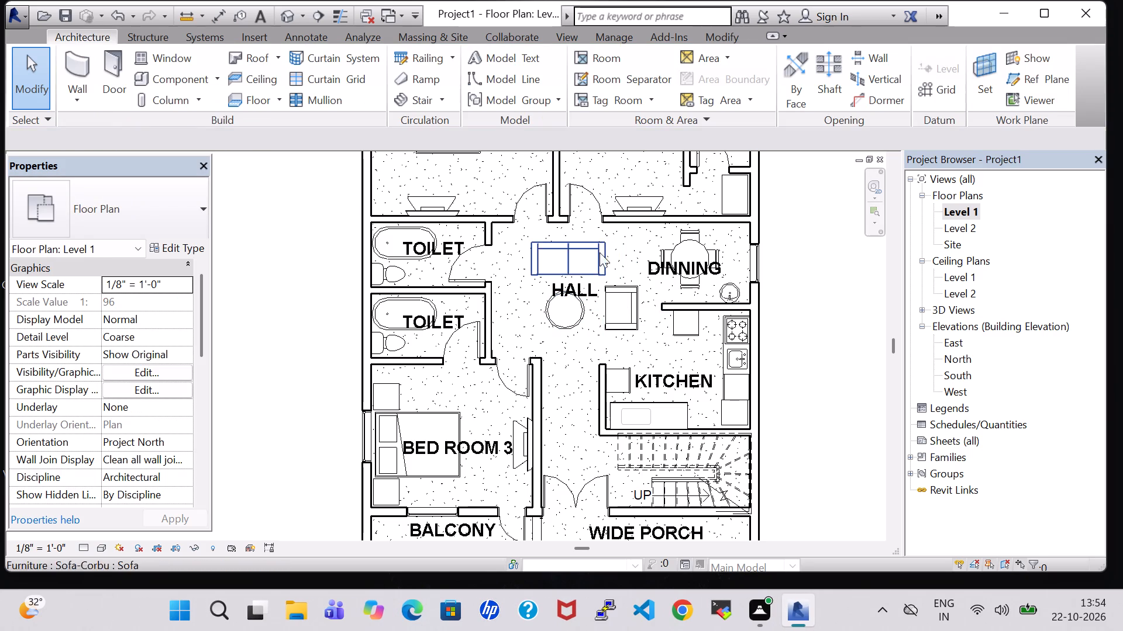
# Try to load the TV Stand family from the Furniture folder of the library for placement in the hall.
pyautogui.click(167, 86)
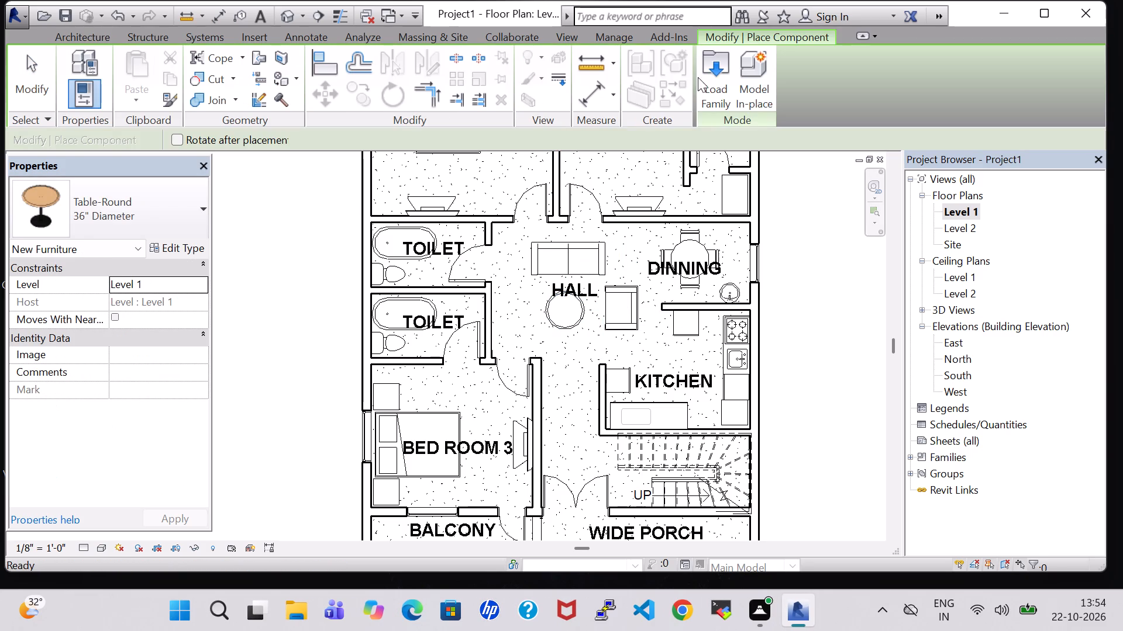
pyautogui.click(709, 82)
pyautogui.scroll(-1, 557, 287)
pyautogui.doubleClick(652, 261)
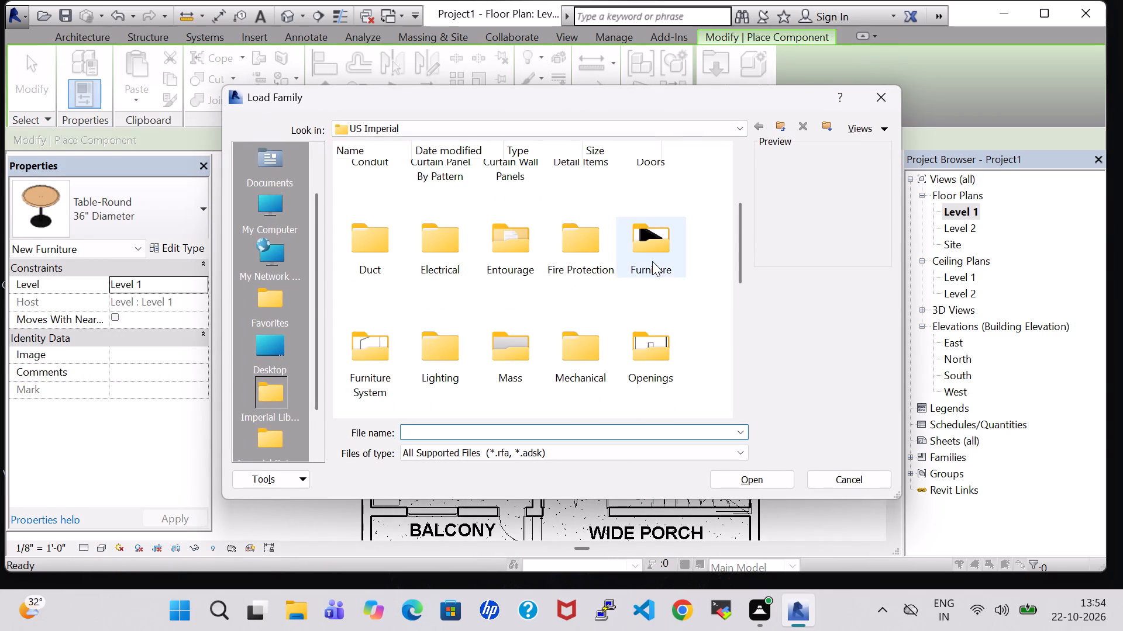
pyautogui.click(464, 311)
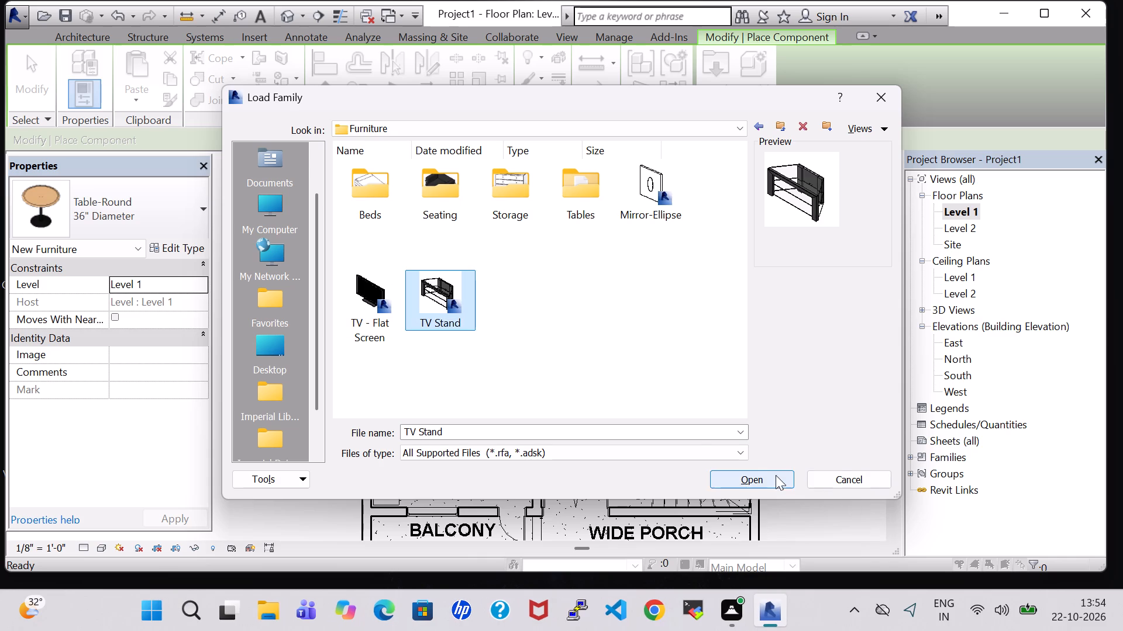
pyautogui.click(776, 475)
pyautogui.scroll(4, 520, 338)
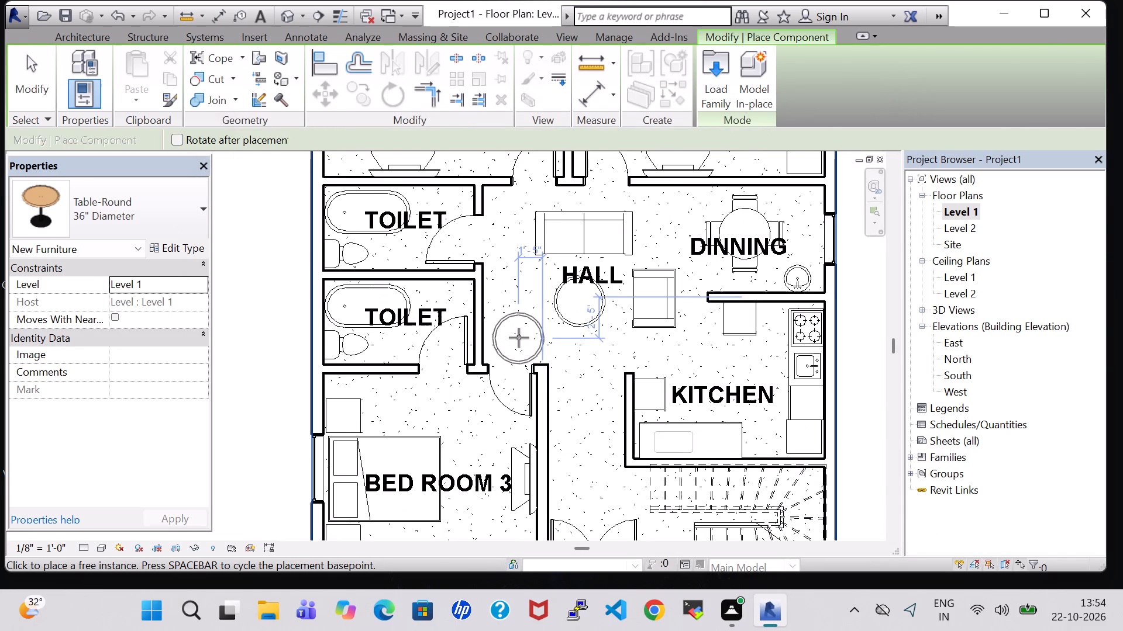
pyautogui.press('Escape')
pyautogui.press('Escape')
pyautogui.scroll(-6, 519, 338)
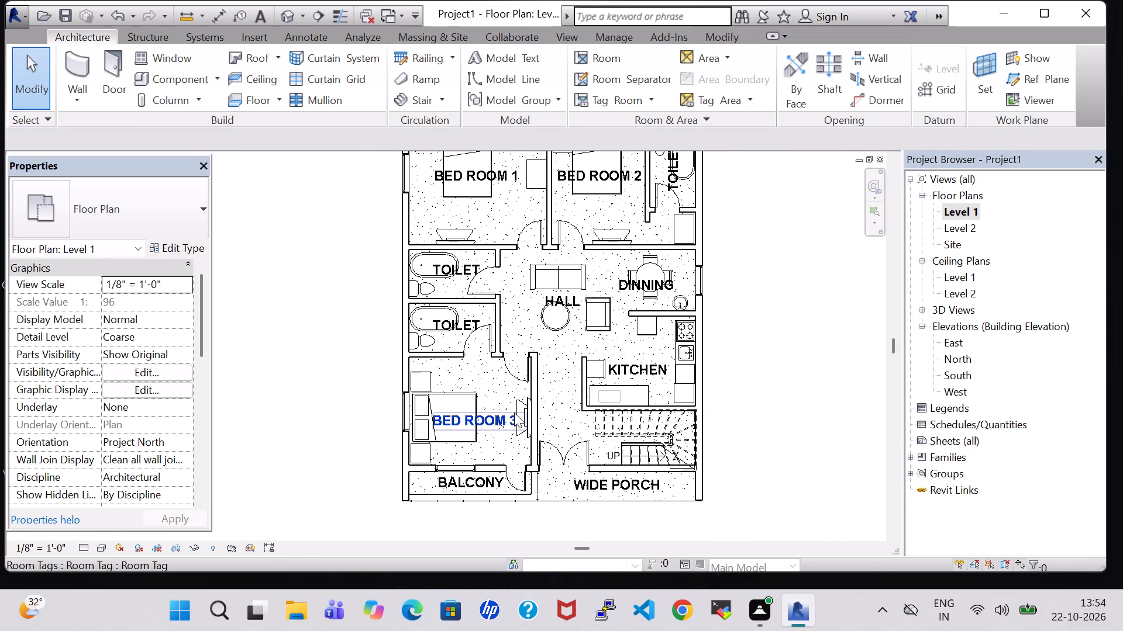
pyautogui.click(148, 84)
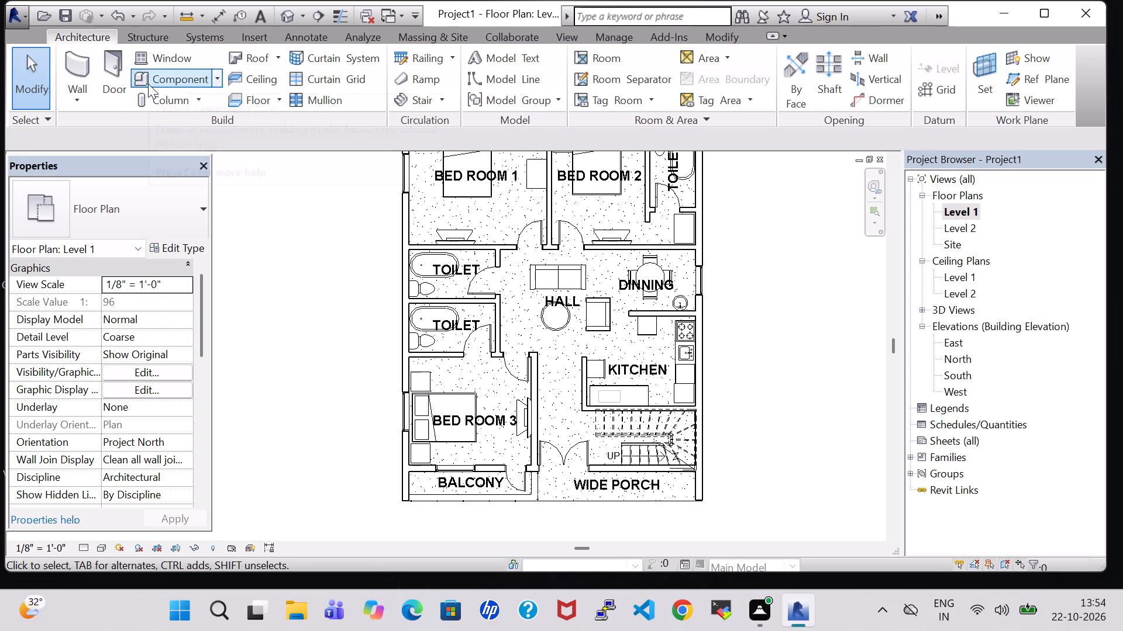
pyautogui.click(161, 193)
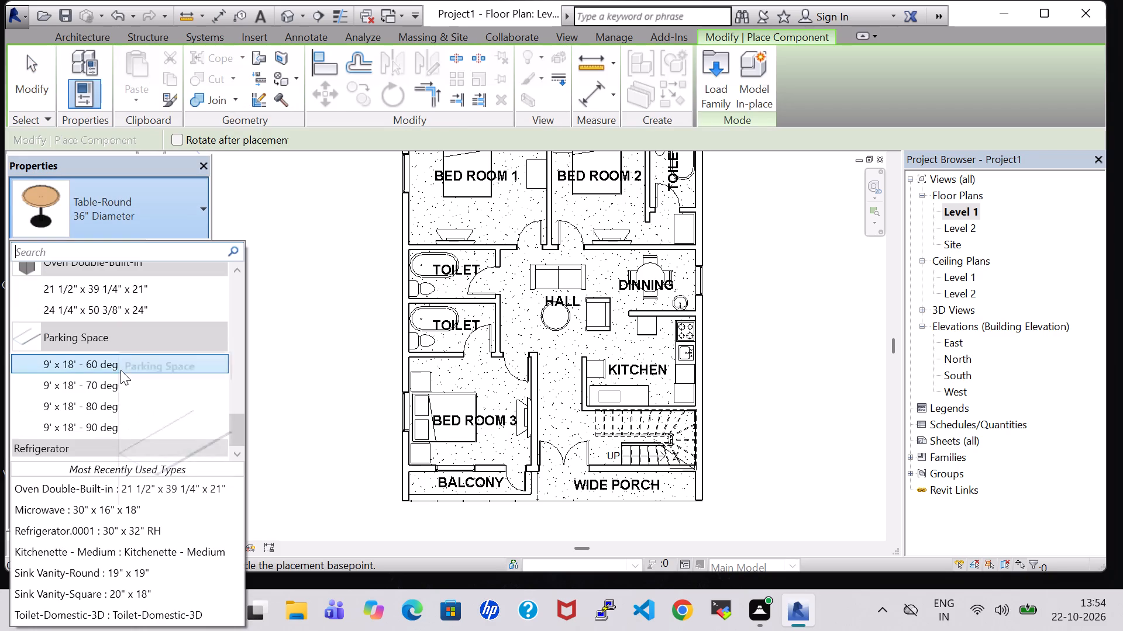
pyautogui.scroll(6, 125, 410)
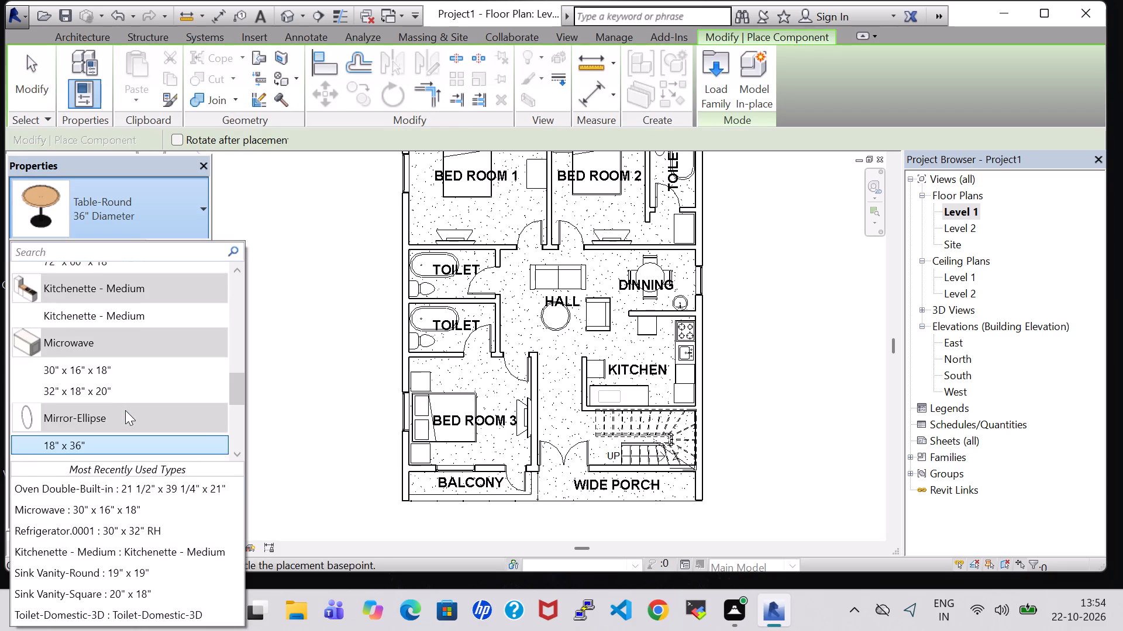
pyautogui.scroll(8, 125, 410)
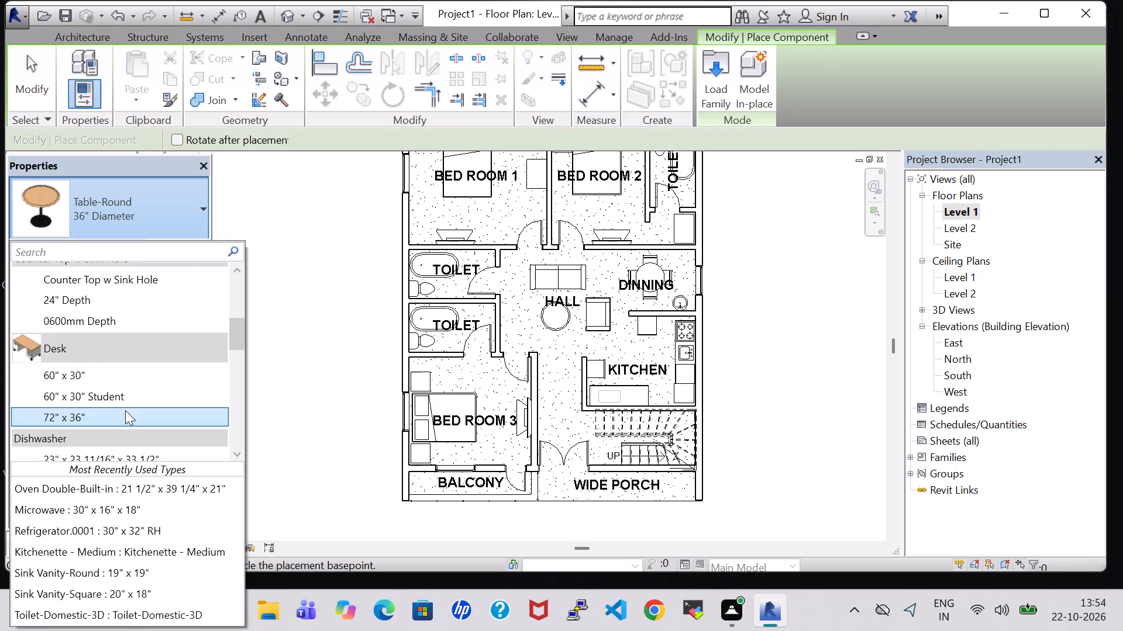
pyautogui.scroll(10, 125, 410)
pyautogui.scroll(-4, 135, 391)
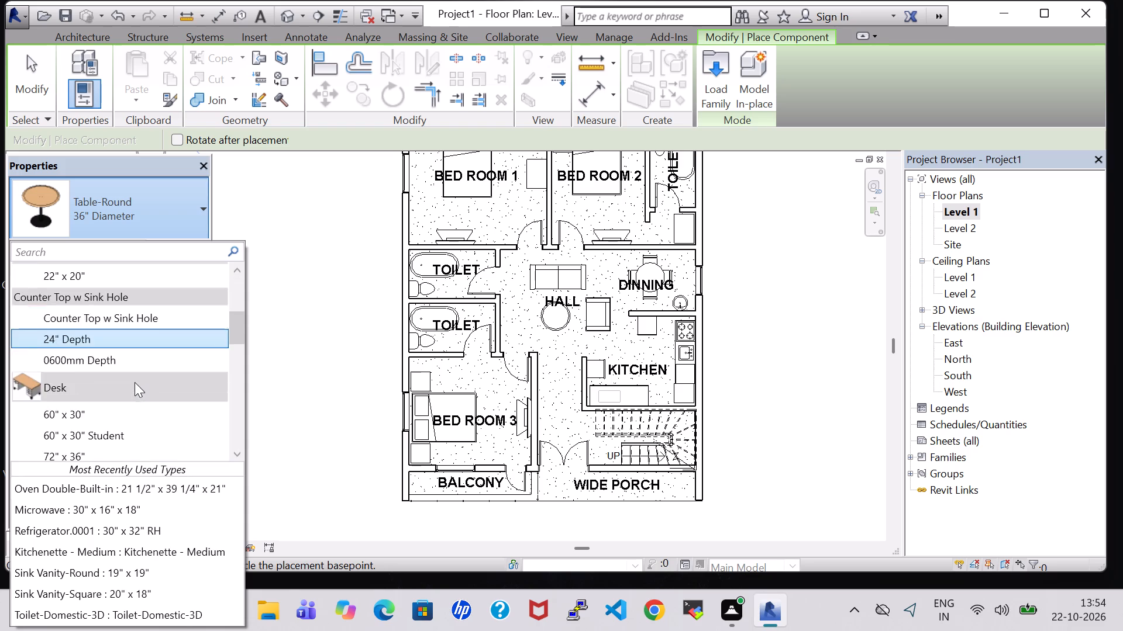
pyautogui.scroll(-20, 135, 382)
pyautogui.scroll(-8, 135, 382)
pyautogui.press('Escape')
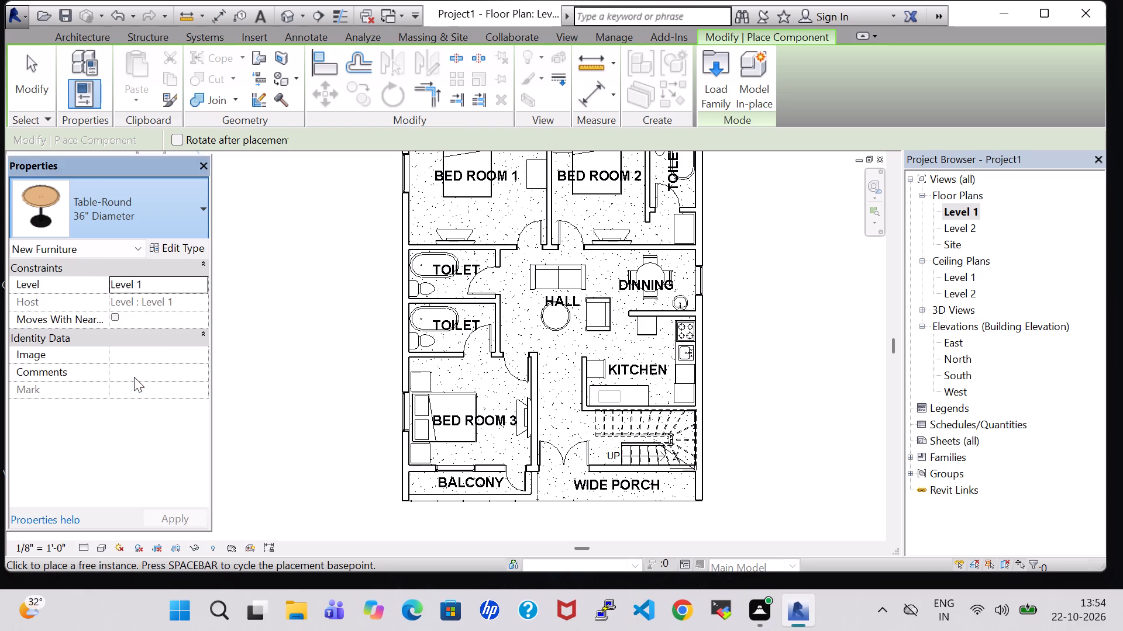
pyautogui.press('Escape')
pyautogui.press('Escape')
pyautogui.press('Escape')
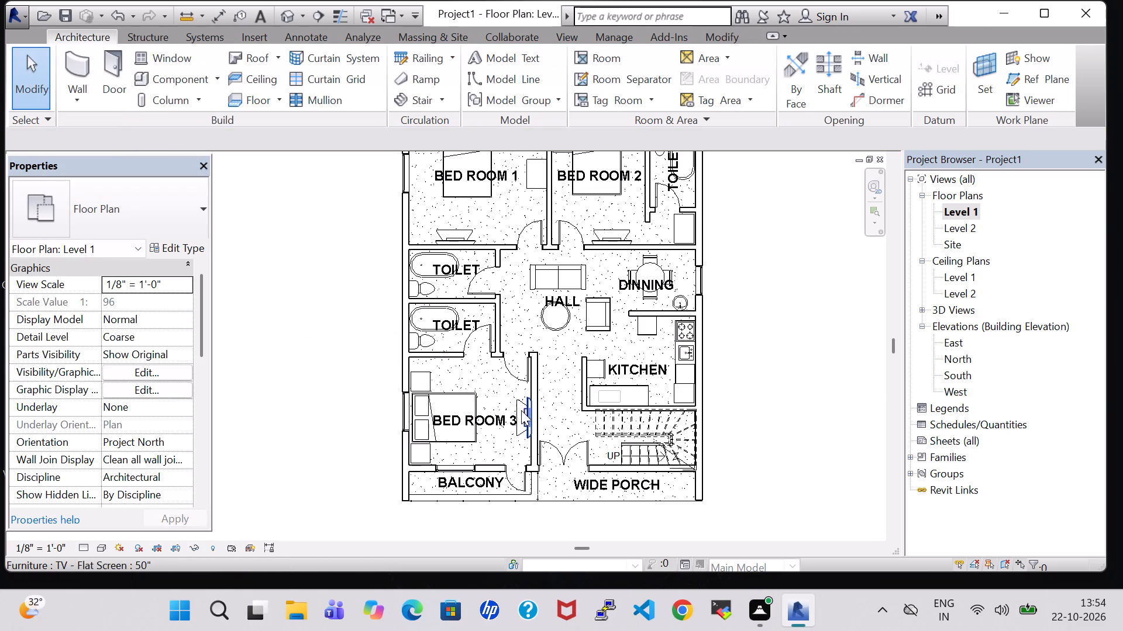
# Copy the TV Stand from Bed Room 3 and paste it in the hall beside the toilet wall, facing the round table.
pyautogui.click(516, 402)
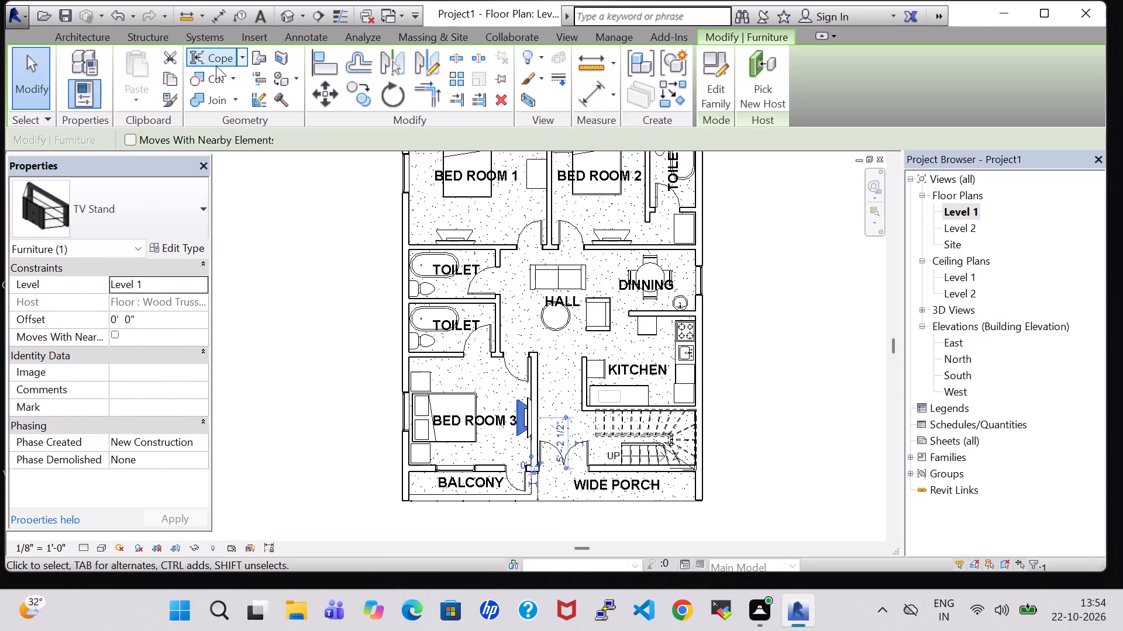
pyautogui.click(164, 79)
pyautogui.click(124, 82)
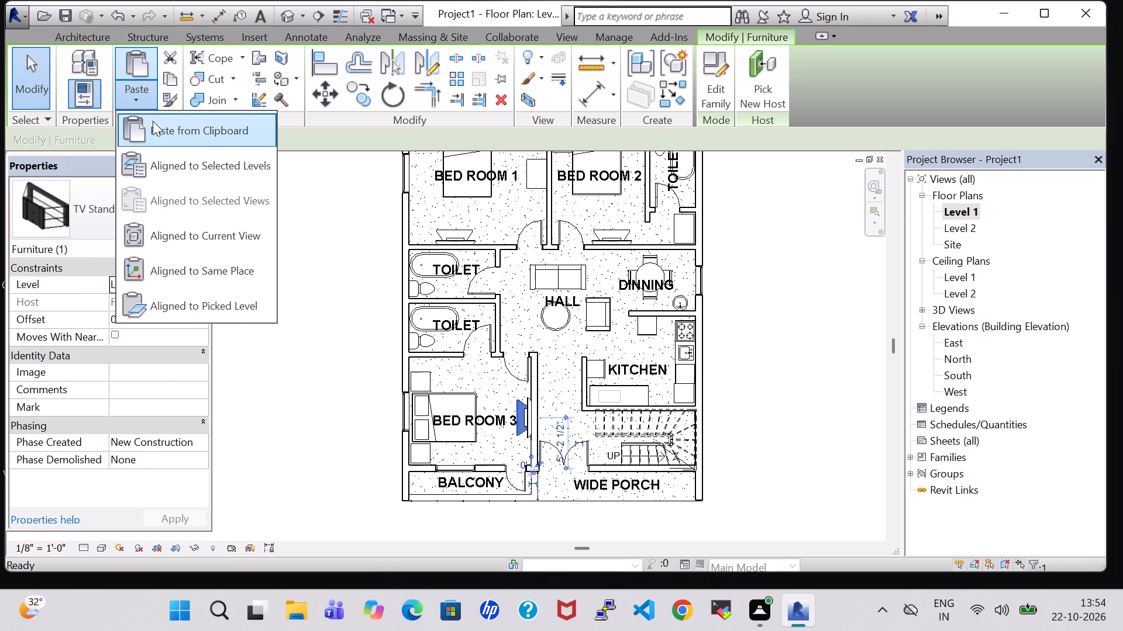
pyautogui.click(153, 121)
pyautogui.scroll(5, 521, 327)
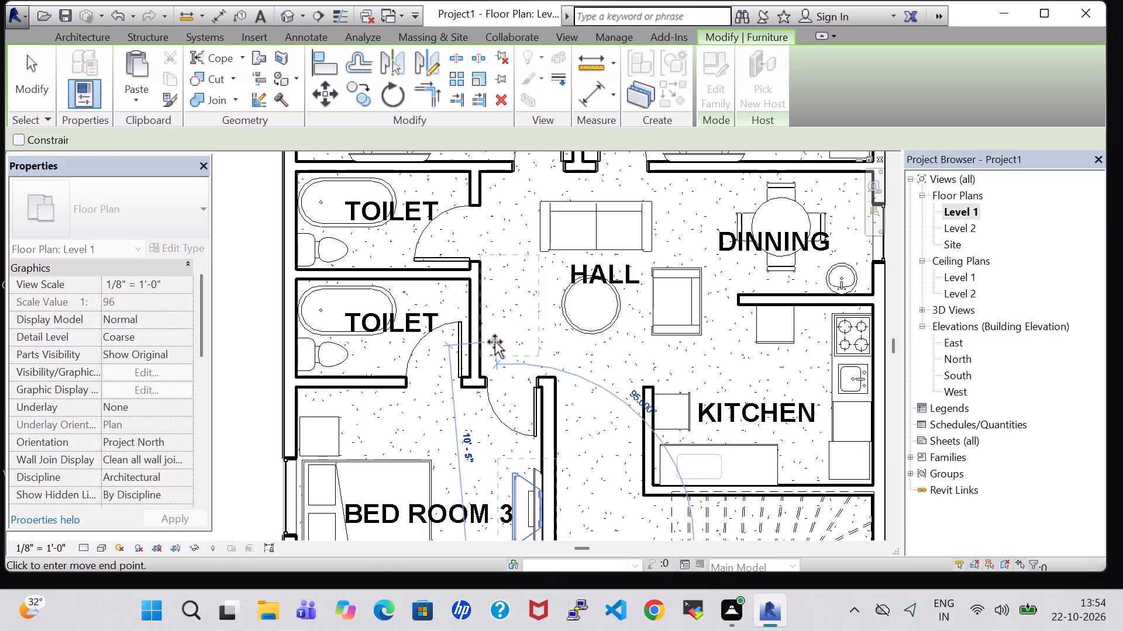
pyautogui.click(495, 342)
pyautogui.press('space')
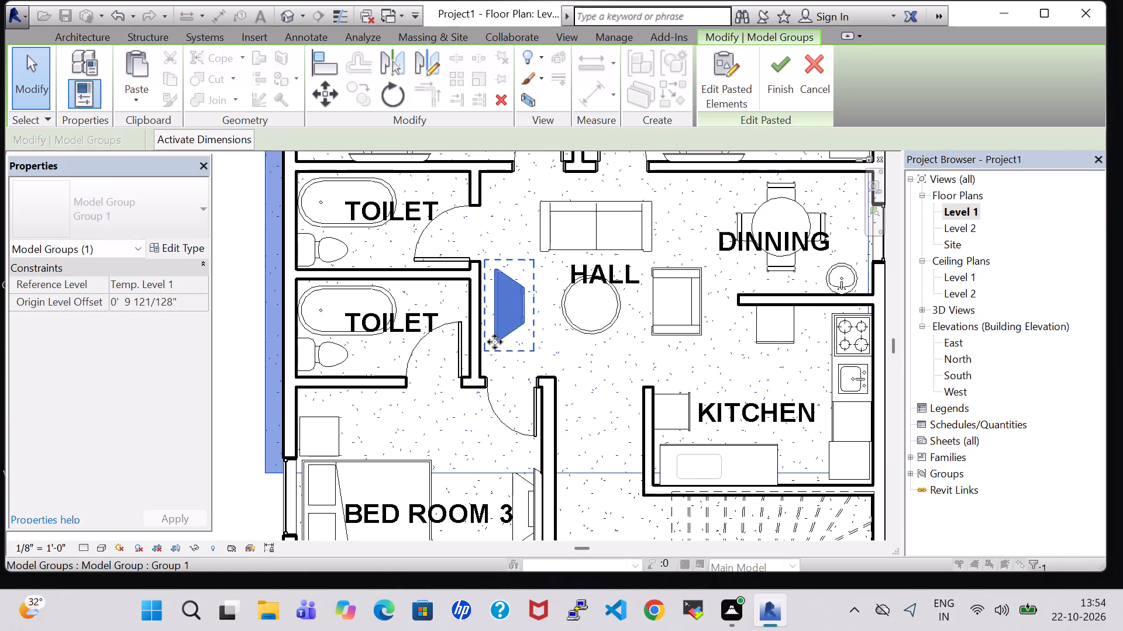
pyautogui.press('Escape')
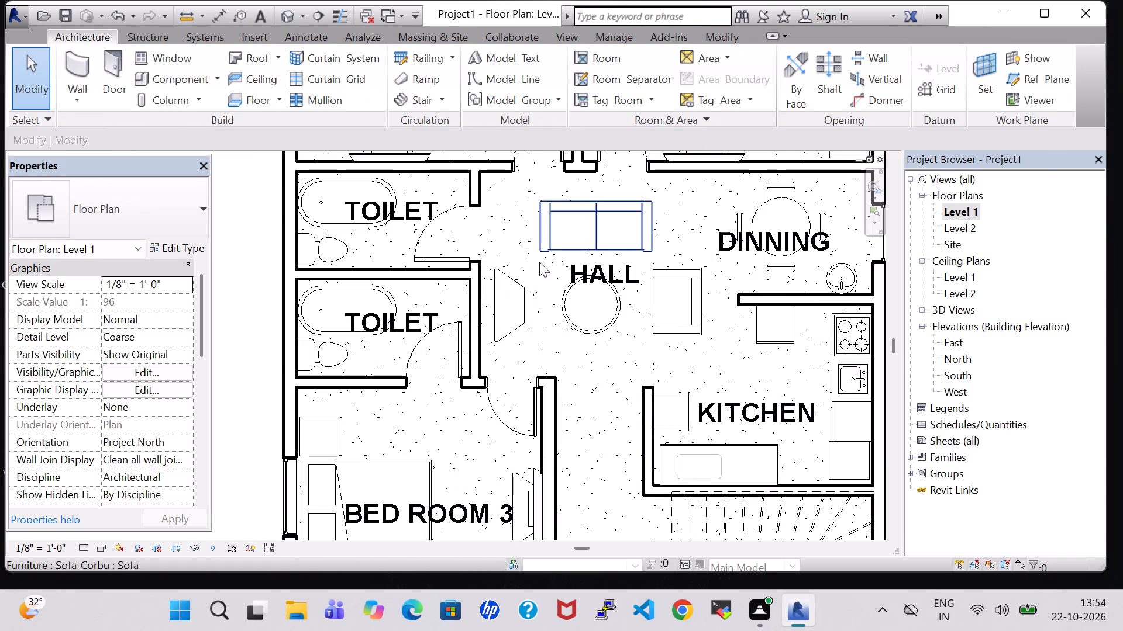
# Rotate the pasted TV Stand between the toilet wall and the round table in the hall.
pyautogui.click(496, 283)
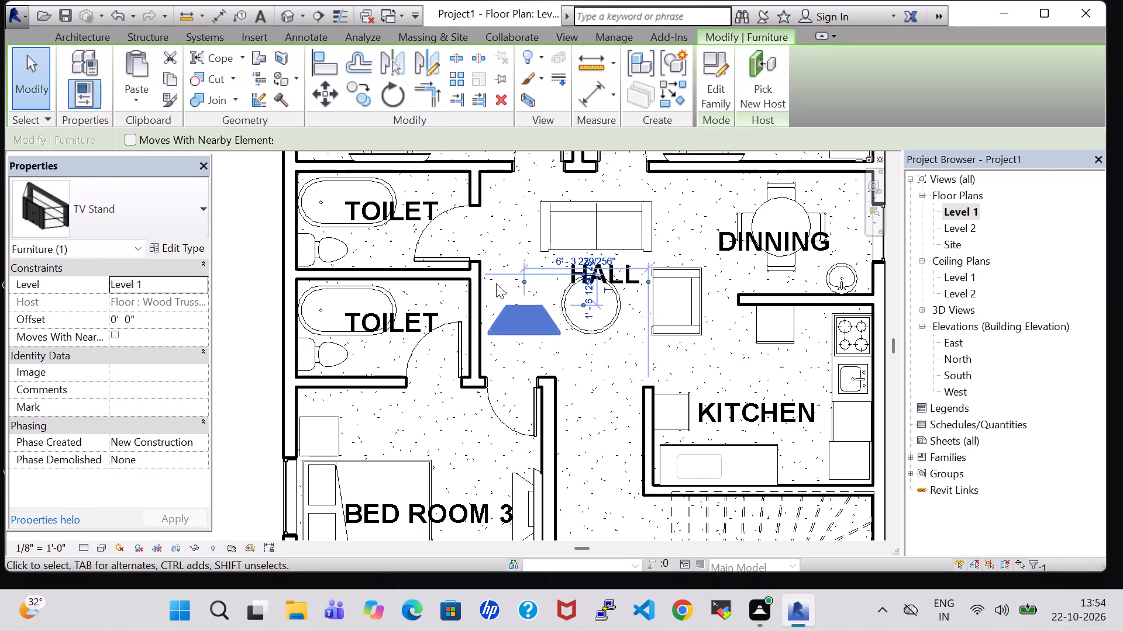
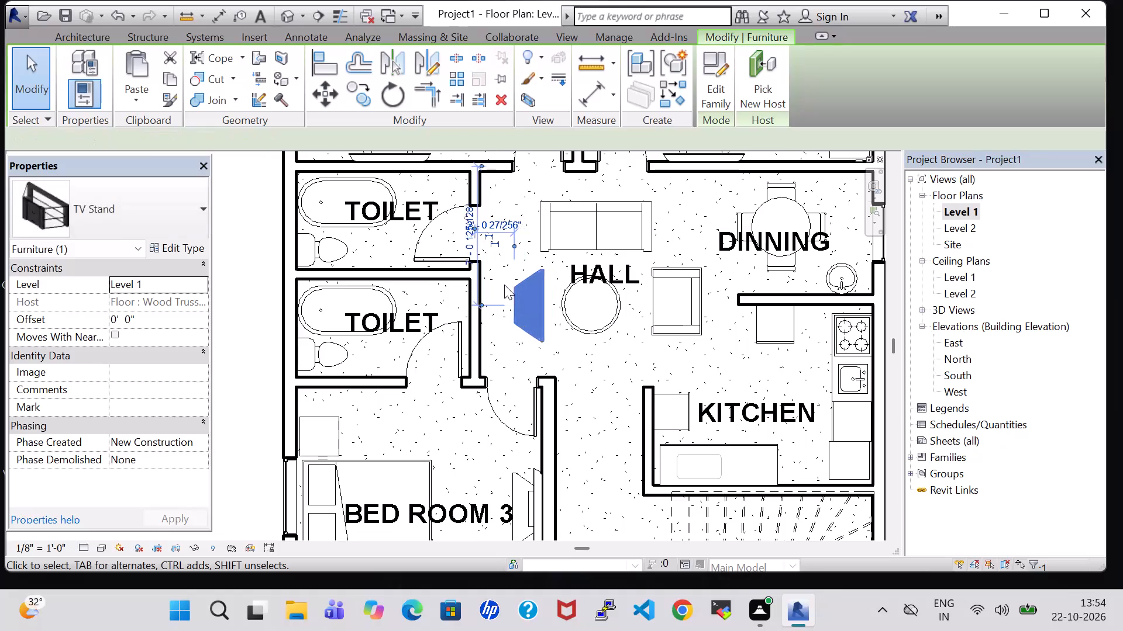
# Nudge the hall's TV Stand back against the toilet wall, slightly toward Bed Room 3.
pyautogui.press('Down')
pyautogui.press('Left')
pyautogui.press('Left')
pyautogui.press('Left')
pyautogui.press('Left')
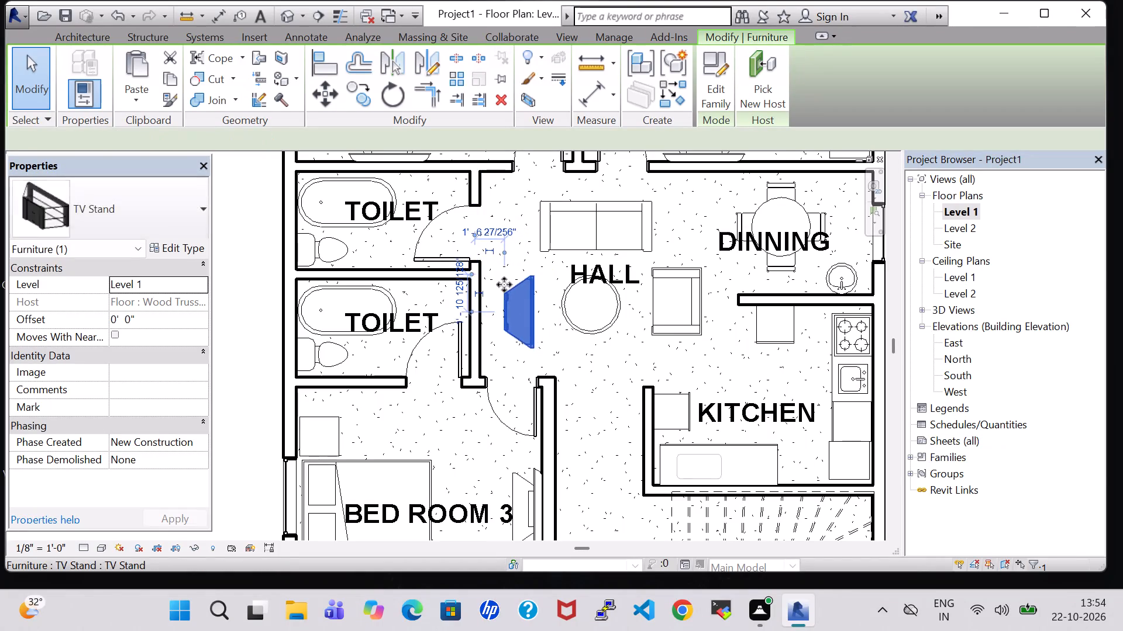
pyautogui.press('Left')
pyautogui.press('Left')
pyautogui.press('Left')
pyautogui.press('Left')
pyautogui.press('Left')
pyautogui.press('Left')
pyautogui.press('Down')
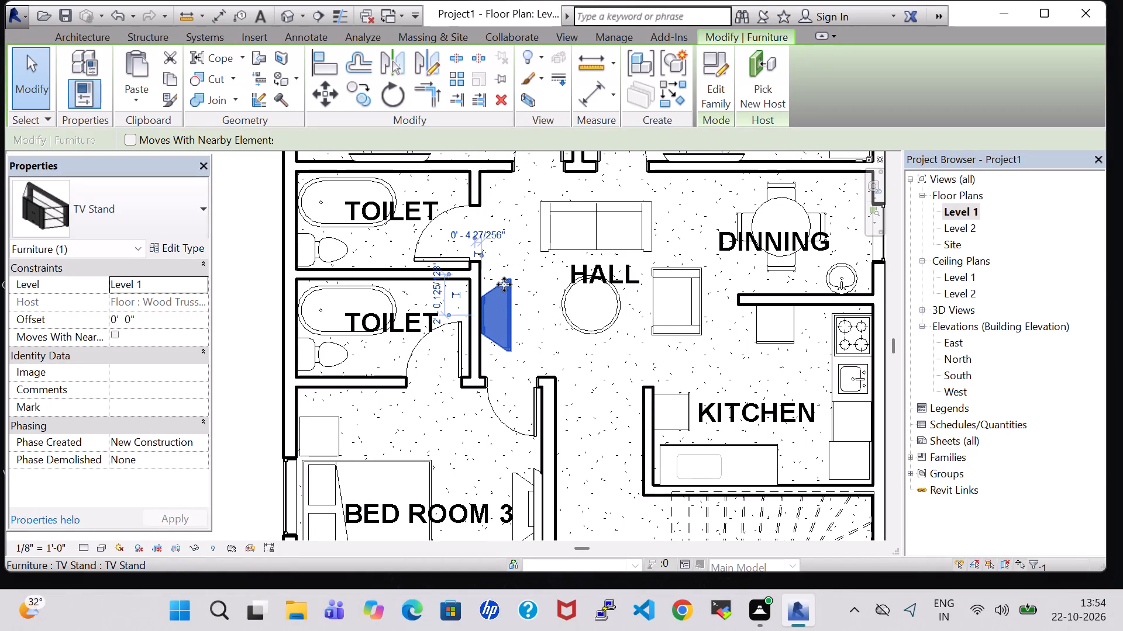
pyautogui.click(231, 301)
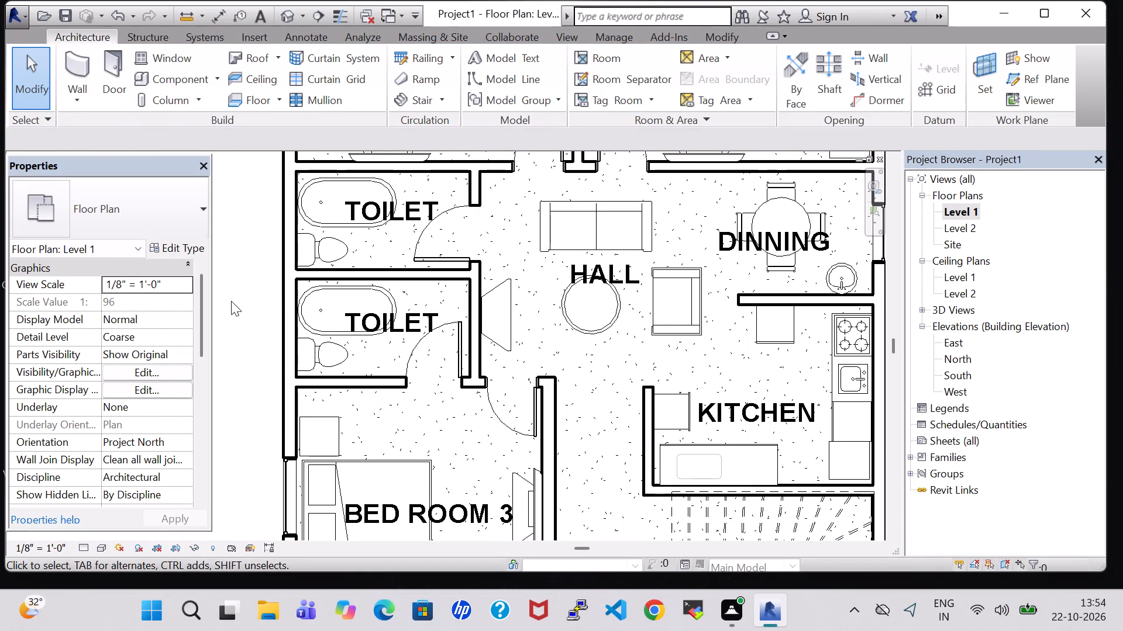
# Copy the 50" flat-screen TV from Bed Room 3 and paste it over the TV Stand in the hall.
pyautogui.scroll(-1, 494, 305)
pyautogui.scroll(-1, 545, 352)
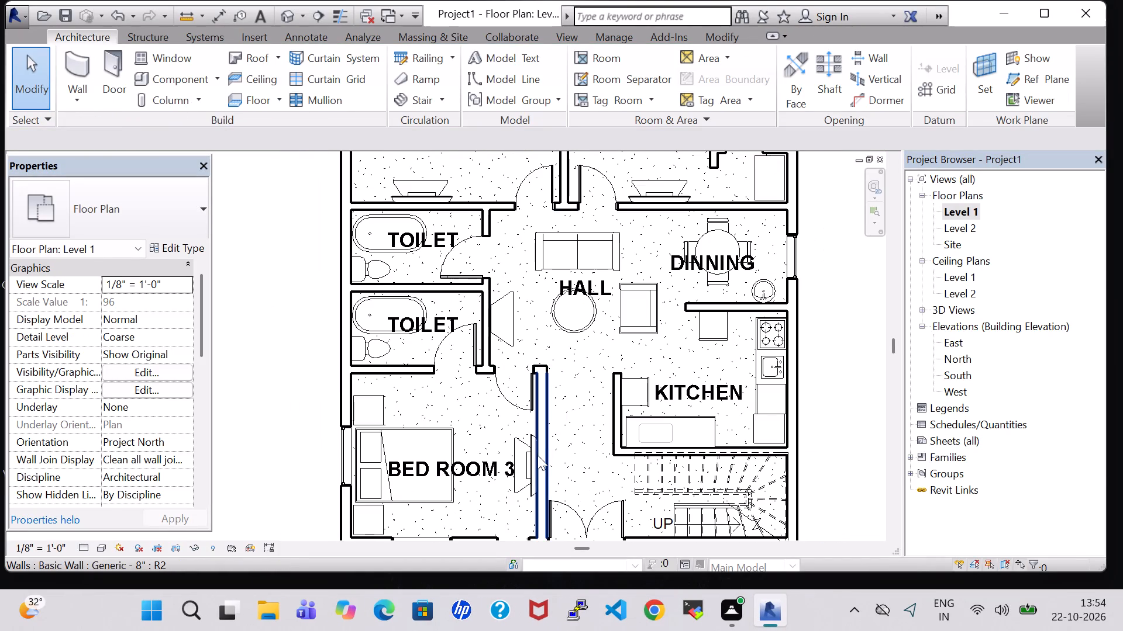
pyautogui.click(531, 458)
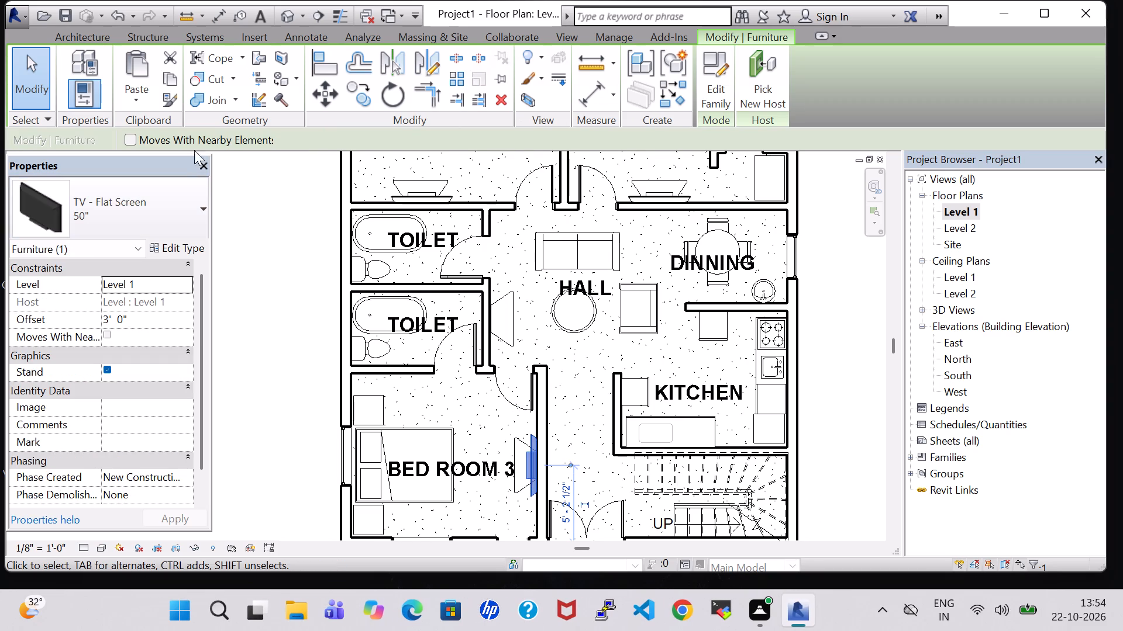
pyautogui.click(168, 82)
pyautogui.click(120, 88)
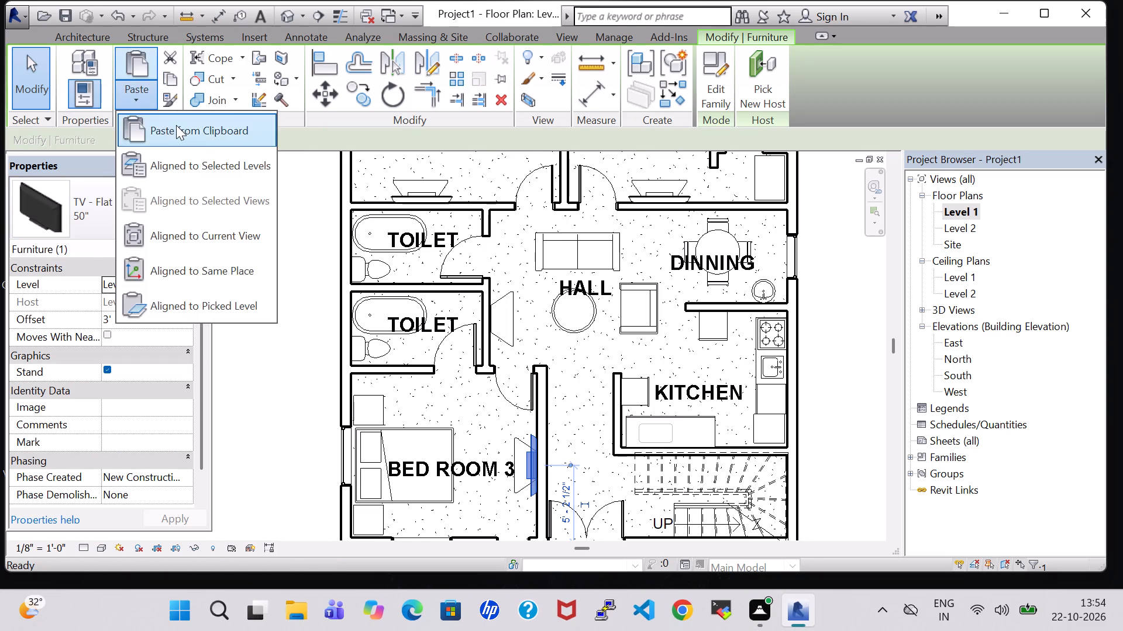
pyautogui.click(176, 125)
pyautogui.scroll(4, 505, 328)
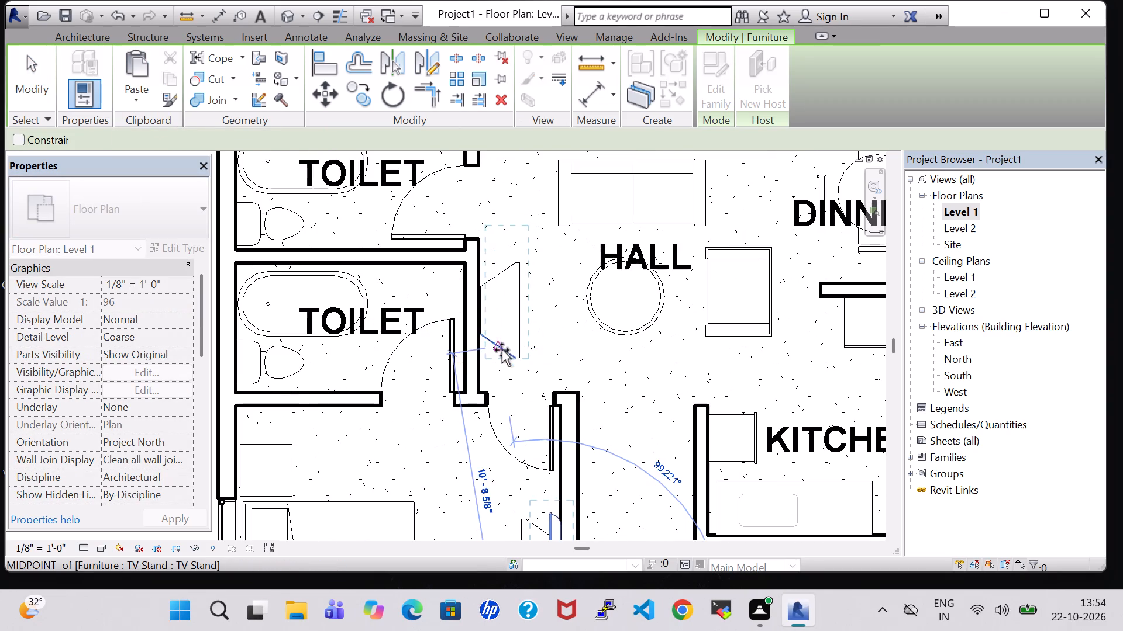
pyautogui.click(503, 366)
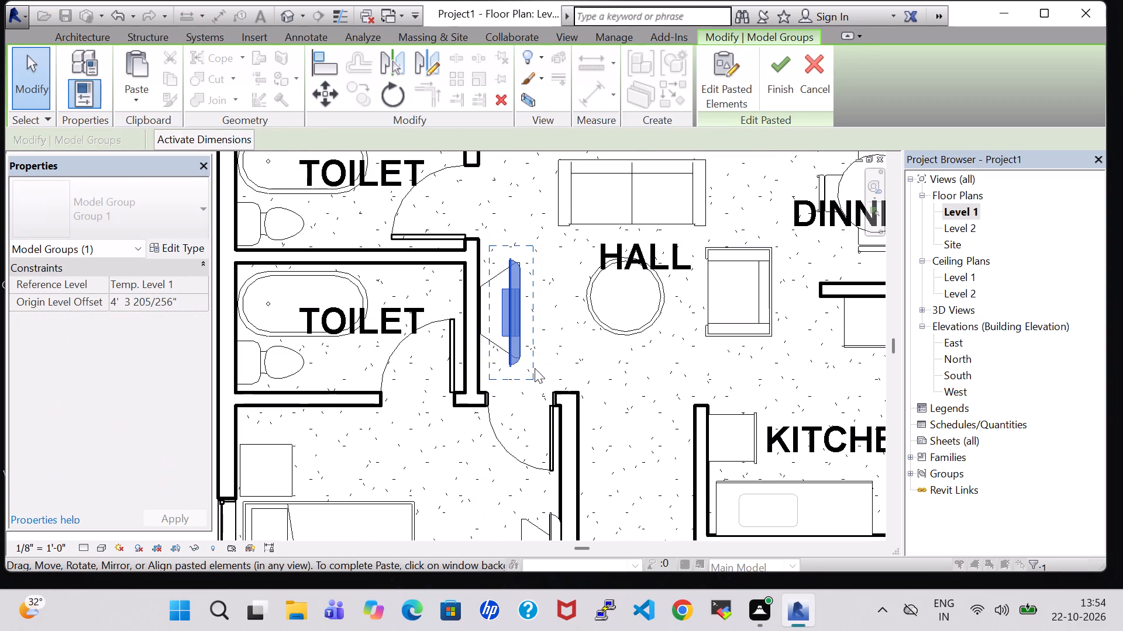
pyautogui.press('Escape')
pyautogui.press('Escape')
# Rotate the pasted flat-screen TV 180° so it faces the hall's round table.
pyautogui.click(509, 332)
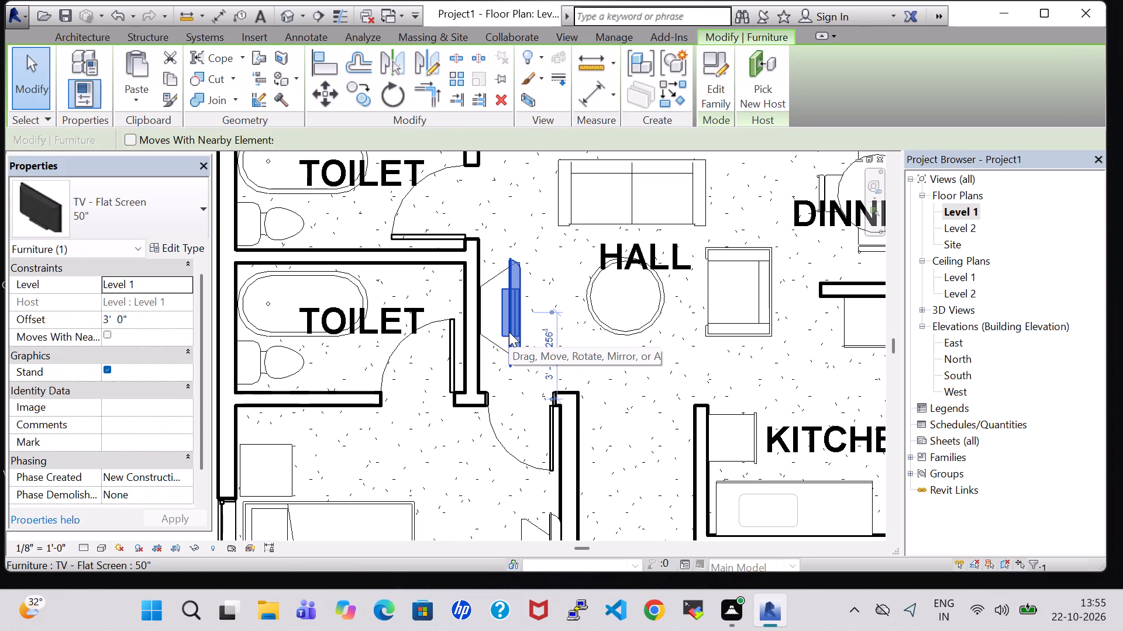
pyautogui.press('space')
pyautogui.press('space')
# Nudge the hall's flat-screen TV back against the toilet wall behind the TV Stand.
pyautogui.press('Left')
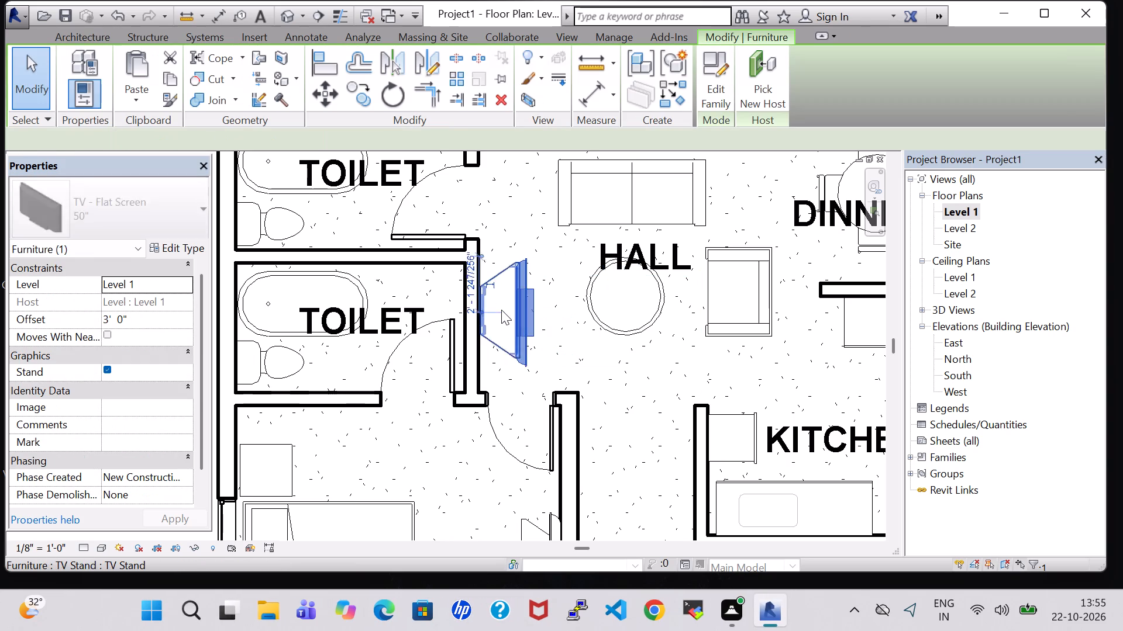
pyautogui.press('Left')
pyautogui.press('Left')
pyautogui.press('Left')
pyautogui.press('Left')
pyautogui.press('Left')
pyautogui.press('Left')
pyautogui.press('Left')
pyautogui.press('Left')
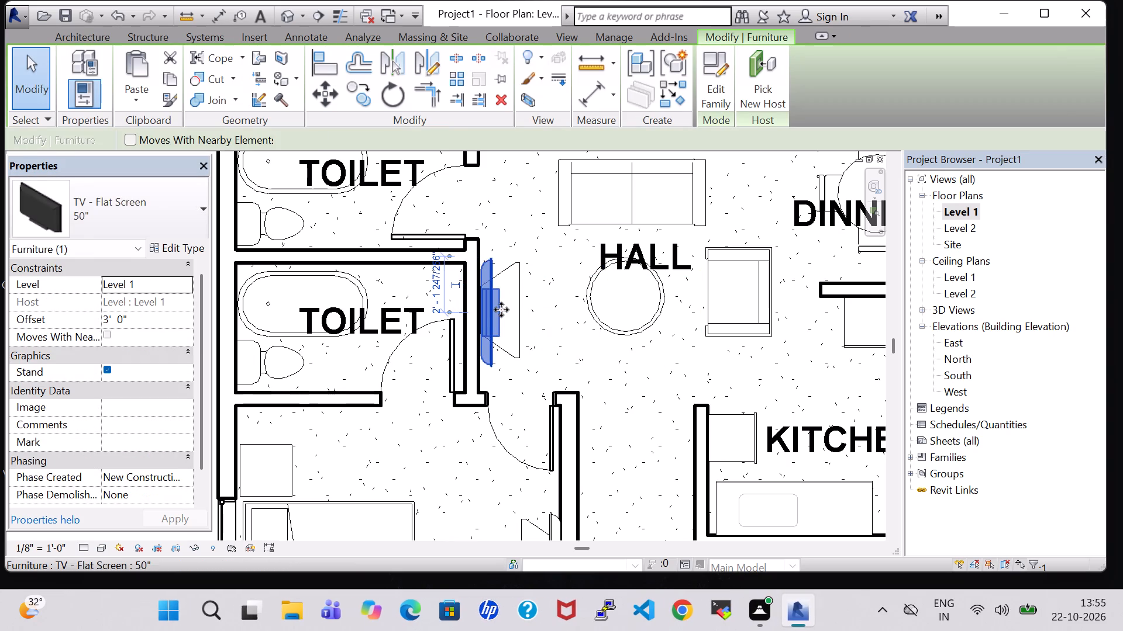
pyautogui.press('Left')
pyautogui.press('Right')
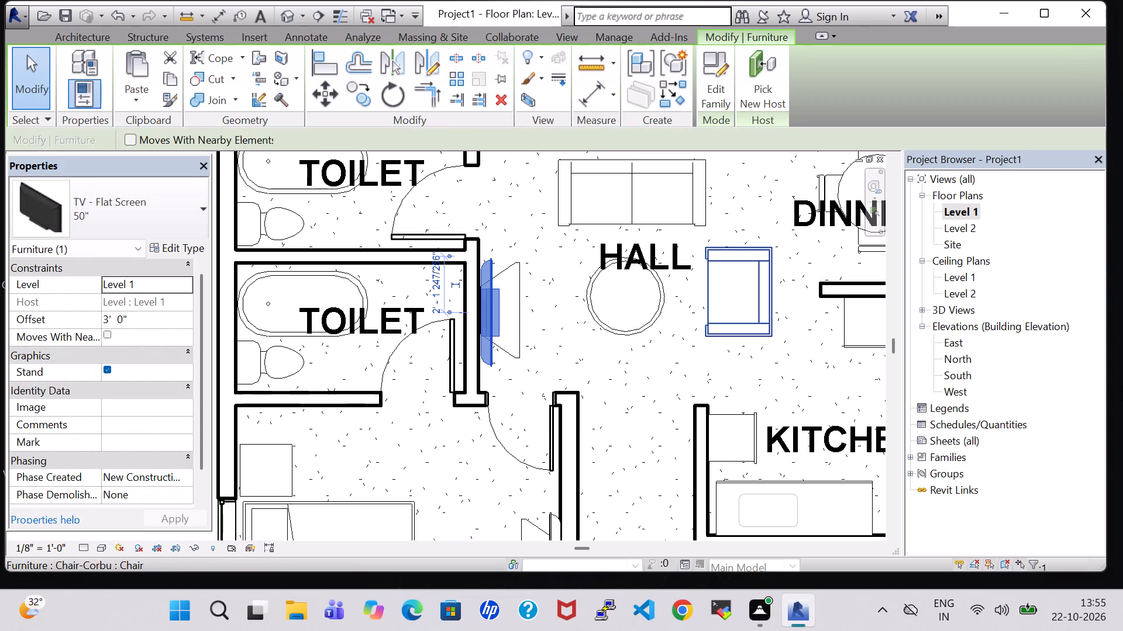
pyautogui.press('Left')
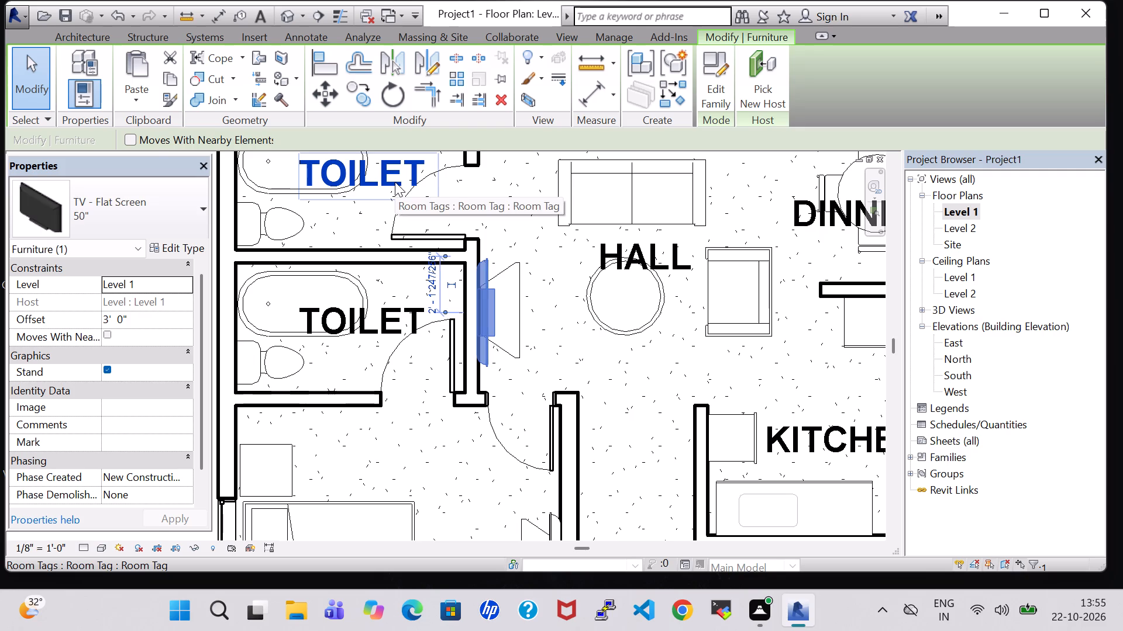
pyautogui.scroll(4, 343, 182)
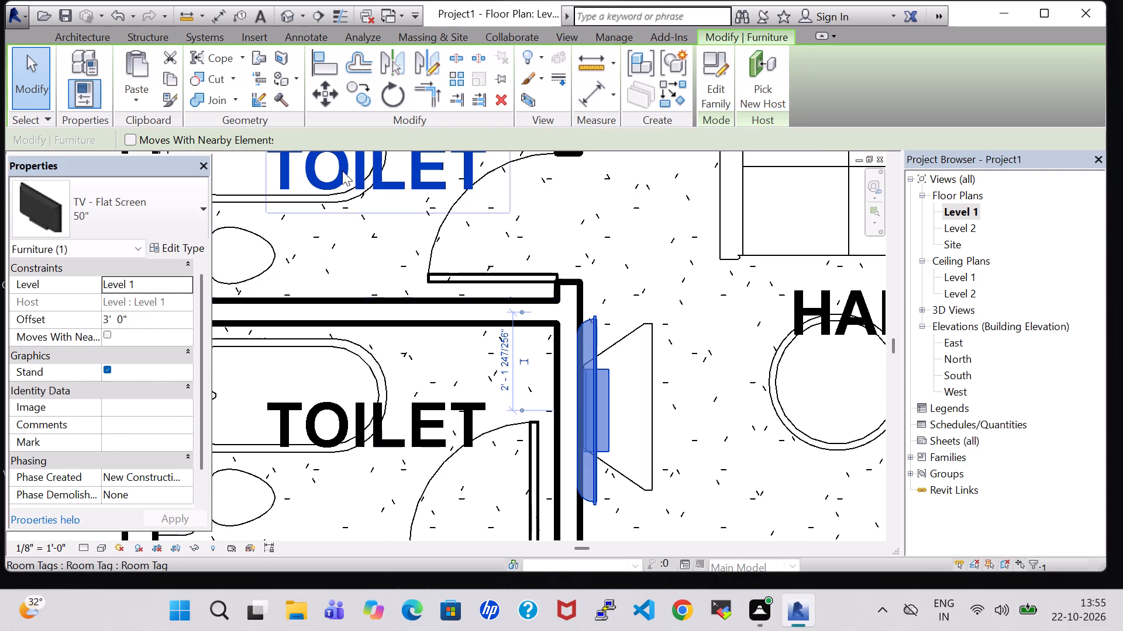
pyautogui.press('Escape')
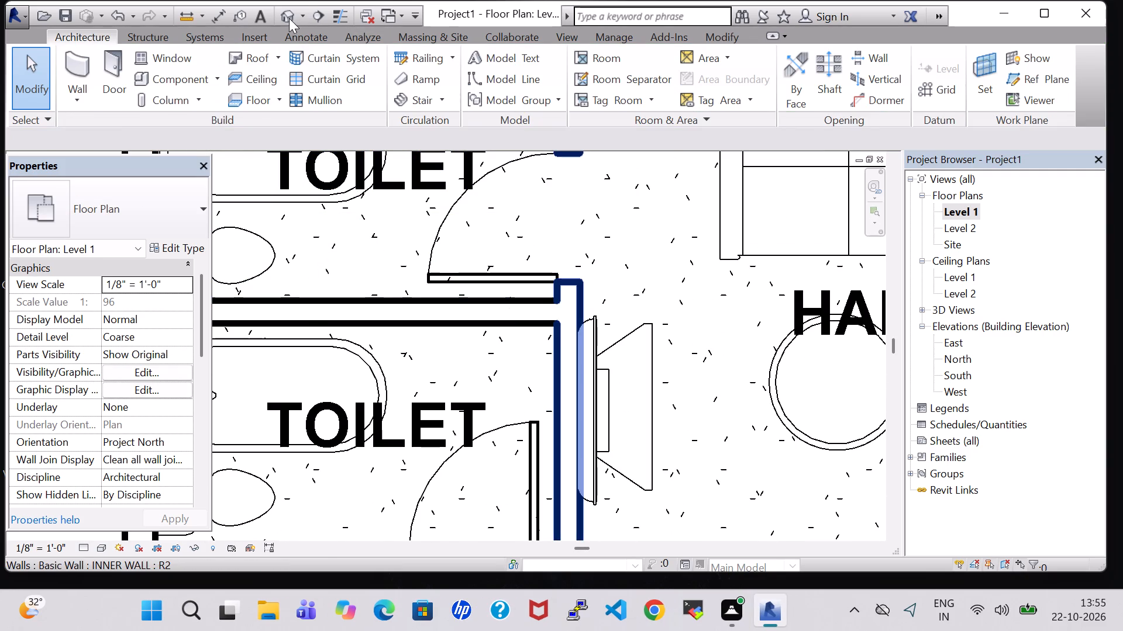
# Examine the hall's TV and TV Stand against the toilet wall in the 3D view from several angles.
pyautogui.click(289, 18)
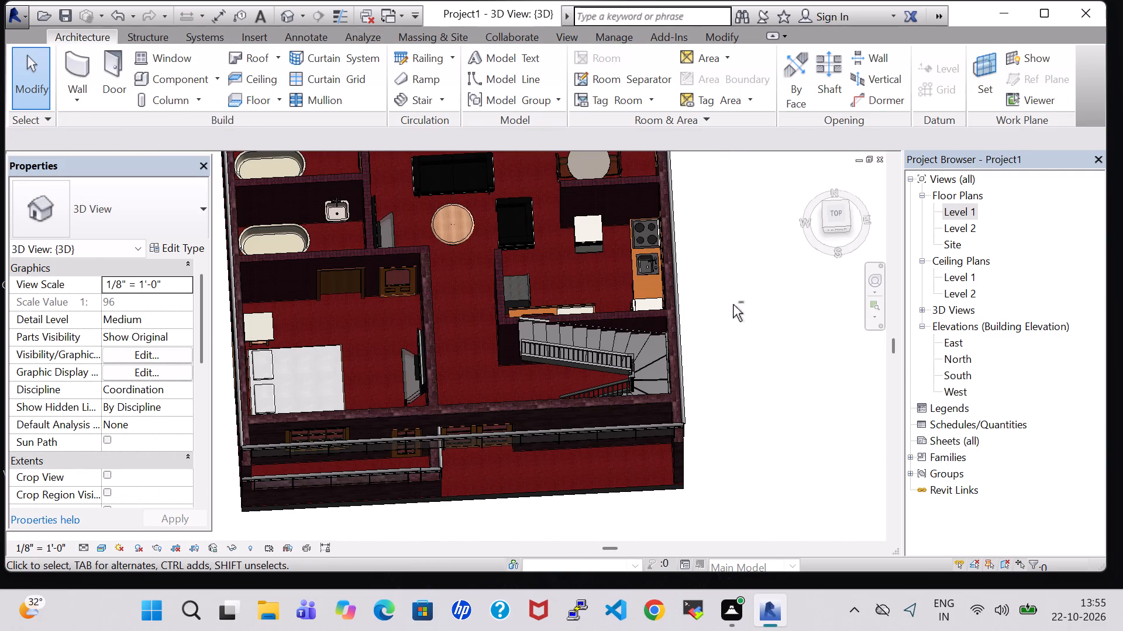
pyautogui.keyDown('shift'); pyautogui.moveTo(733, 304); pyautogui.dragTo(592, 278, button='middle'); pyautogui.keyUp('shift')
pyautogui.moveTo(733, 342); pyautogui.dragTo(478, 514, button='middle')
pyautogui.moveTo(573, 493); pyautogui.dragTo(571, 492, button='middle')
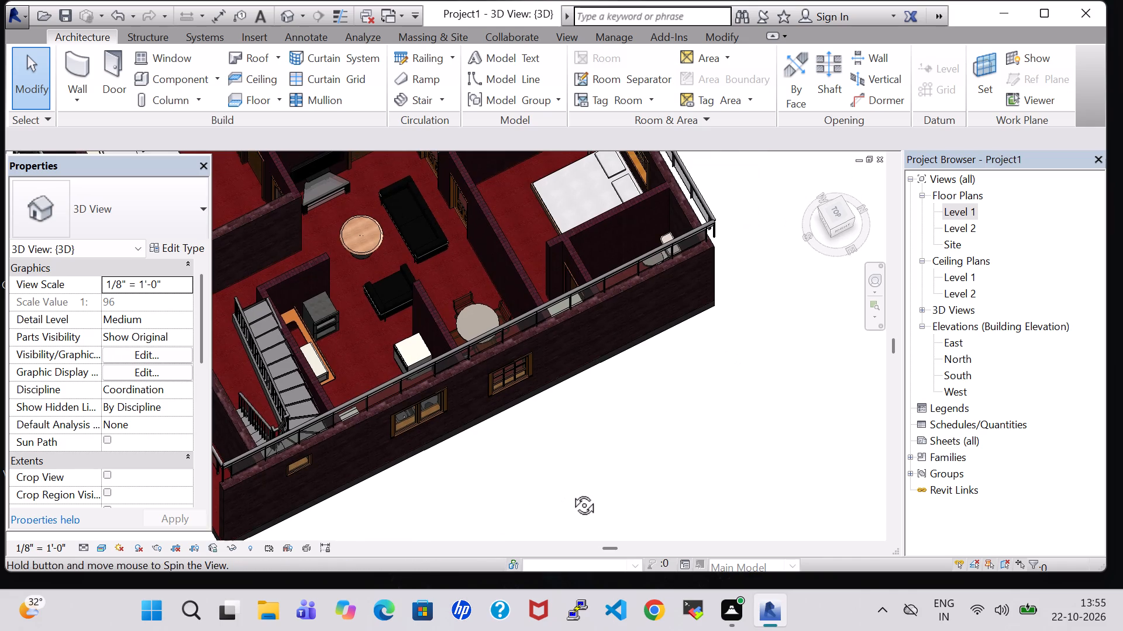
pyautogui.moveTo(571, 492); pyautogui.dragTo(531, 321, button='middle')
pyautogui.keyDown('shift'); pyautogui.moveTo(533, 221); pyautogui.dragTo(522, 269, button='middle'); pyautogui.keyUp('shift')
pyautogui.keyDown('shift'); pyautogui.moveTo(553, 500); pyautogui.dragTo(506, 503, button='middle'); pyautogui.keyUp('shift')
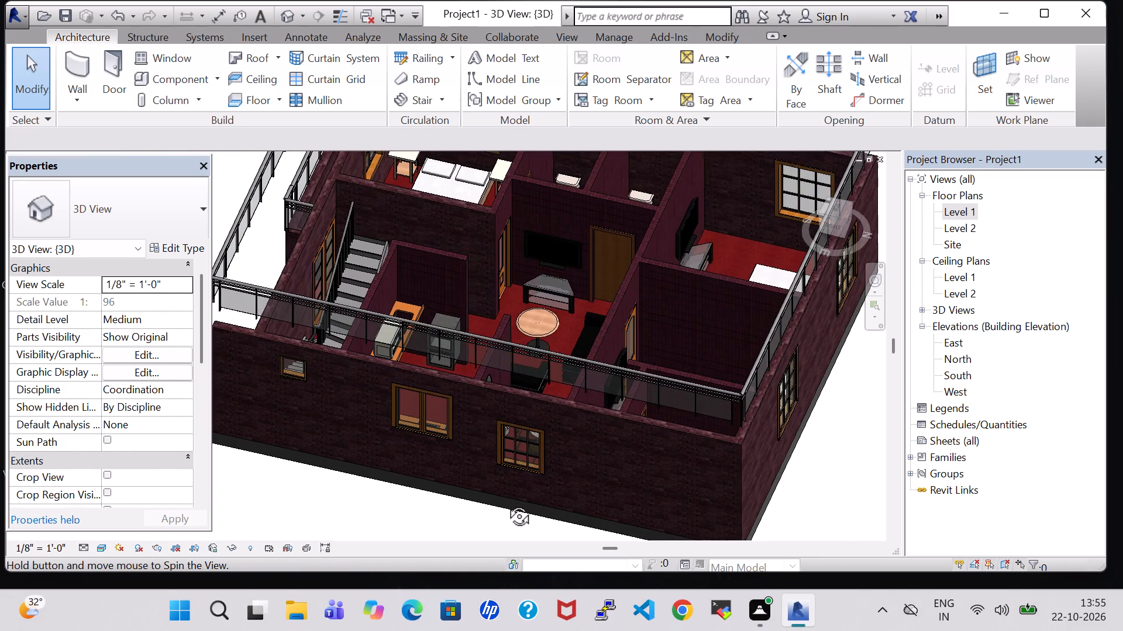
pyautogui.keyDown('shift'); pyautogui.moveTo(506, 503); pyautogui.dragTo(577, 552, button='middle'); pyautogui.keyUp('shift')
pyautogui.keyDown('shift'); pyautogui.moveTo(598, 498); pyautogui.dragTo(766, 536, button='middle'); pyautogui.keyUp('shift')
# In the Level 1 plan, nudge the dishwasher along the kitchen–dining wall toward the stove.
pyautogui.doubleClick(966, 212)
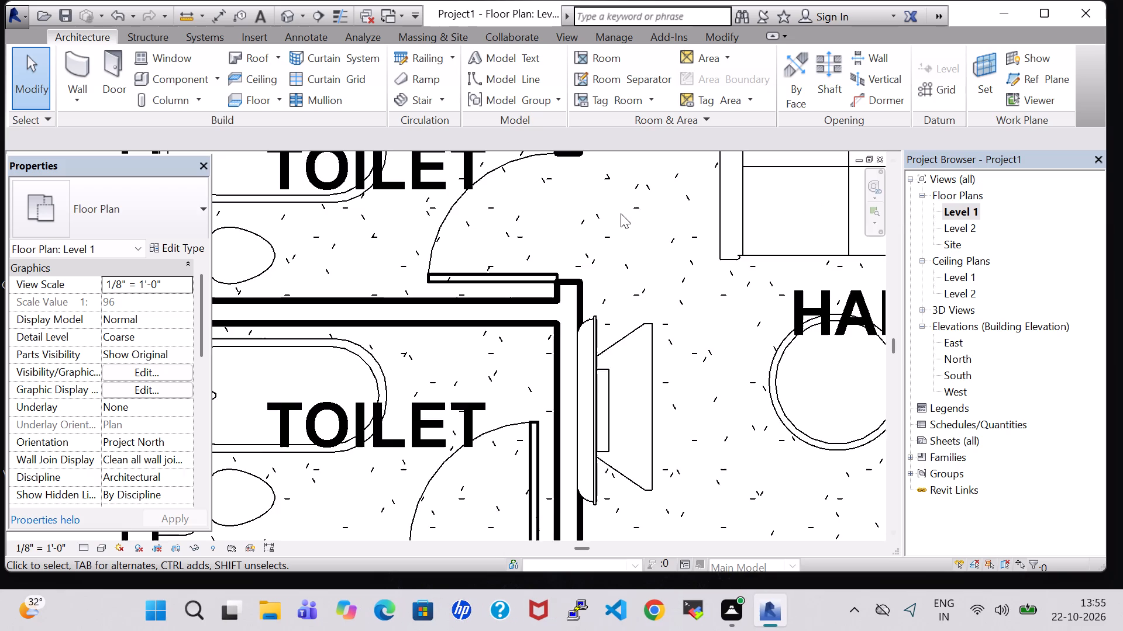
pyautogui.scroll(-7, 618, 225)
pyautogui.moveTo(684, 337); pyautogui.dragTo(424, 337, button='middle')
pyautogui.scroll(-1, 424, 337)
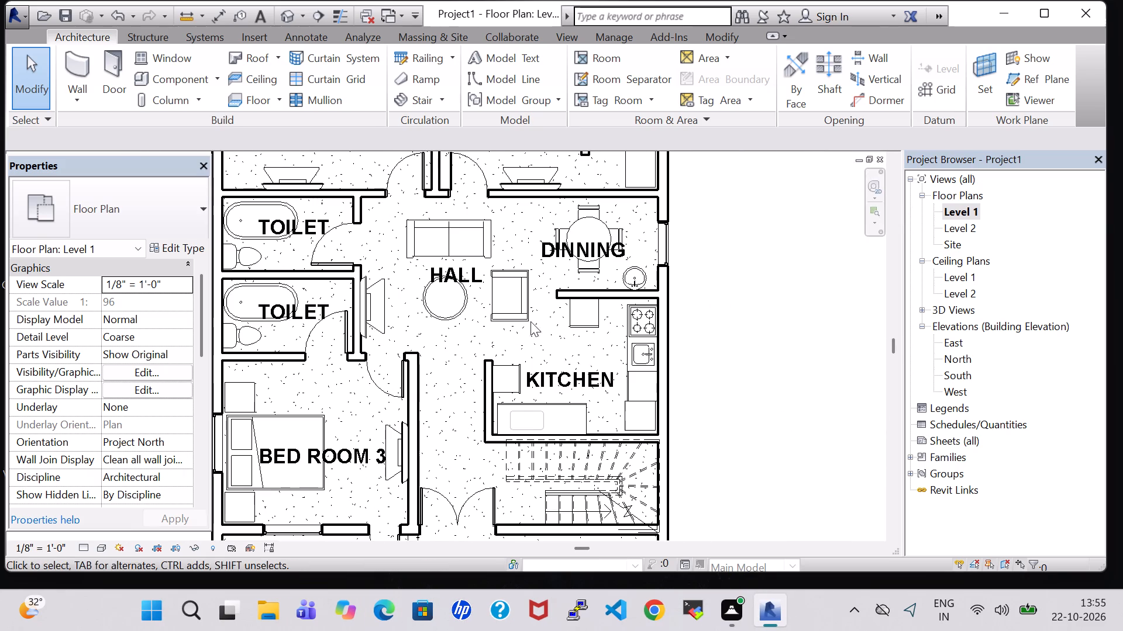
pyautogui.click(582, 314)
pyautogui.press('Right')
pyautogui.press('Right')
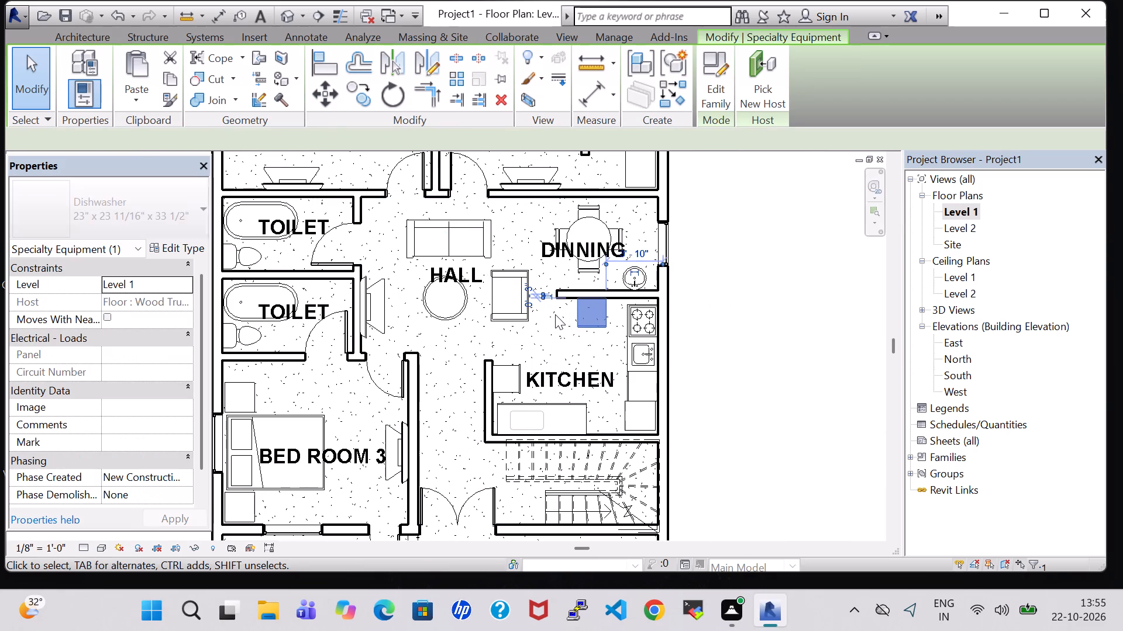
pyautogui.press('Right')
pyautogui.click(735, 297)
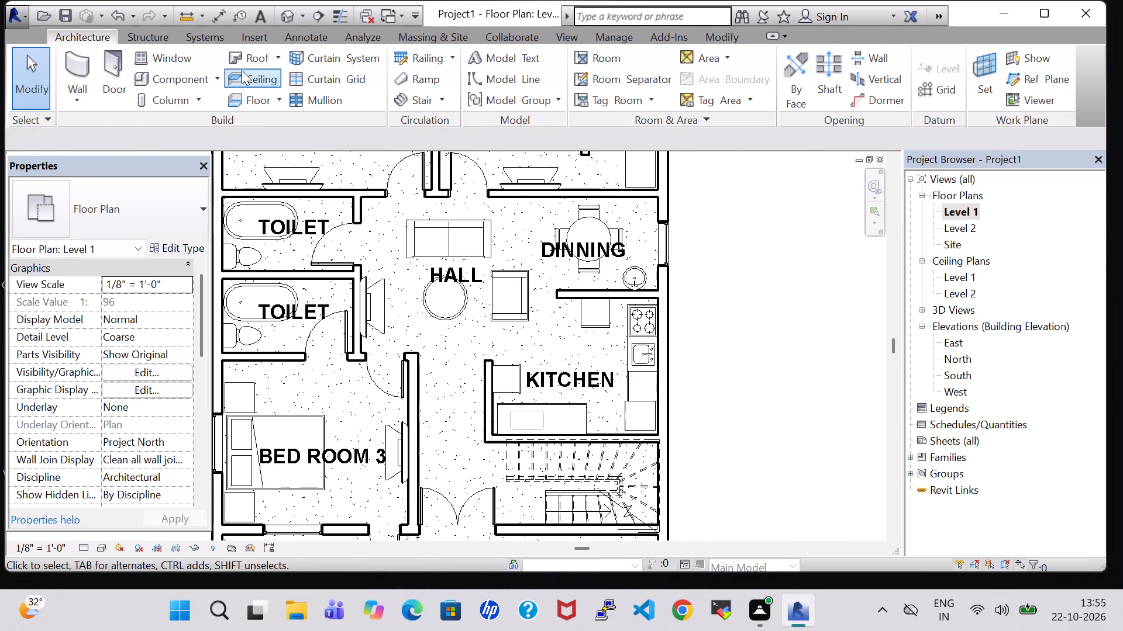
# Split the wall between dining and kitchen near its free end and delete the end segment, about 1' 3" long.
pyautogui.click(702, 38)
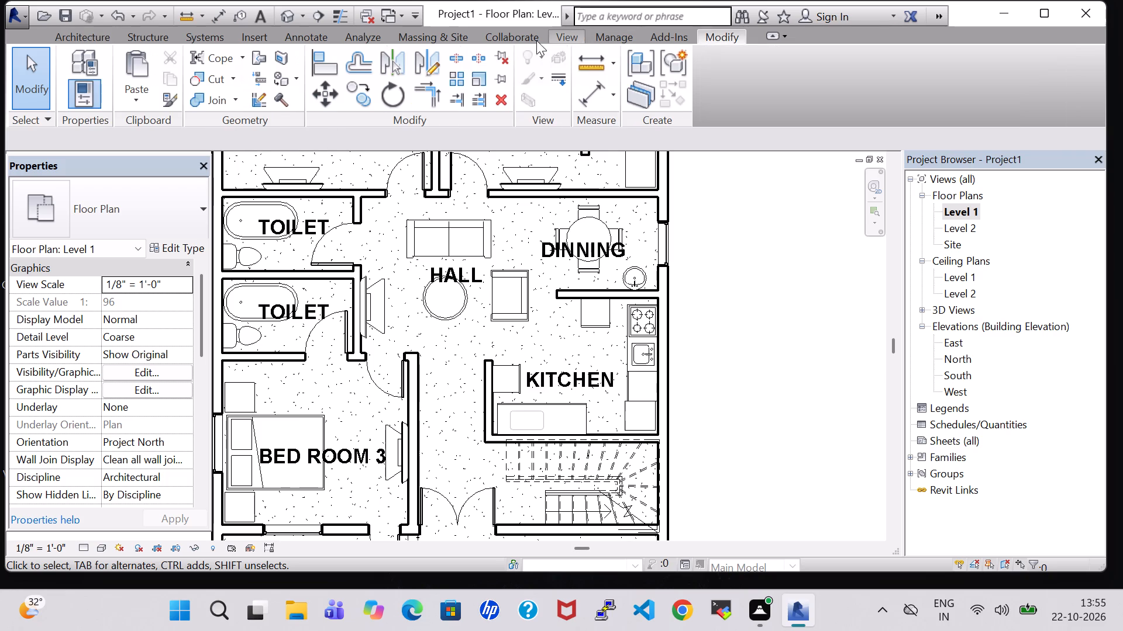
pyautogui.click(458, 62)
pyautogui.scroll(5, 601, 338)
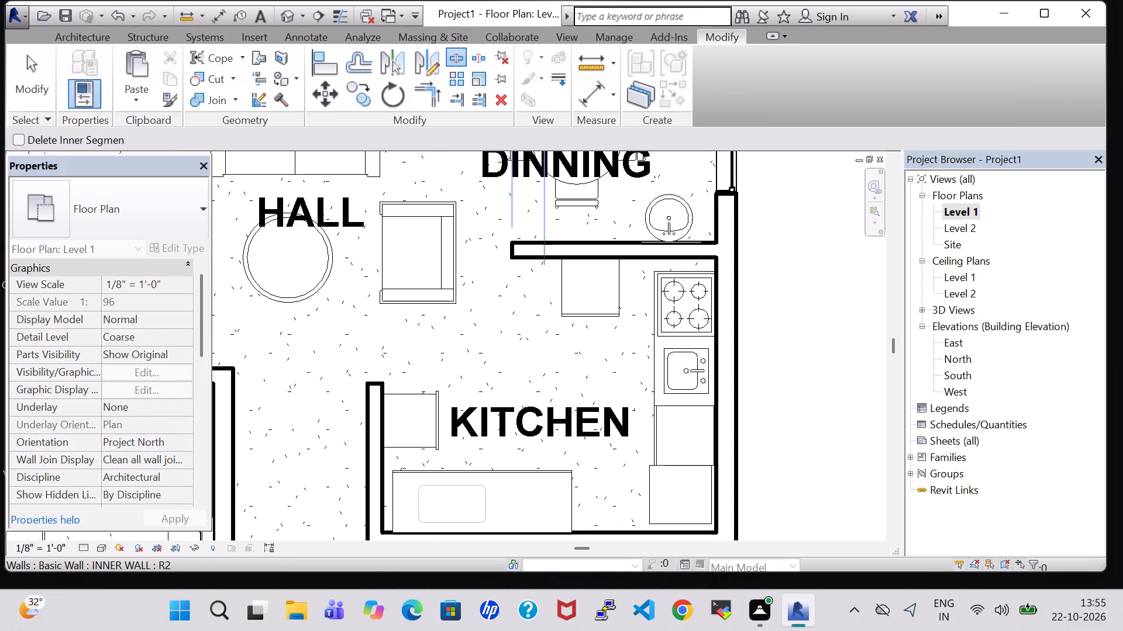
pyautogui.click(549, 248)
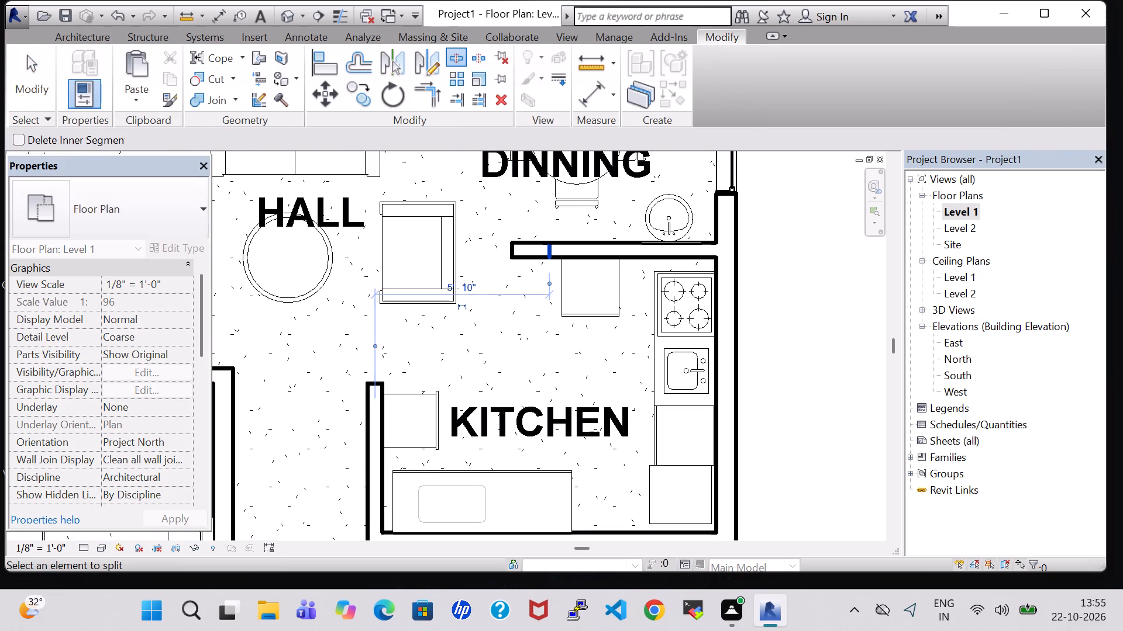
pyautogui.press('Escape')
pyautogui.press('Escape')
pyautogui.click(540, 253)
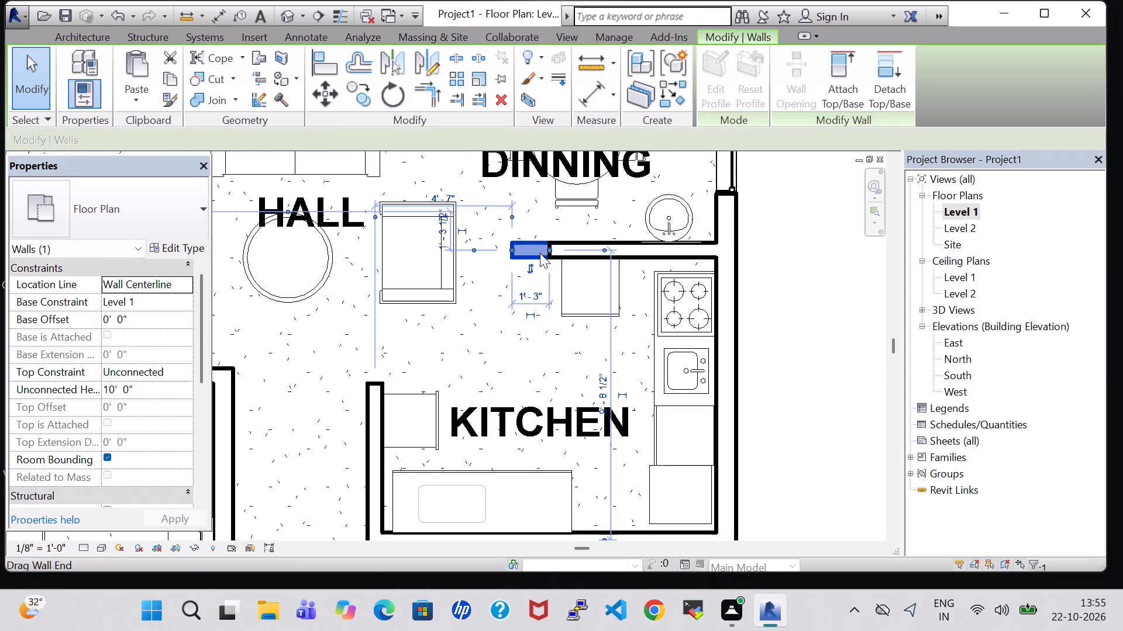
pyautogui.press('Delete')
# In the 3D view, nudge the dishwasher slightly back toward the shortened wall's free end.
pyautogui.doubleClick(276, 11)
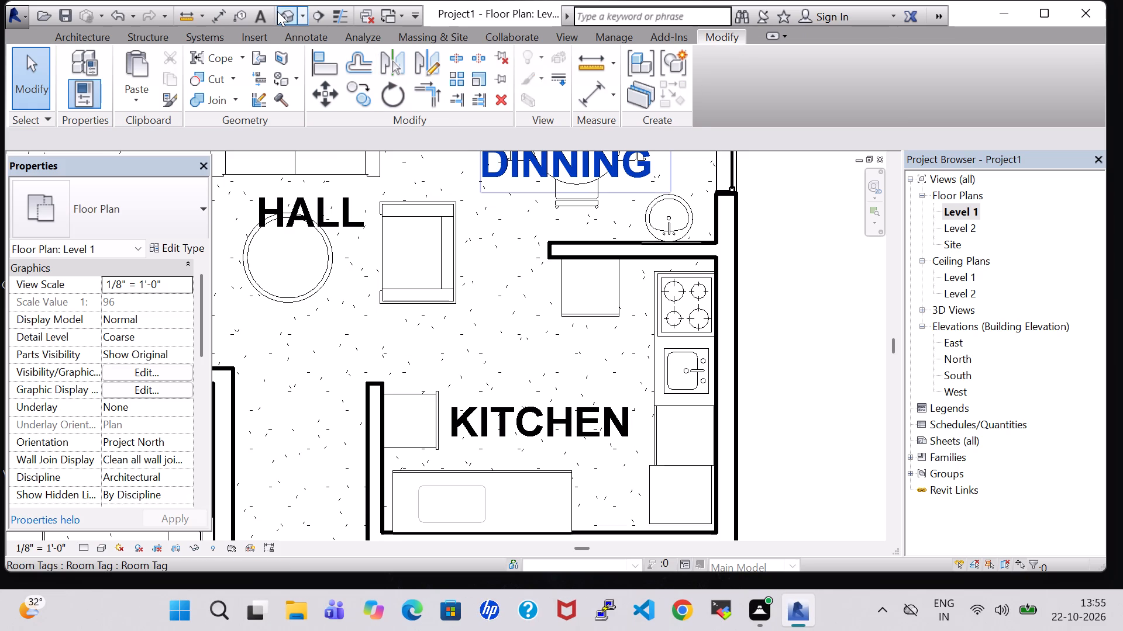
pyautogui.moveTo(484, 329); pyautogui.dragTo(636, 378, button='middle')
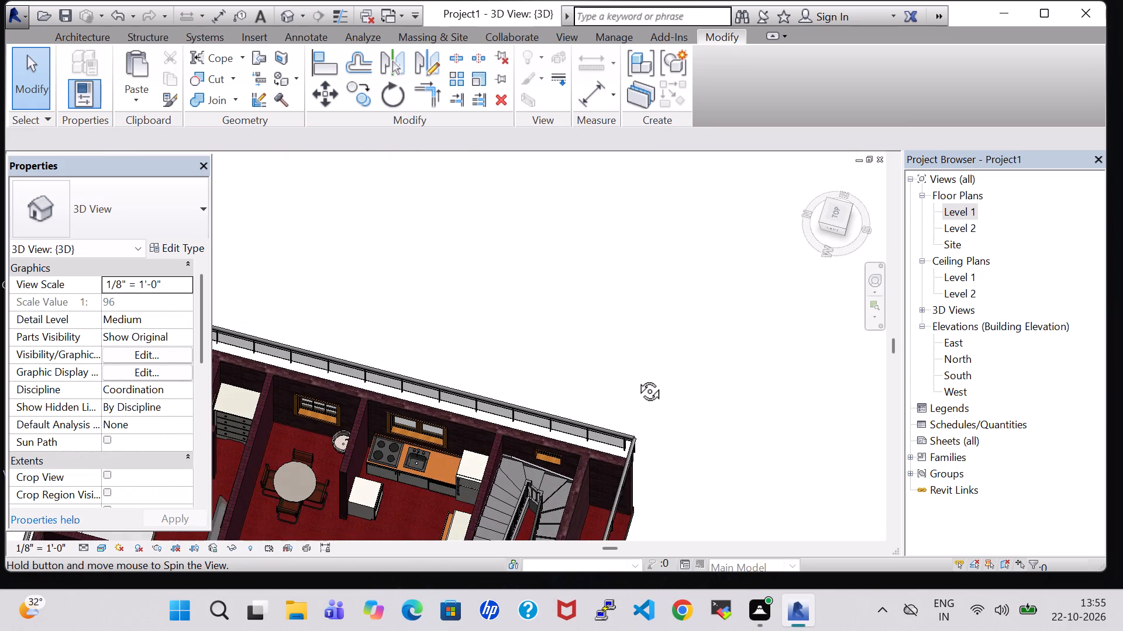
pyautogui.moveTo(636, 378); pyautogui.dragTo(518, 339, button='middle')
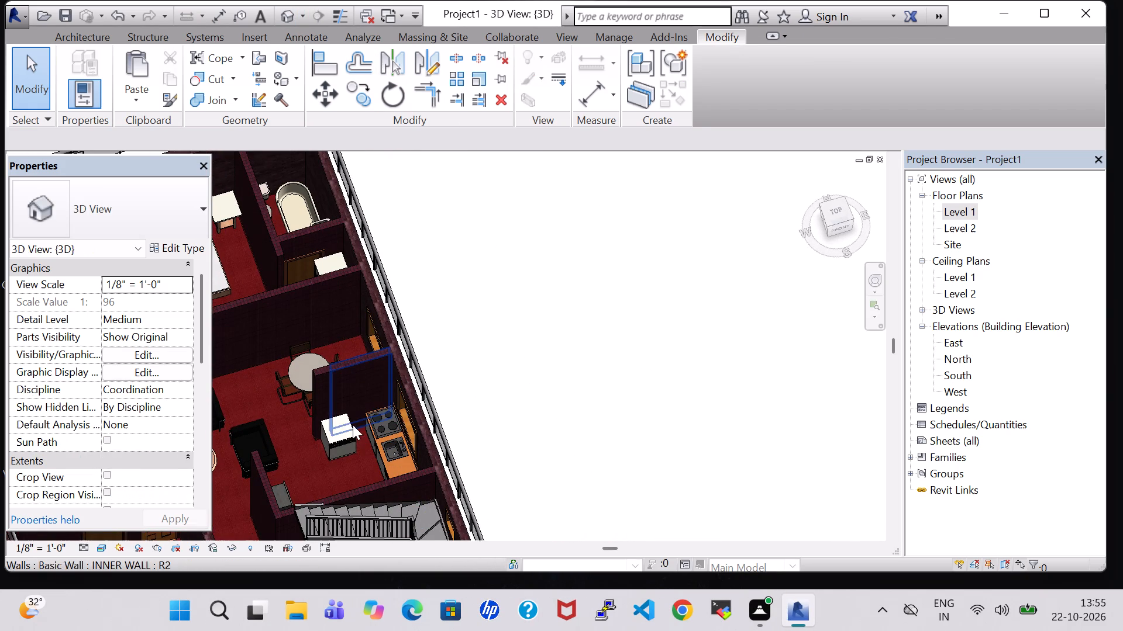
pyautogui.click(351, 440)
pyautogui.press('Left')
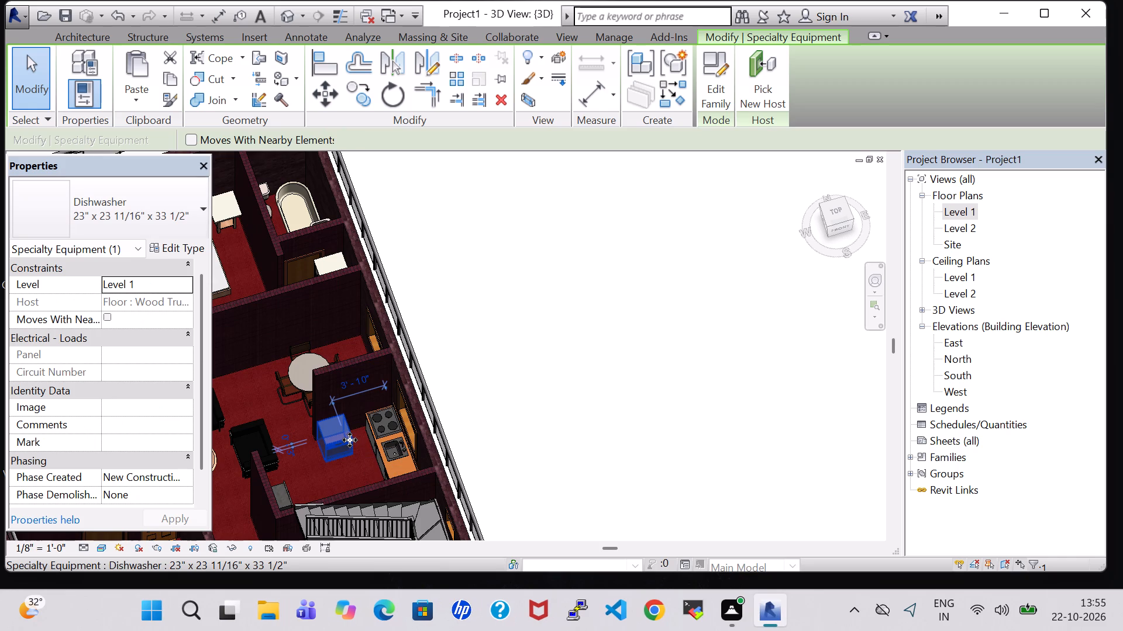
pyautogui.click(666, 444)
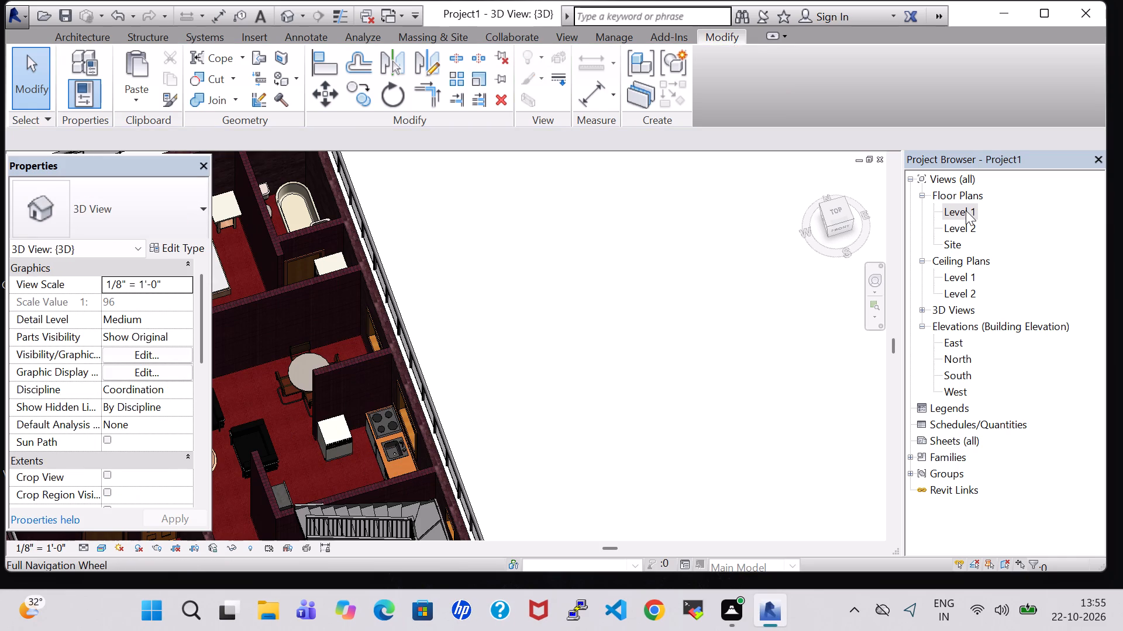
# In the Level 1 plan, nudge the kitchen's sink-hole countertop along the stair-side wall toward the exterior wall.
pyautogui.doubleClick(966, 210)
pyautogui.scroll(-7, 576, 211)
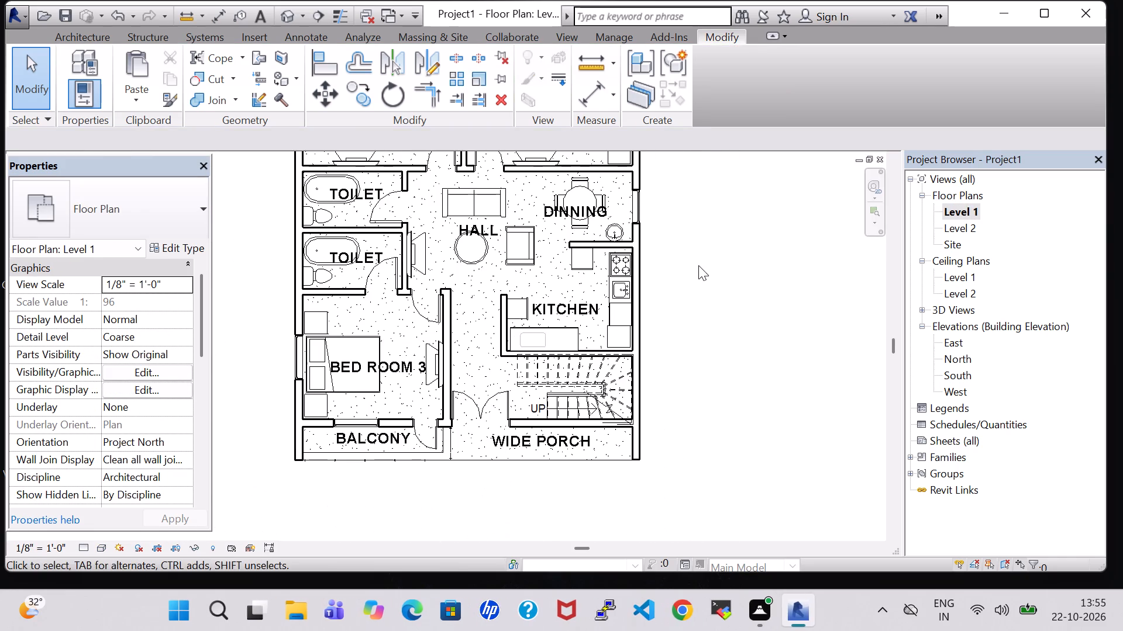
pyautogui.moveTo(698, 265); pyautogui.dragTo(704, 319, button='middle')
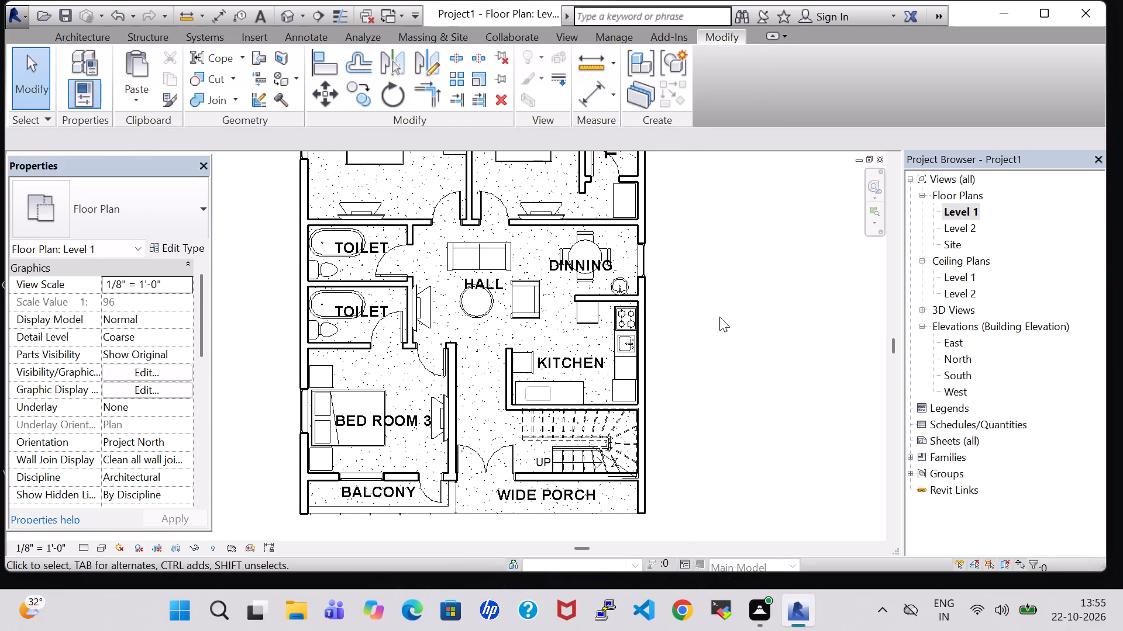
pyautogui.click(556, 387)
pyautogui.press('Right')
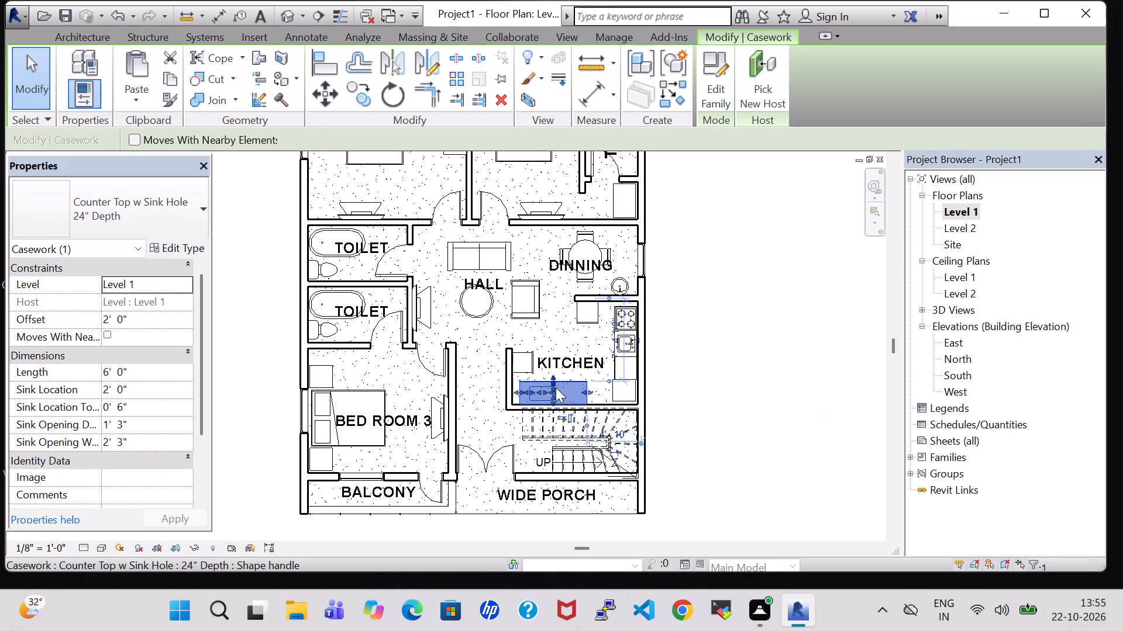
pyautogui.press('Right')
pyautogui.press('Right')
pyautogui.click(719, 387)
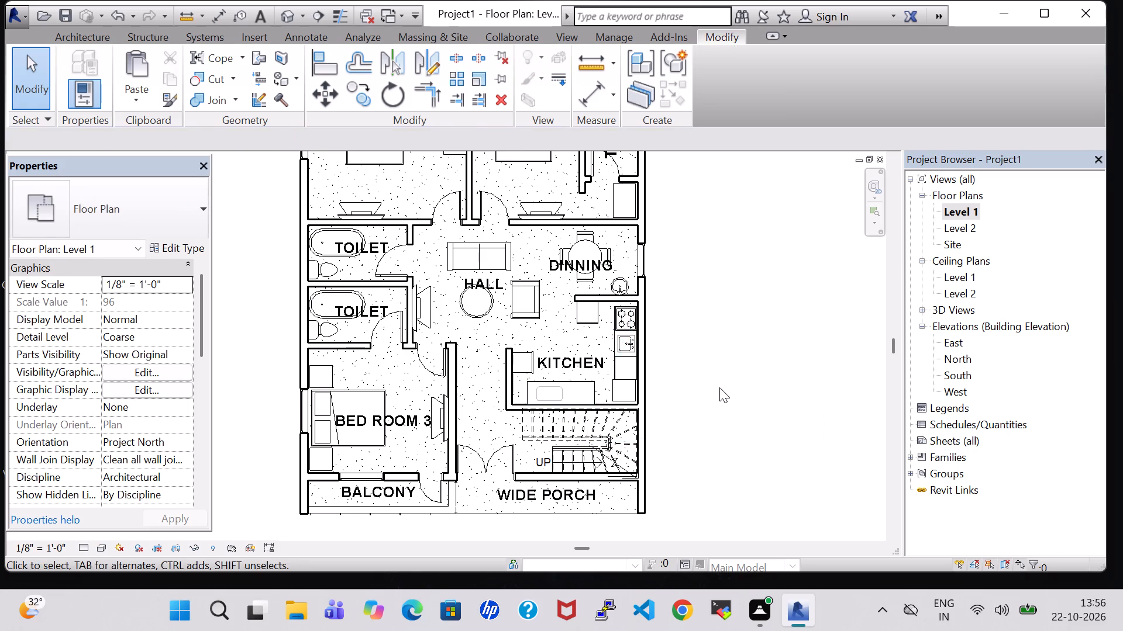
# In the 3D view, nudge the microwave along the kitchen's sink-hole countertop toward the refrigerator.
pyautogui.click(280, 16)
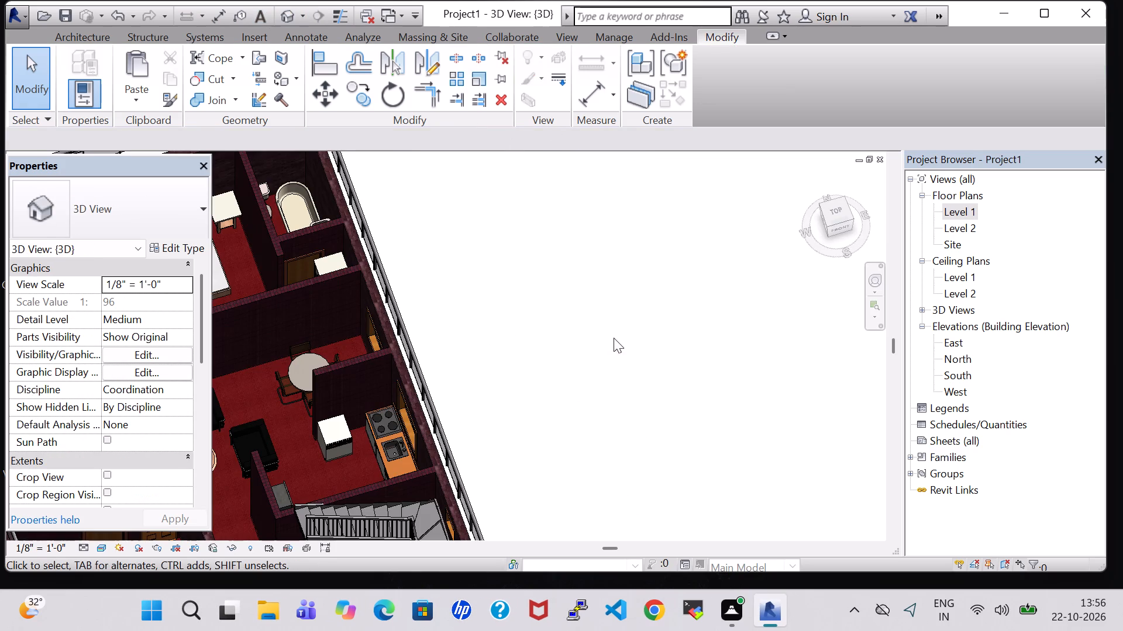
pyautogui.keyDown('shift'); pyautogui.moveTo(535, 372); pyautogui.dragTo(774, 356, button='middle'); pyautogui.keyUp('shift')
pyautogui.keyDown('shift'); pyautogui.moveTo(781, 356); pyautogui.dragTo(811, 377, button='middle'); pyautogui.keyUp('shift')
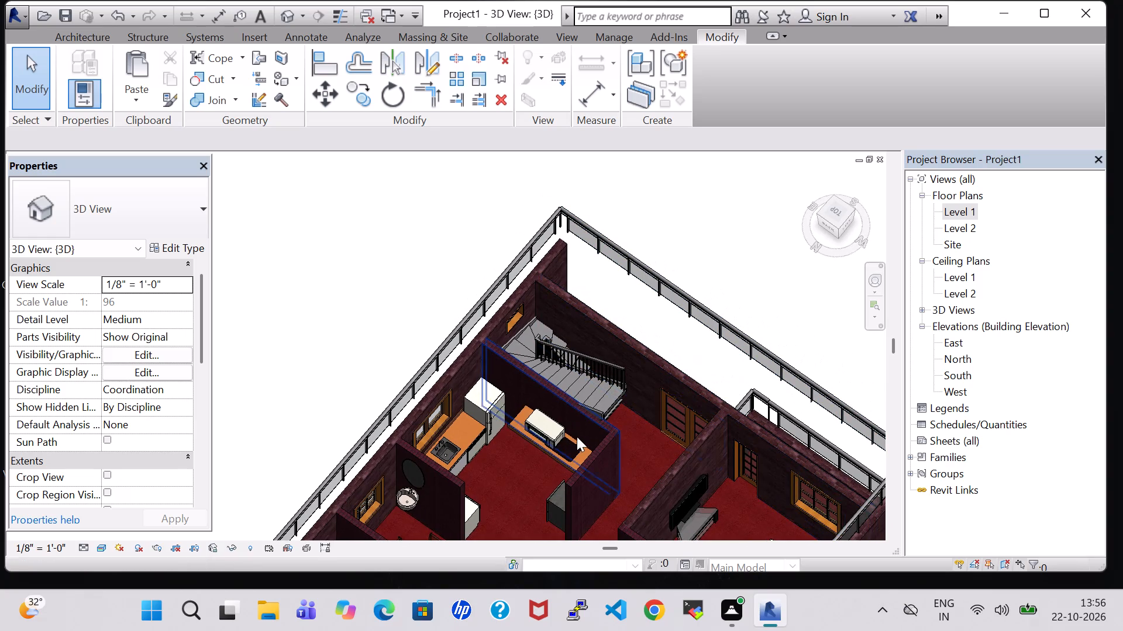
pyautogui.click(547, 428)
pyautogui.press('Left')
pyautogui.press('Left')
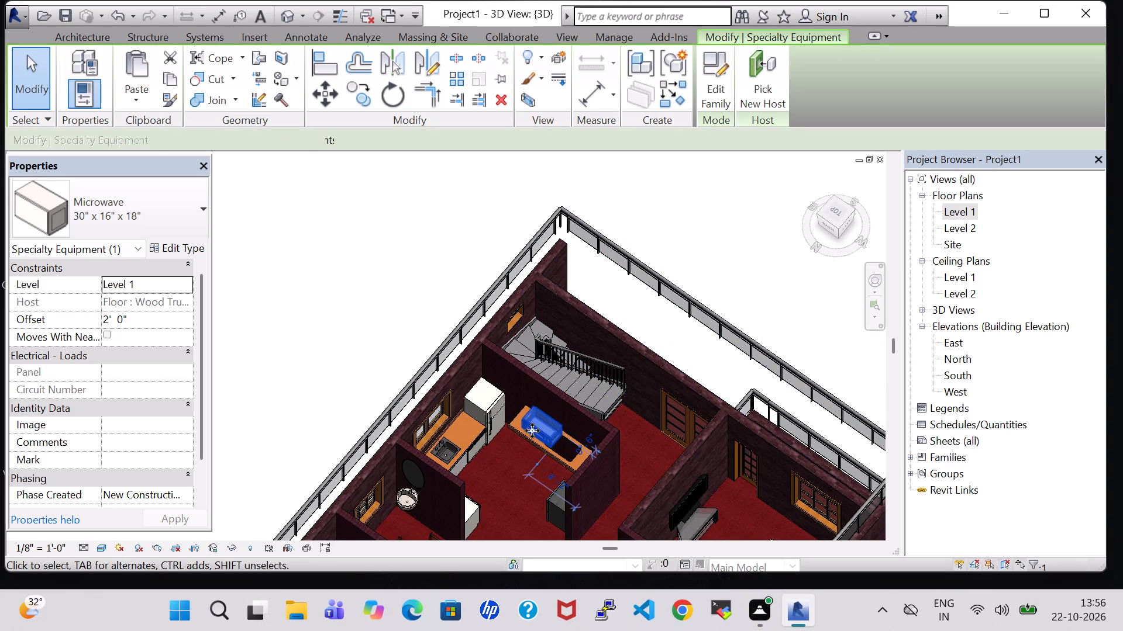
pyautogui.press('Left')
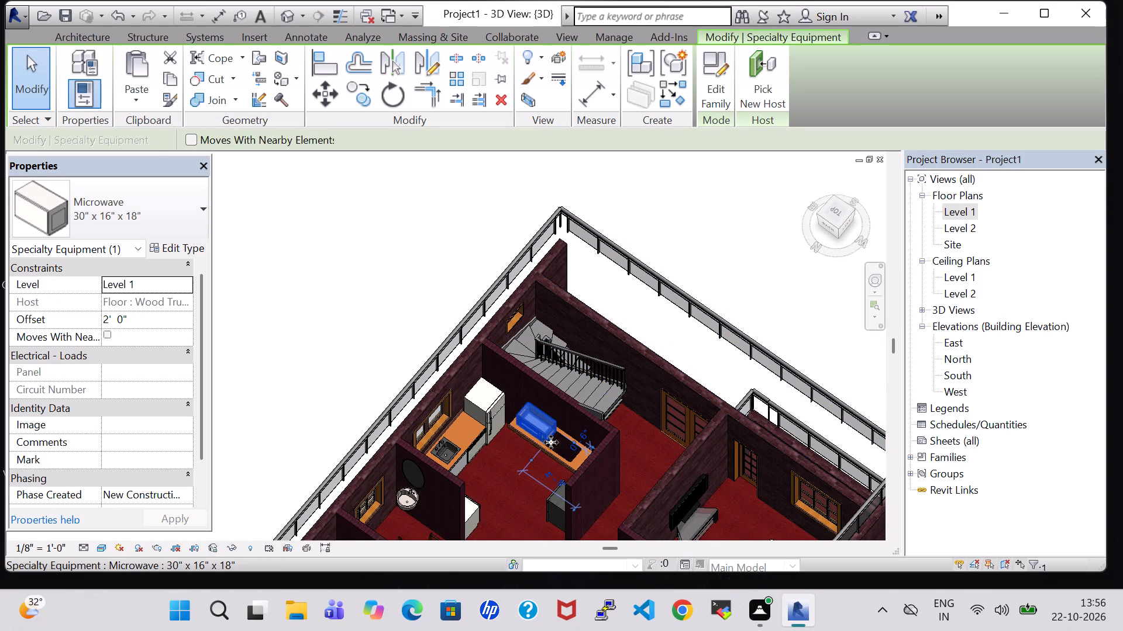
# Nudge the sink-hole countertop along the stair-side wall, slightly away from the refrigerator.
pyautogui.click(551, 460)
pyautogui.press('Right')
pyautogui.press('Right')
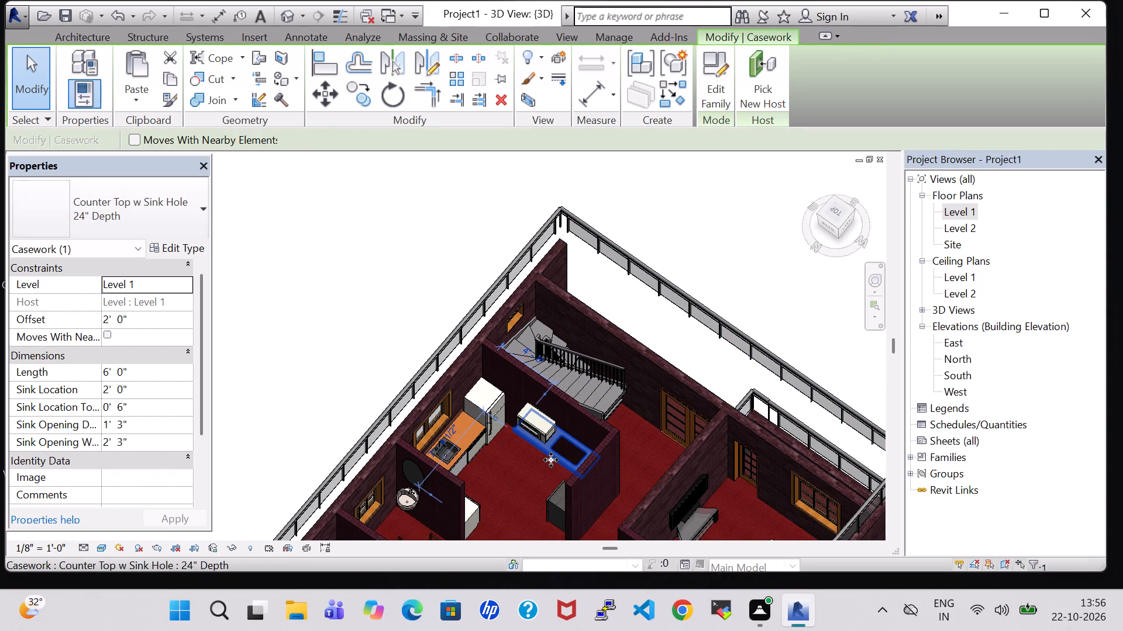
pyautogui.click(436, 292)
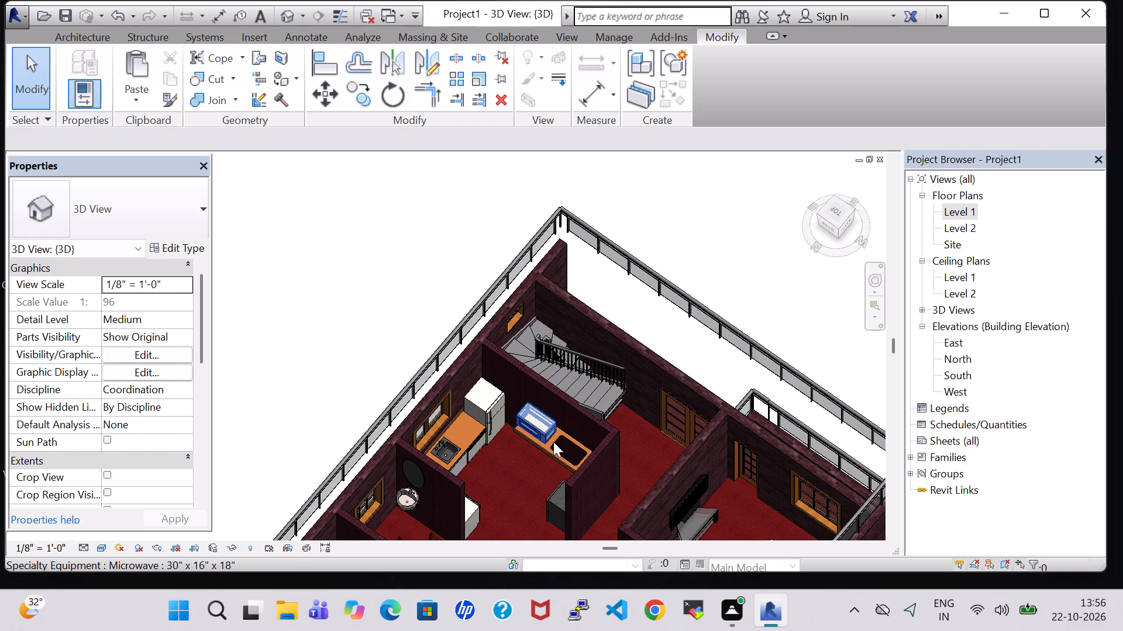
# Nudge the microwave one increment back along the countertop toward the sink hole.
pyautogui.click(529, 425)
pyautogui.press('Right')
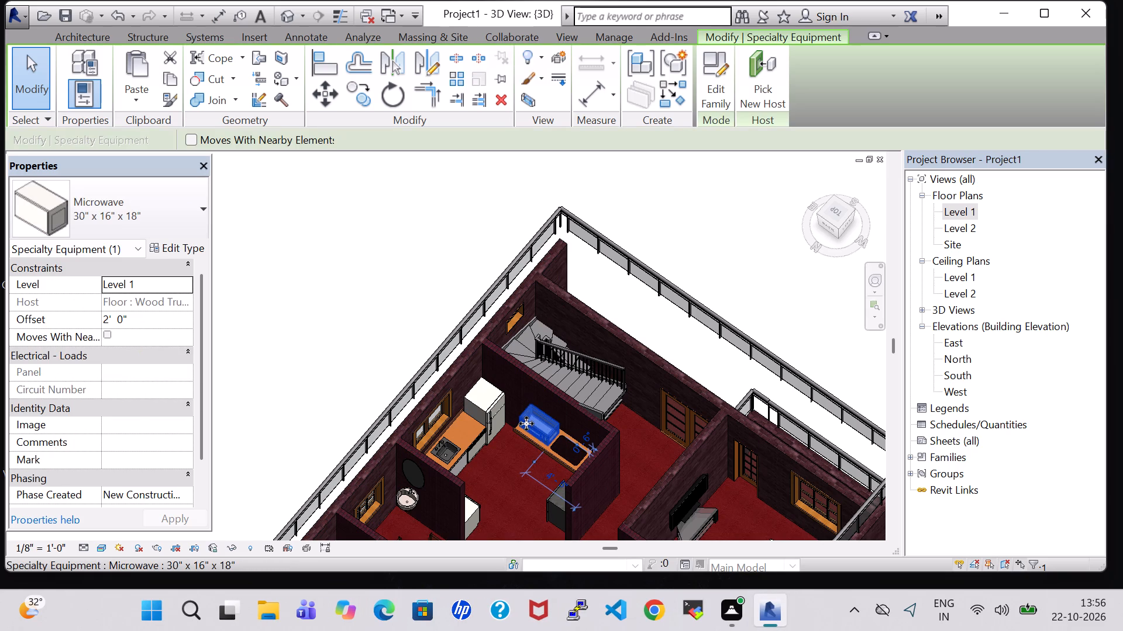
pyautogui.click(668, 210)
# Examine the kitchen arrangement in 3D, and review the whole Level 1 plan for spaces still lacking furniture.
pyautogui.keyDown('shift'); pyautogui.moveTo(419, 257); pyautogui.dragTo(470, 257, button='middle'); pyautogui.keyUp('shift')
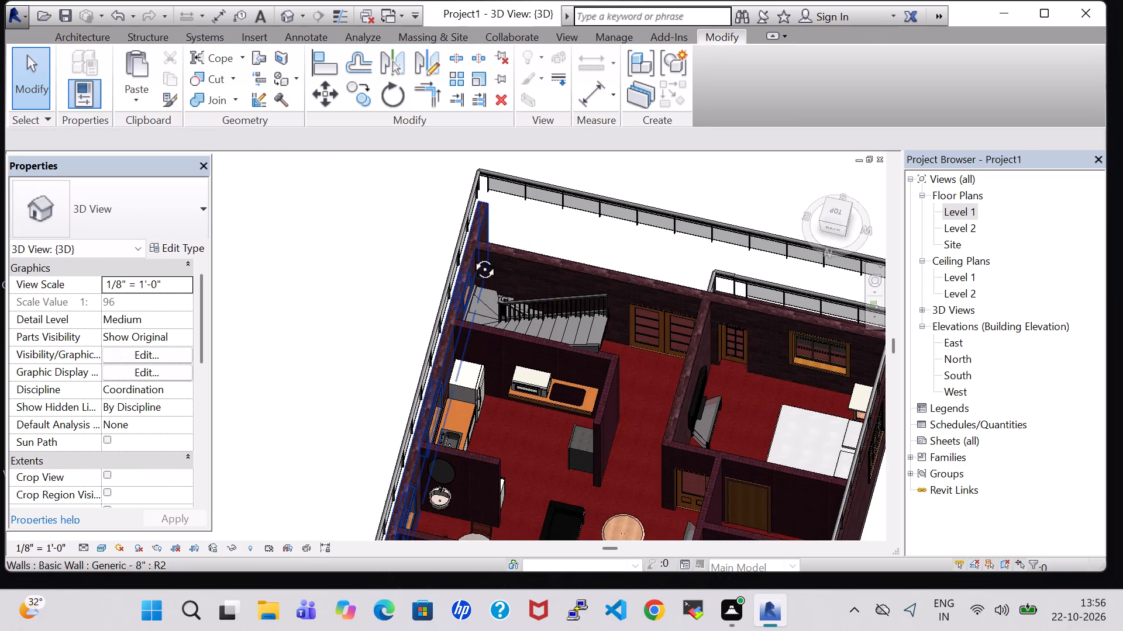
pyautogui.keyDown('shift'); pyautogui.middleClick(470, 257); pyautogui.keyUp('shift')
pyautogui.keyDown('shift'); pyautogui.moveTo(471, 256); pyautogui.dragTo(480, 246, button='middle'); pyautogui.keyUp('shift')
pyautogui.keyDown('shift'); pyautogui.middleClick(490, 231); pyautogui.keyUp('shift')
pyautogui.keyDown('shift'); pyautogui.middleClick(497, 223); pyautogui.keyUp('shift')
pyautogui.scroll(-2, 800, 230)
pyautogui.doubleClick(957, 212)
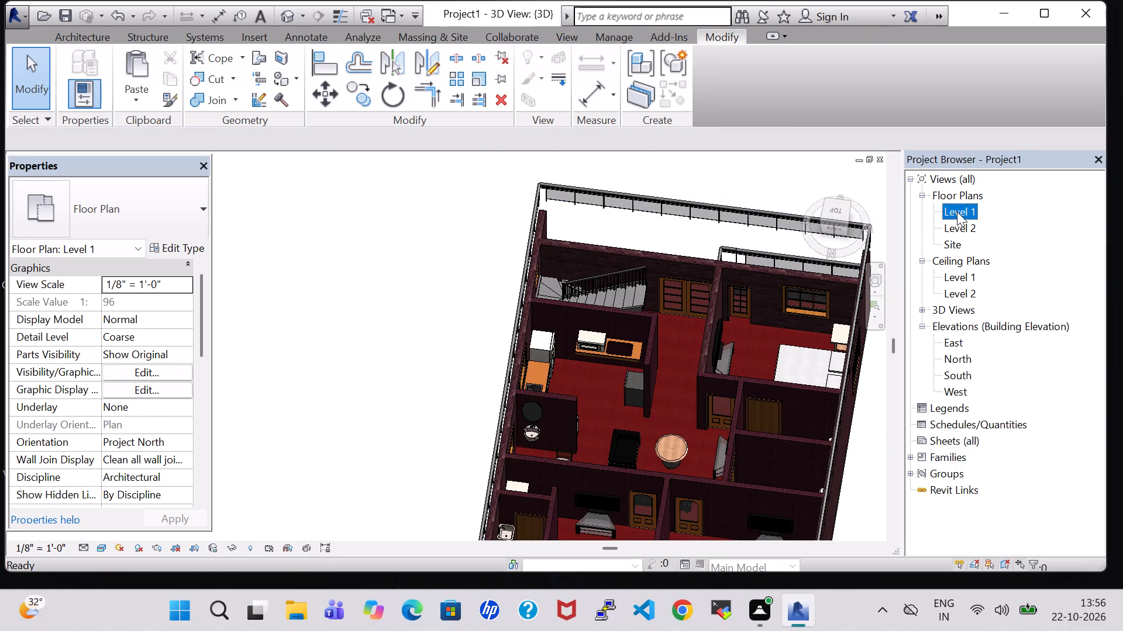
pyautogui.scroll(-1, 380, 370)
pyautogui.scroll(-1, 744, 433)
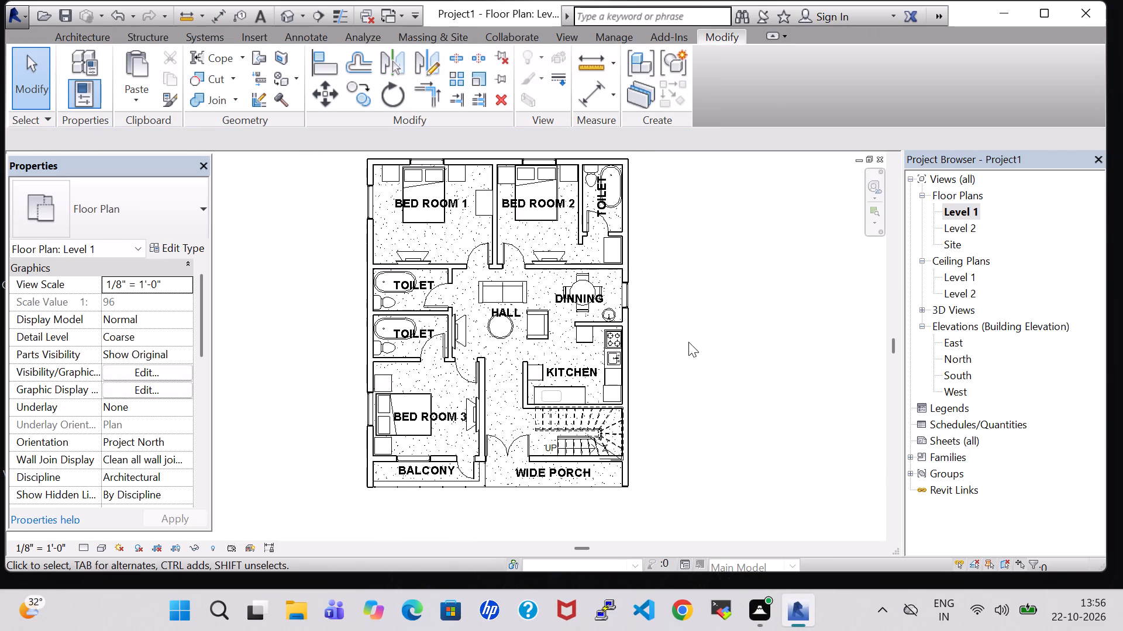
pyautogui.moveTo(688, 342); pyautogui.dragTo(740, 386, button='middle')
pyautogui.scroll(-1, 740, 386)
pyautogui.moveTo(740, 386); pyautogui.dragTo(696, 368, button='middle')
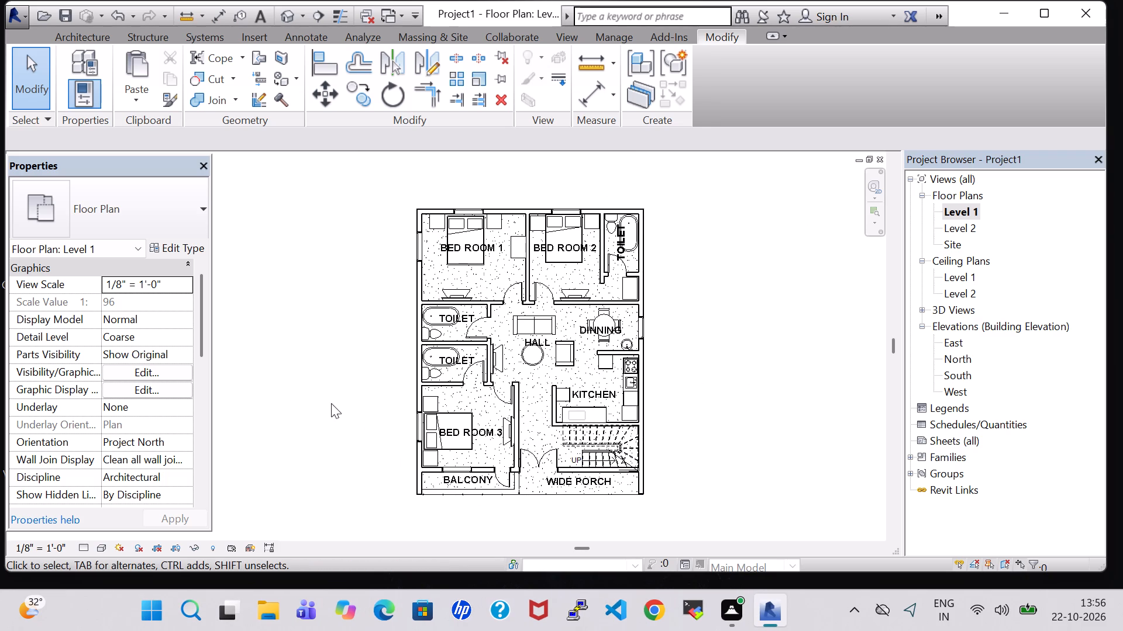
pyautogui.moveTo(696, 326); pyautogui.dragTo(675, 319, button='middle')
pyautogui.scroll(1, 675, 319)
pyautogui.moveTo(675, 319); pyautogui.dragTo(712, 306, button='middle')
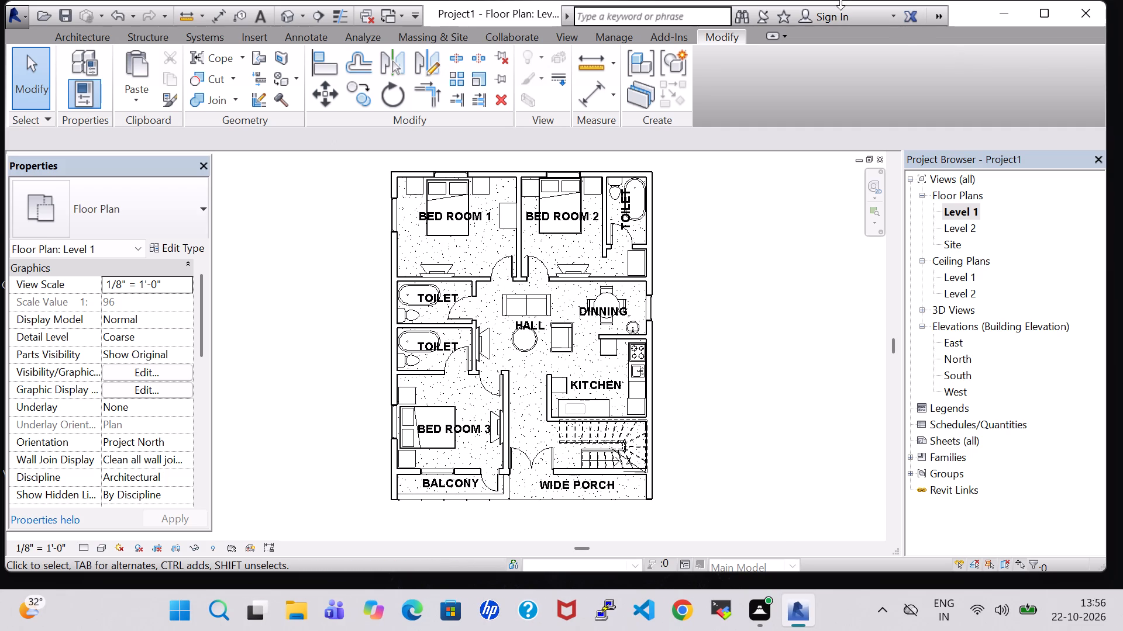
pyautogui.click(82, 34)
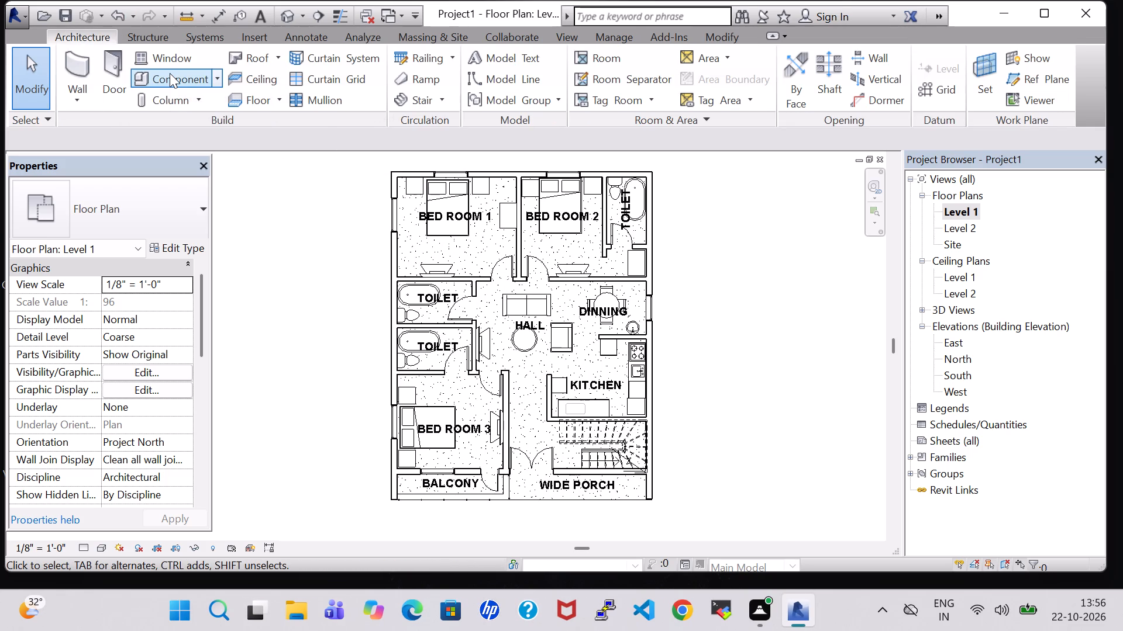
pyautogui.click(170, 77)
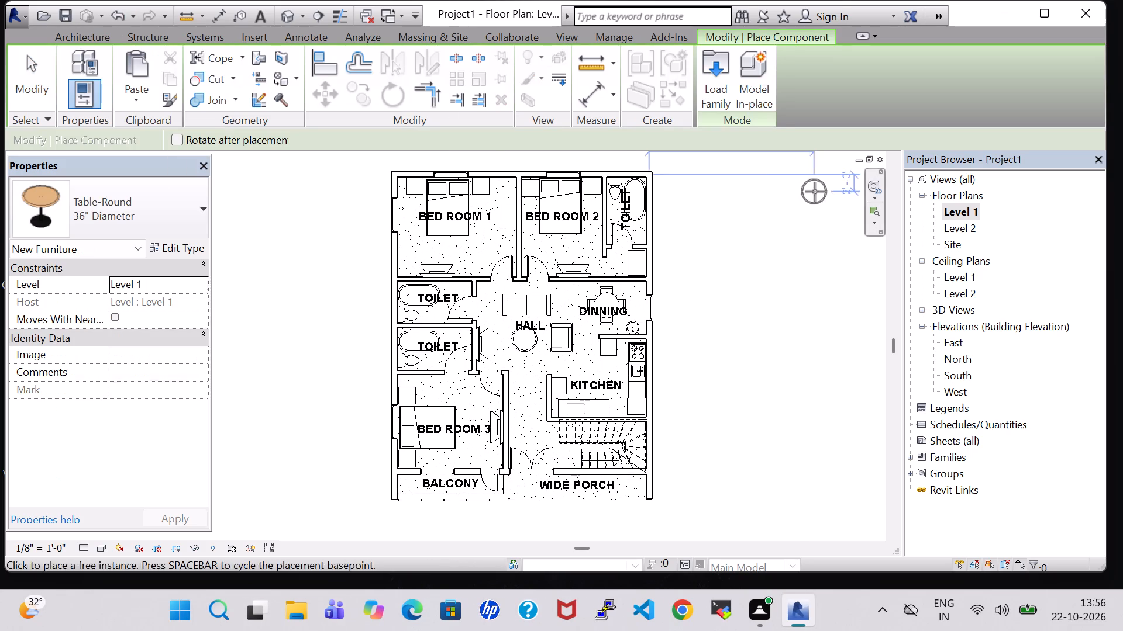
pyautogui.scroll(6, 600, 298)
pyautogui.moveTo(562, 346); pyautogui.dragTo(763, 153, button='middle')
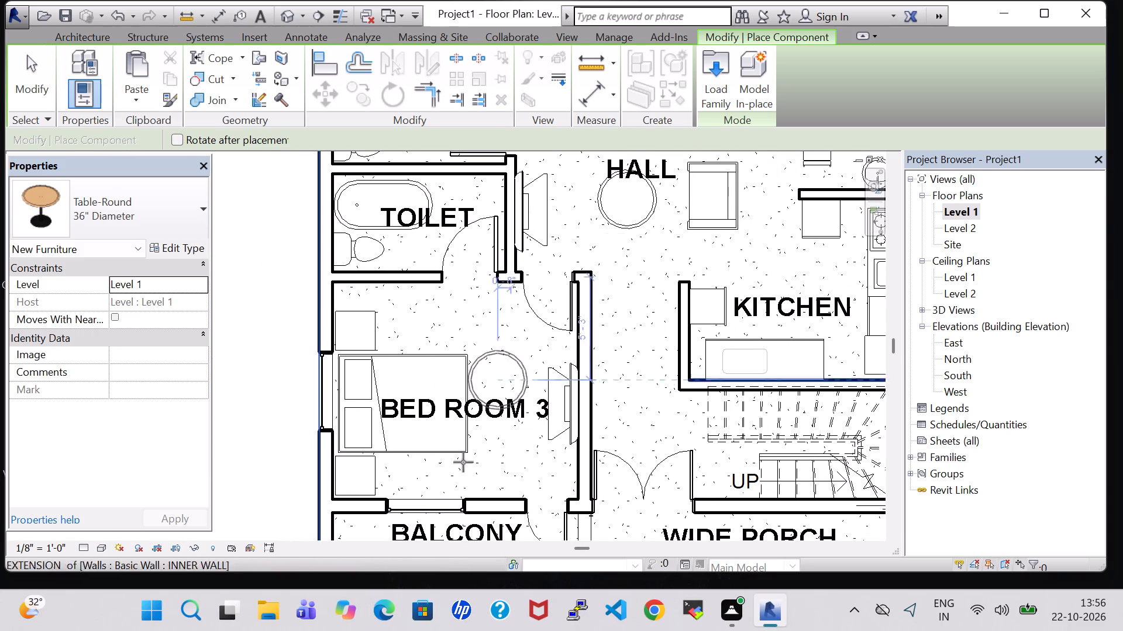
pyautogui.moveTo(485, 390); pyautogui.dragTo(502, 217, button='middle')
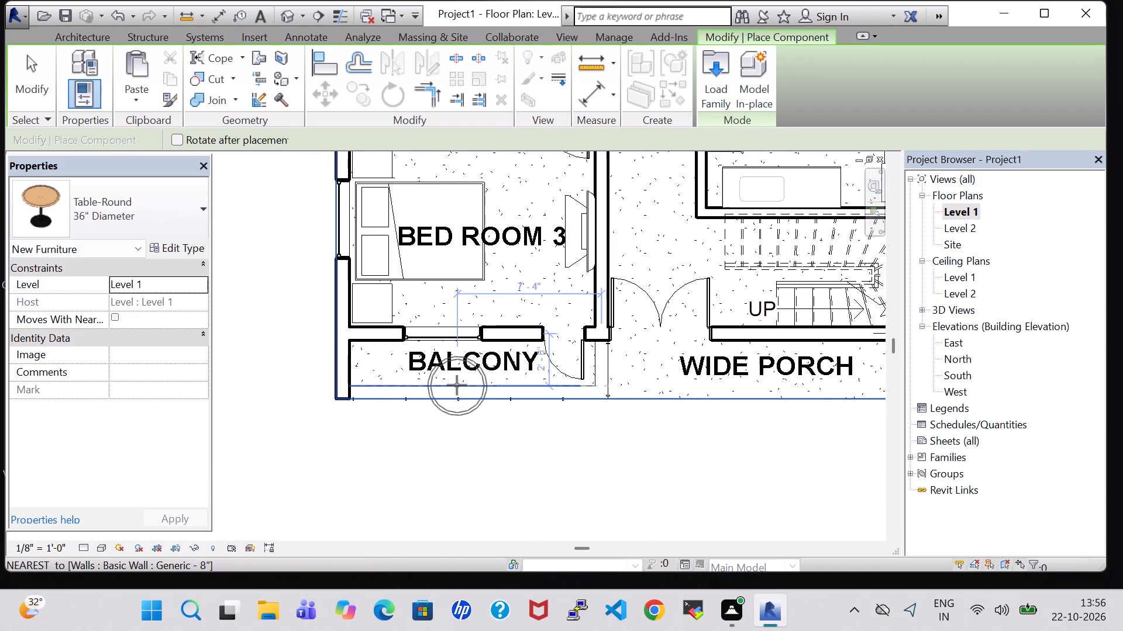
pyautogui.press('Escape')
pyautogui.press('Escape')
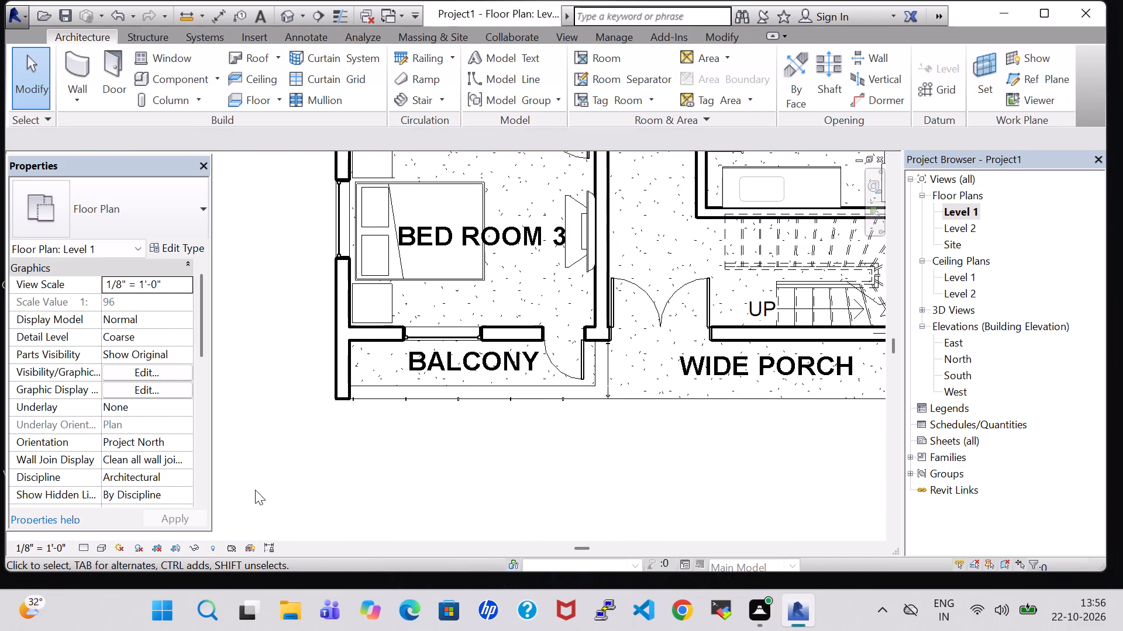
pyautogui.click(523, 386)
# Load the Table-Coffee family from the Furniture > Tables library folder for component placement.
pyautogui.click(98, 34)
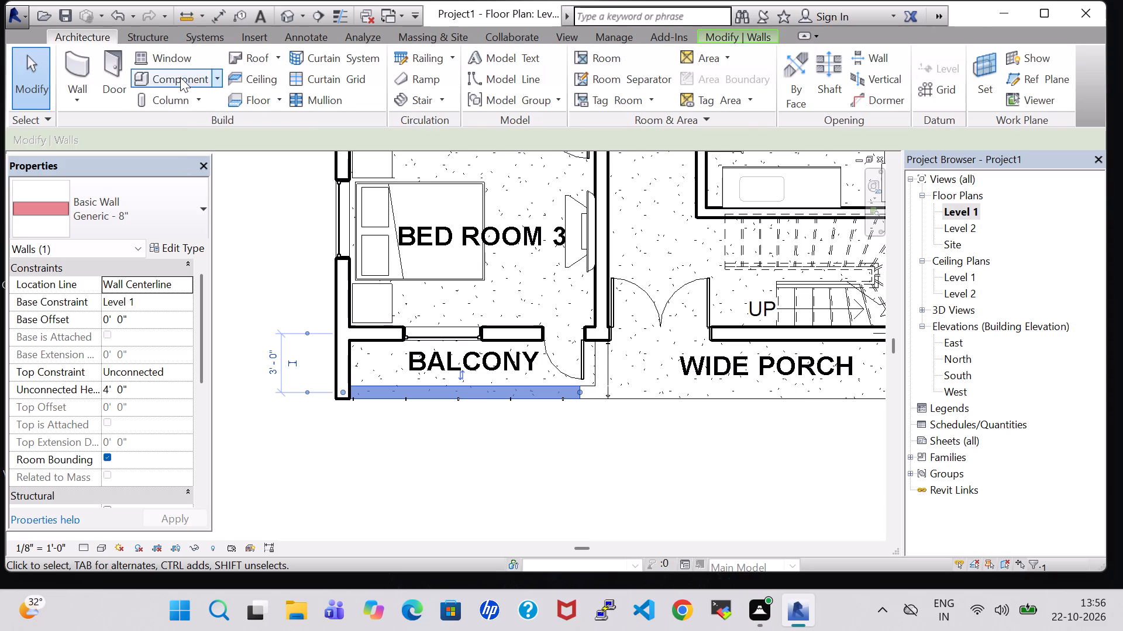
pyautogui.click(178, 78)
pyautogui.click(712, 79)
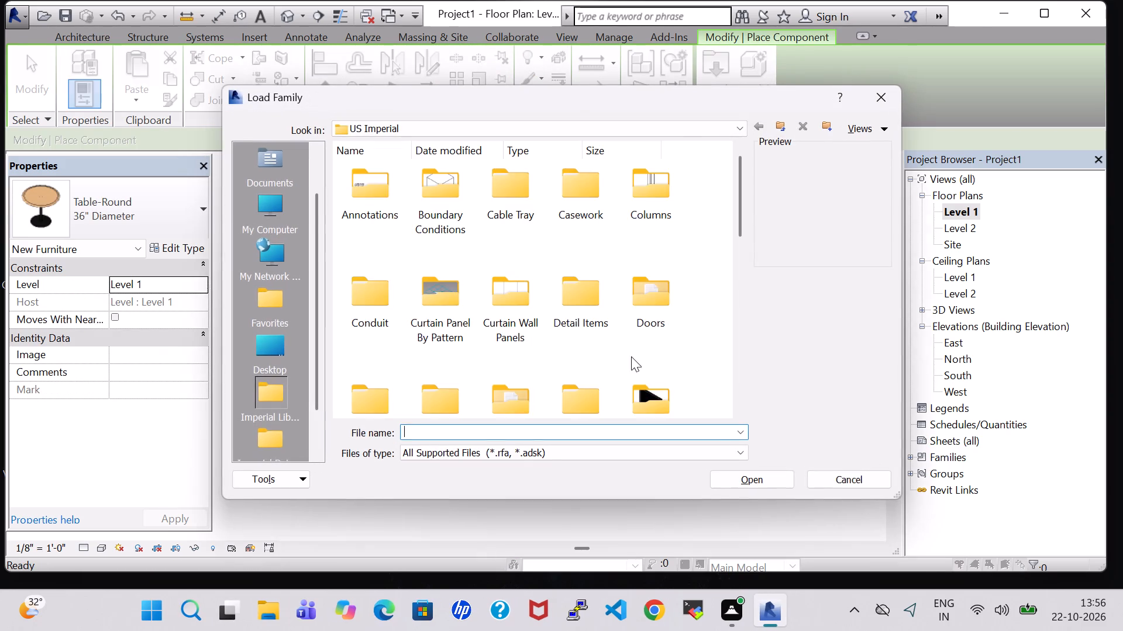
pyautogui.scroll(-1, 646, 324)
pyautogui.doubleClick(629, 256)
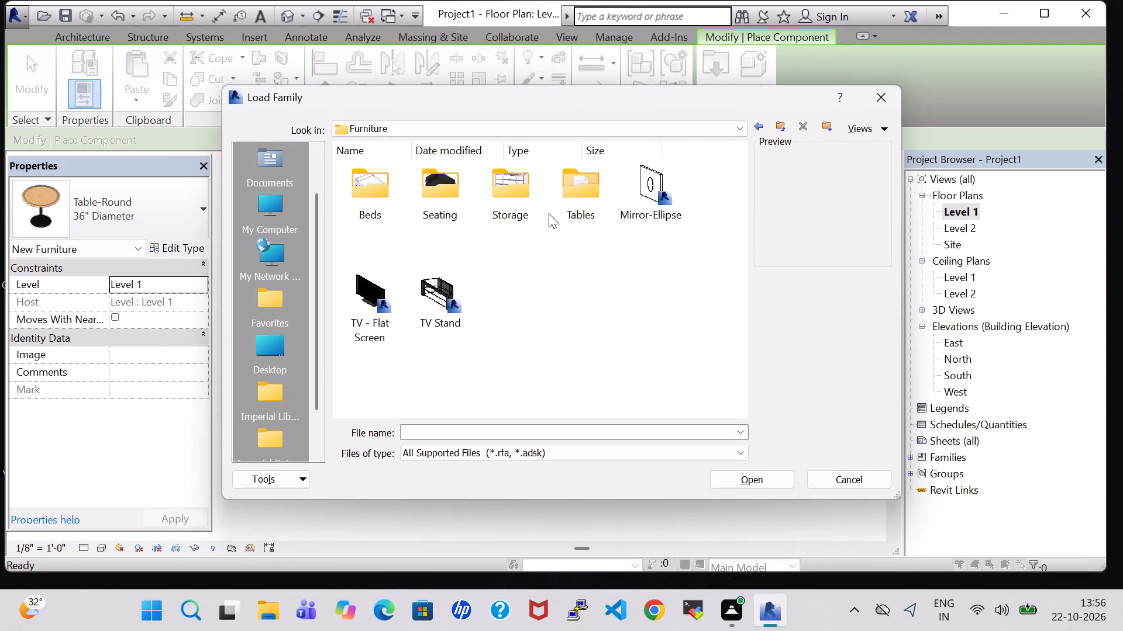
pyautogui.doubleClick(568, 196)
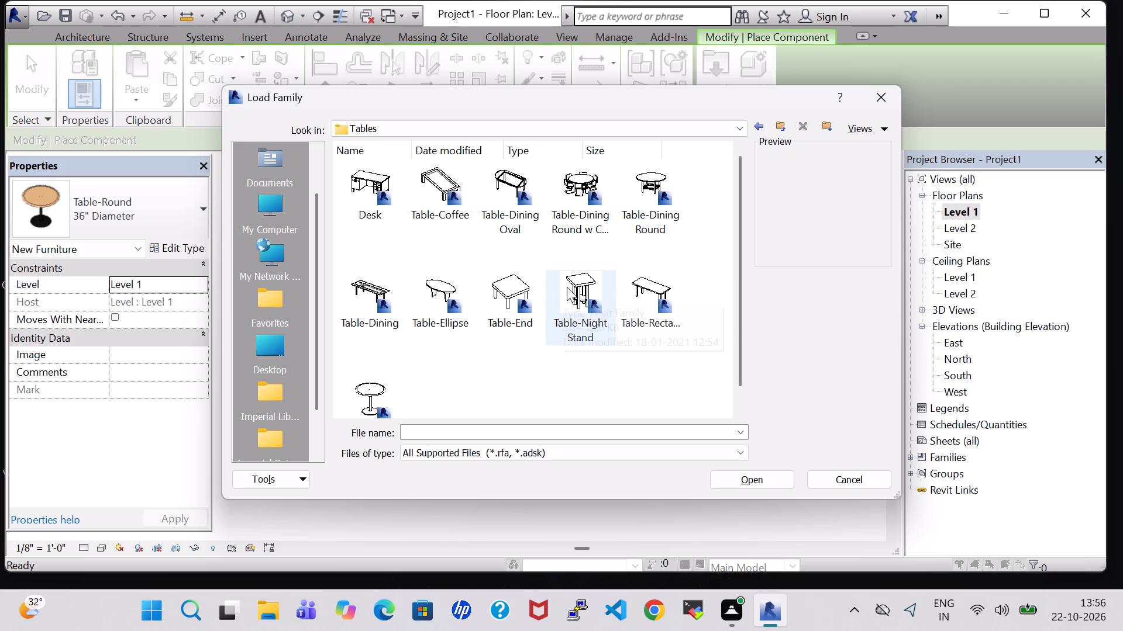
pyautogui.click(439, 199)
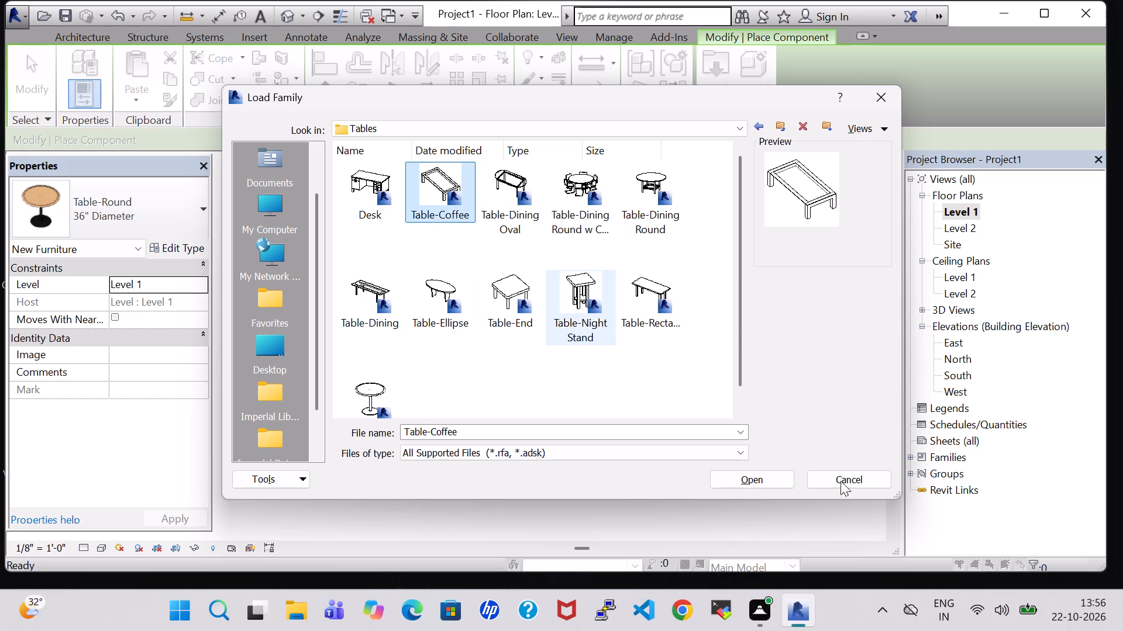
pyautogui.click(738, 475)
# Place a 24" x 24" x 24" coffee table on the balcony outside Bed Room 3's window, centred about 1' 6" from the wall.
pyautogui.scroll(5, 432, 393)
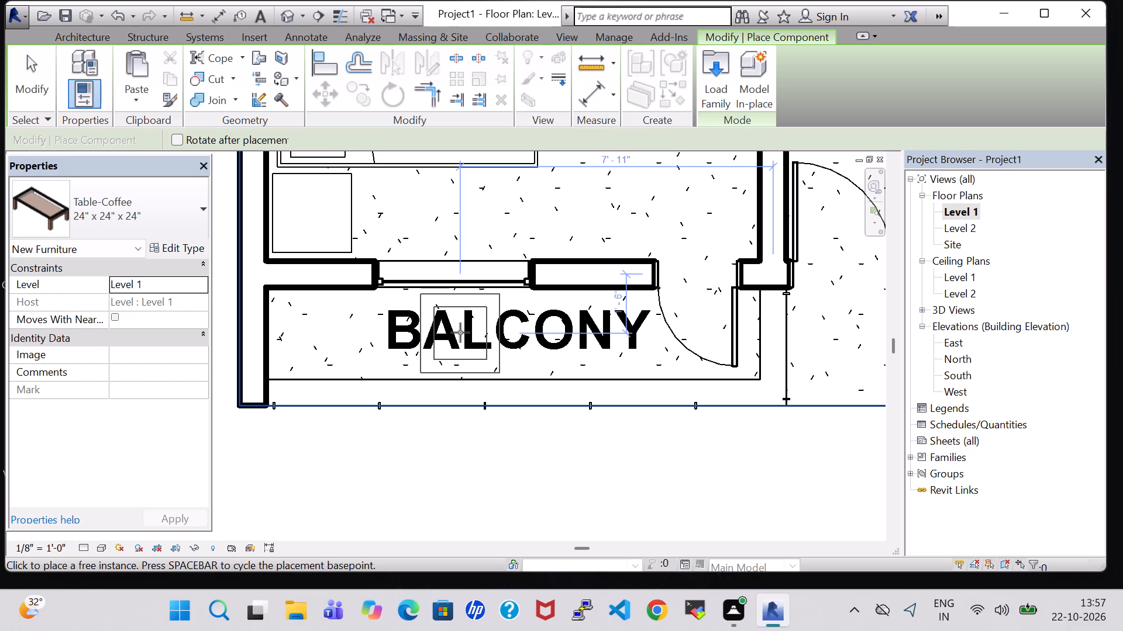
pyautogui.click(460, 332)
pyautogui.press('Escape')
pyautogui.press('Escape')
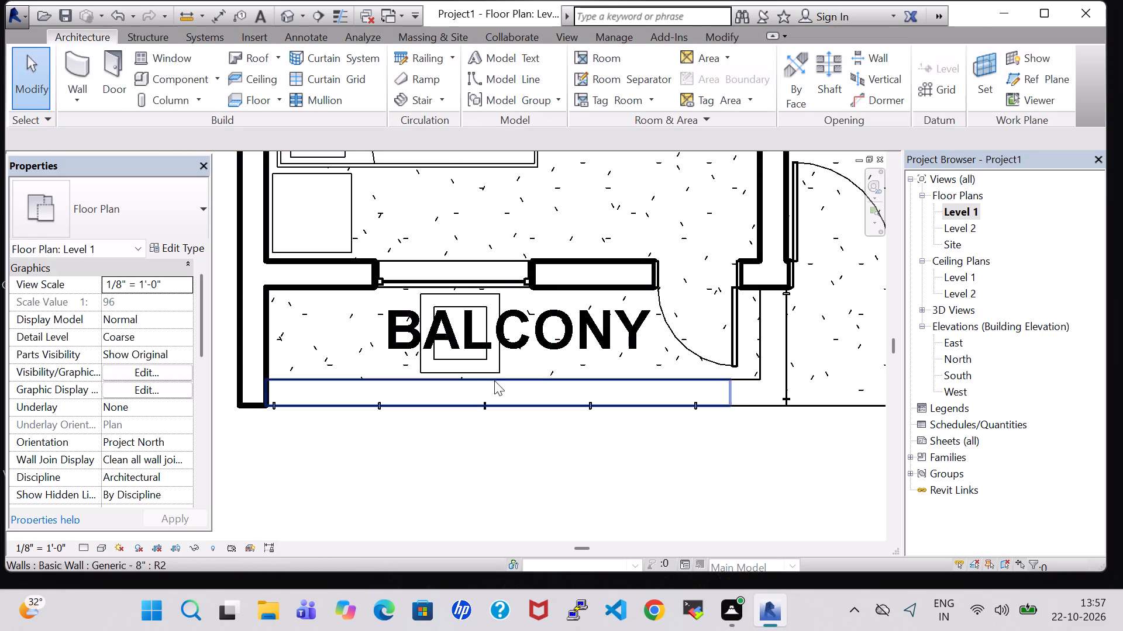
# Inspect the balcony and its new coffee table from several angles in the 3D view.
pyautogui.click(292, 15)
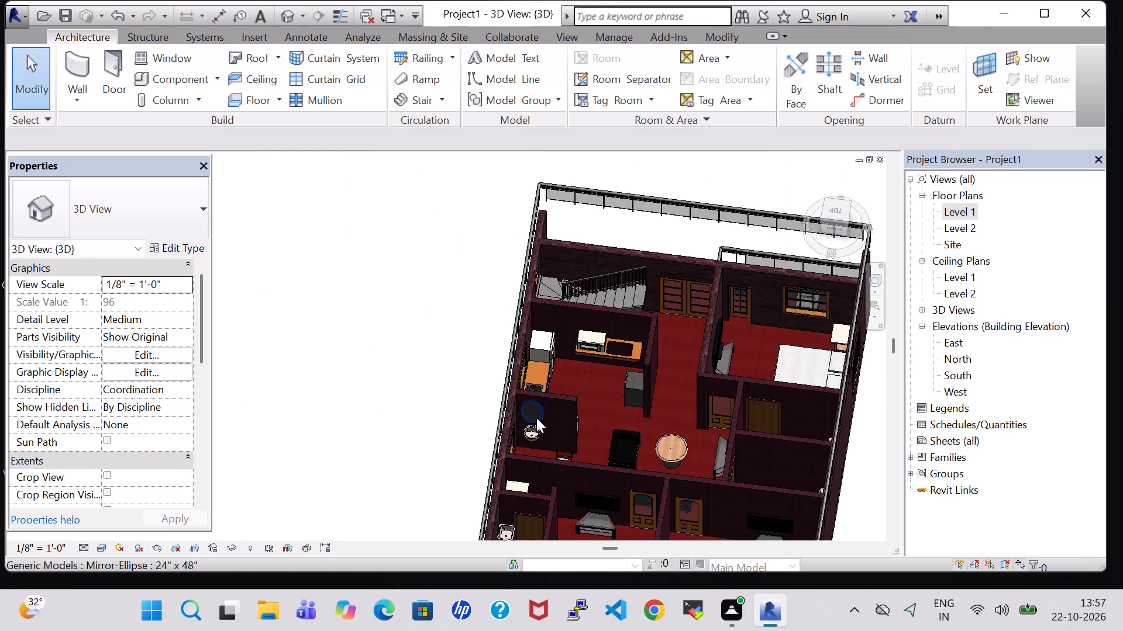
pyautogui.moveTo(453, 438); pyautogui.dragTo(402, 241, button='middle')
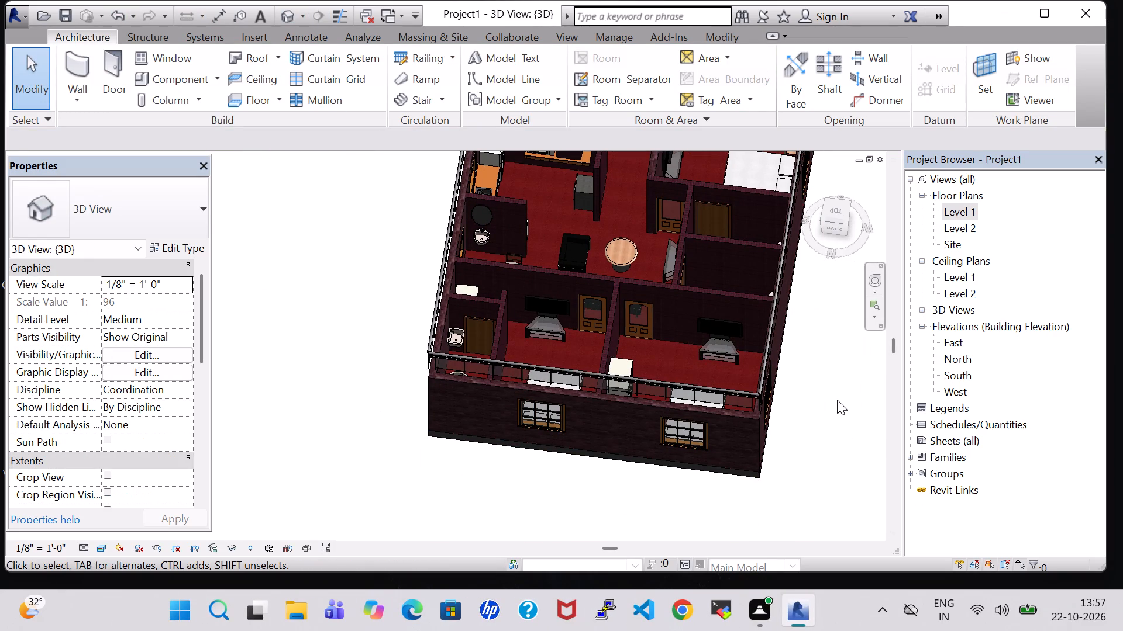
pyautogui.keyDown('shift'); pyautogui.middleClick(832, 407); pyautogui.keyUp('shift')
pyautogui.keyDown('shift'); pyautogui.moveTo(818, 411); pyautogui.dragTo(812, 413, button='middle'); pyautogui.keyUp('shift')
pyautogui.keyDown('shift'); pyautogui.moveTo(809, 414); pyautogui.dragTo(649, 456, button='middle'); pyautogui.keyUp('shift')
pyautogui.keyDown('shift'); pyautogui.moveTo(641, 456); pyautogui.dragTo(633, 454, button='middle'); pyautogui.keyUp('shift')
pyautogui.keyDown('shift'); pyautogui.middleClick(572, 441); pyautogui.keyUp('shift')
pyautogui.keyDown('shift'); pyautogui.moveTo(767, 403); pyautogui.dragTo(632, 492, button='middle'); pyautogui.keyUp('shift')
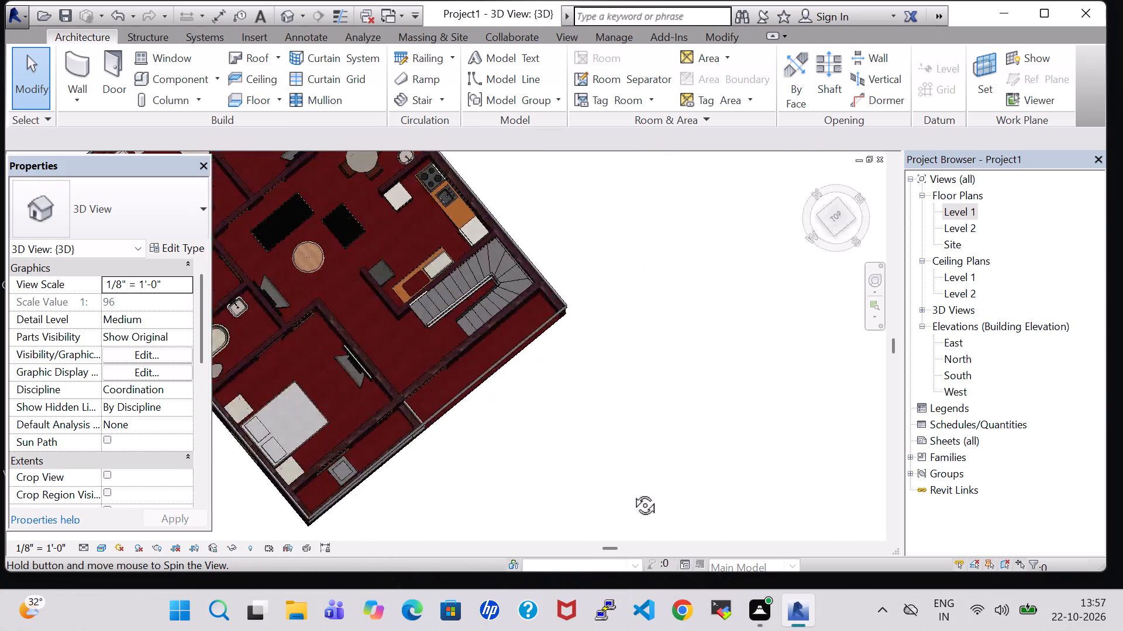
pyautogui.keyDown('shift'); pyautogui.moveTo(632, 492); pyautogui.dragTo(519, 481, button='middle'); pyautogui.keyUp('shift')
pyautogui.keyDown('shift'); pyautogui.scroll(-1, 519, 481); pyautogui.keyUp('shift')
pyautogui.moveTo(450, 411); pyautogui.dragTo(633, 474, button='middle')
pyautogui.keyDown('shift'); pyautogui.moveTo(509, 442); pyautogui.dragTo(553, 324, button='middle'); pyautogui.keyUp('shift')
pyautogui.moveTo(440, 496); pyautogui.dragTo(473, 497, button='middle')
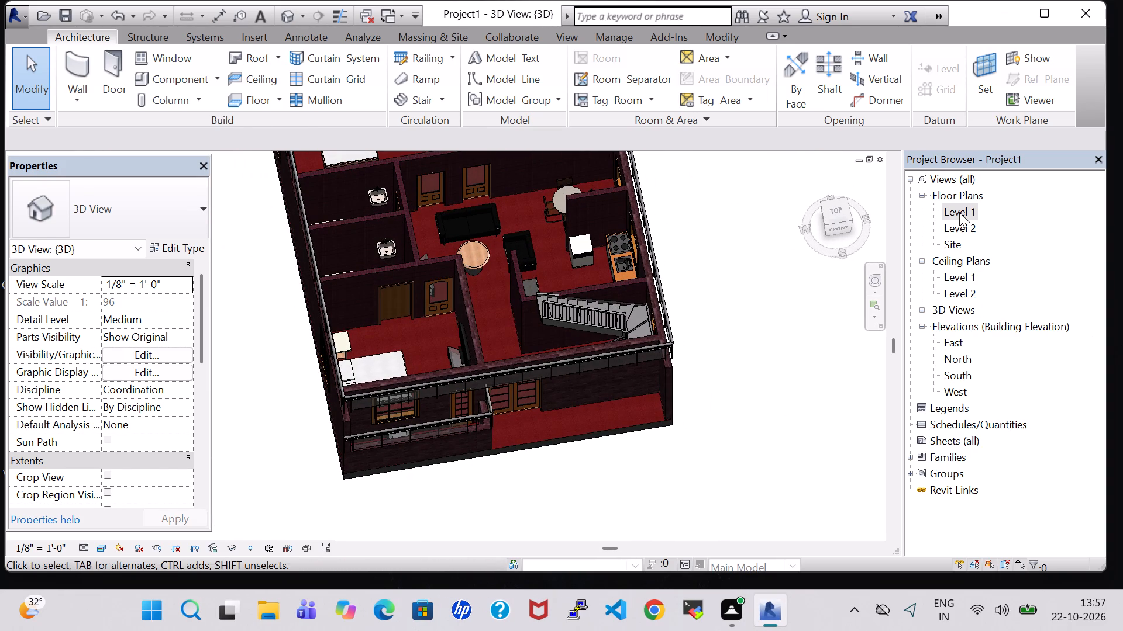
# In the Level 1 plan, nudge the coffee table along the balcony toward the balcony door.
pyautogui.doubleClick(959, 212)
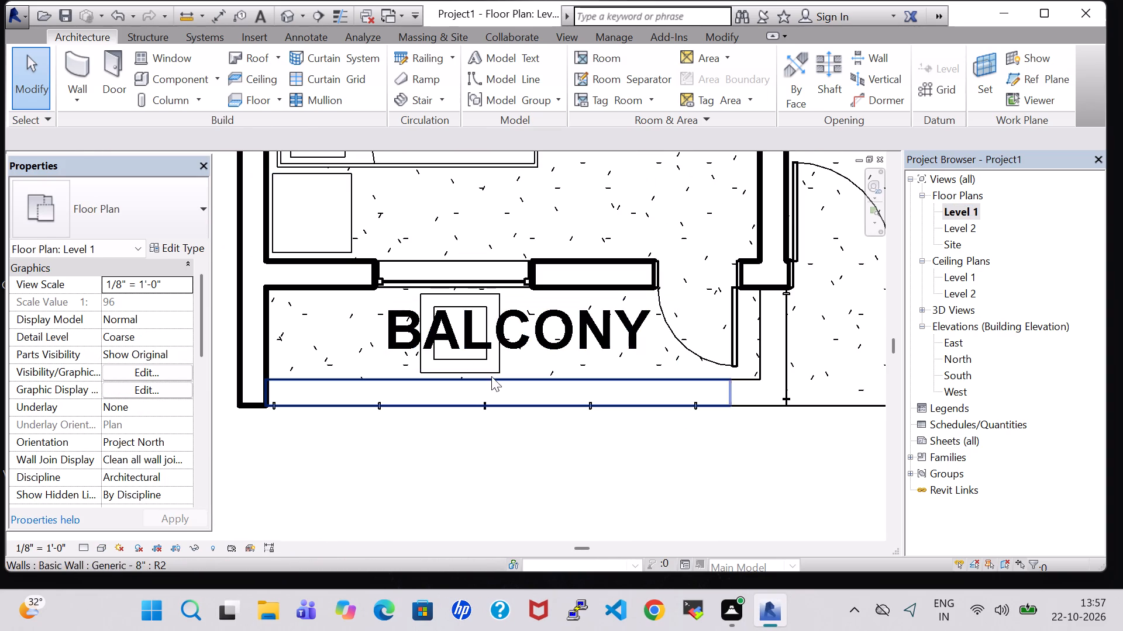
pyautogui.click(523, 461)
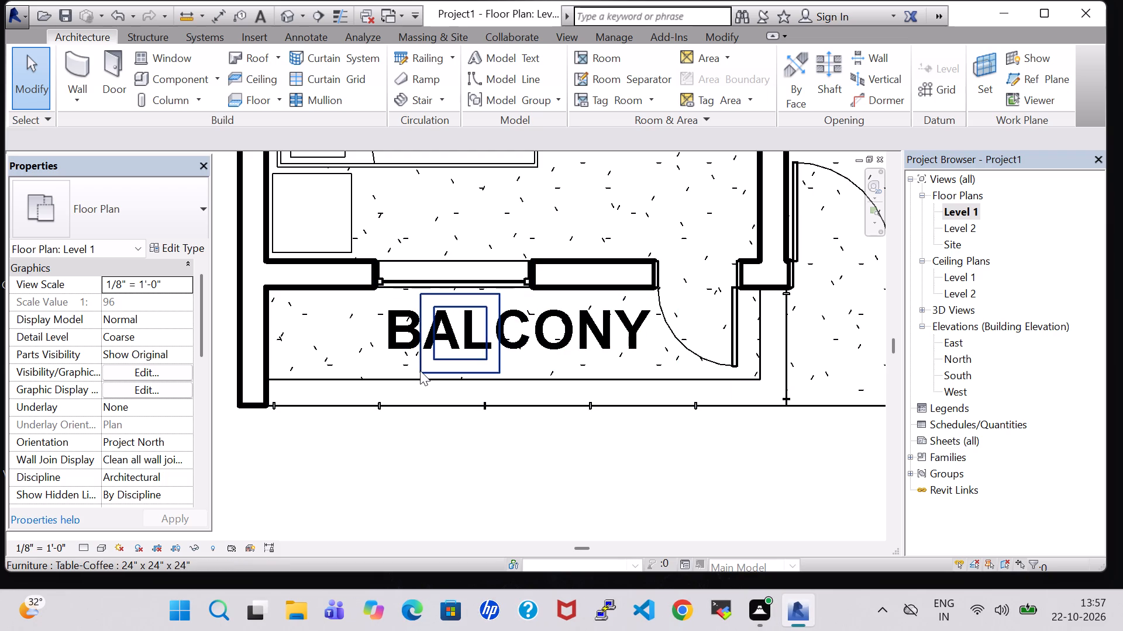
pyautogui.scroll(4, 455, 445)
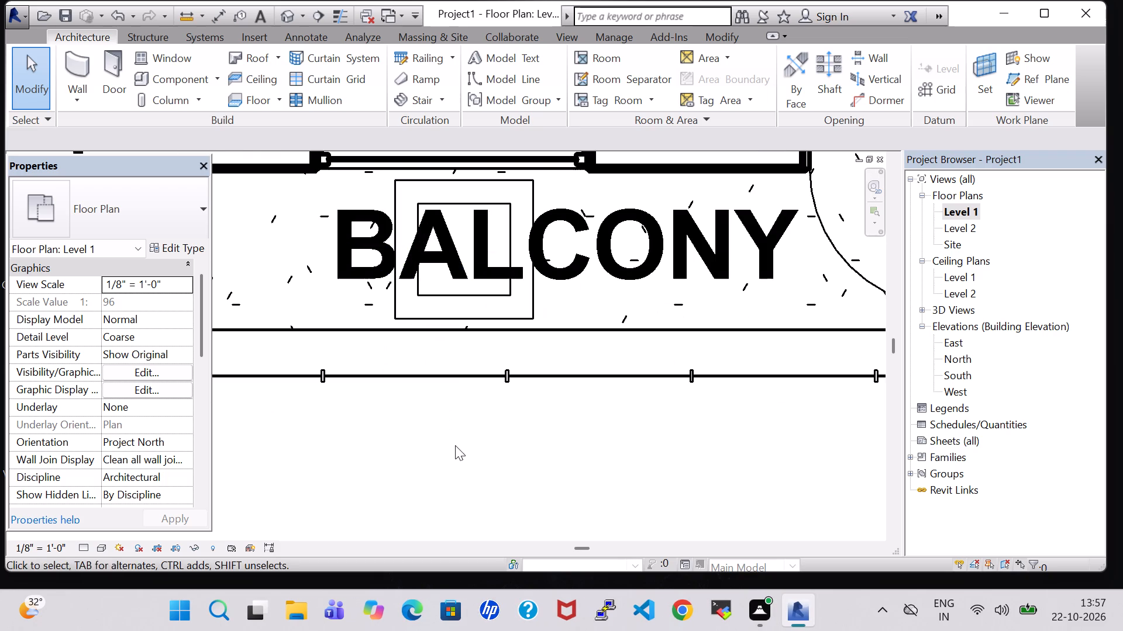
pyautogui.click(508, 319)
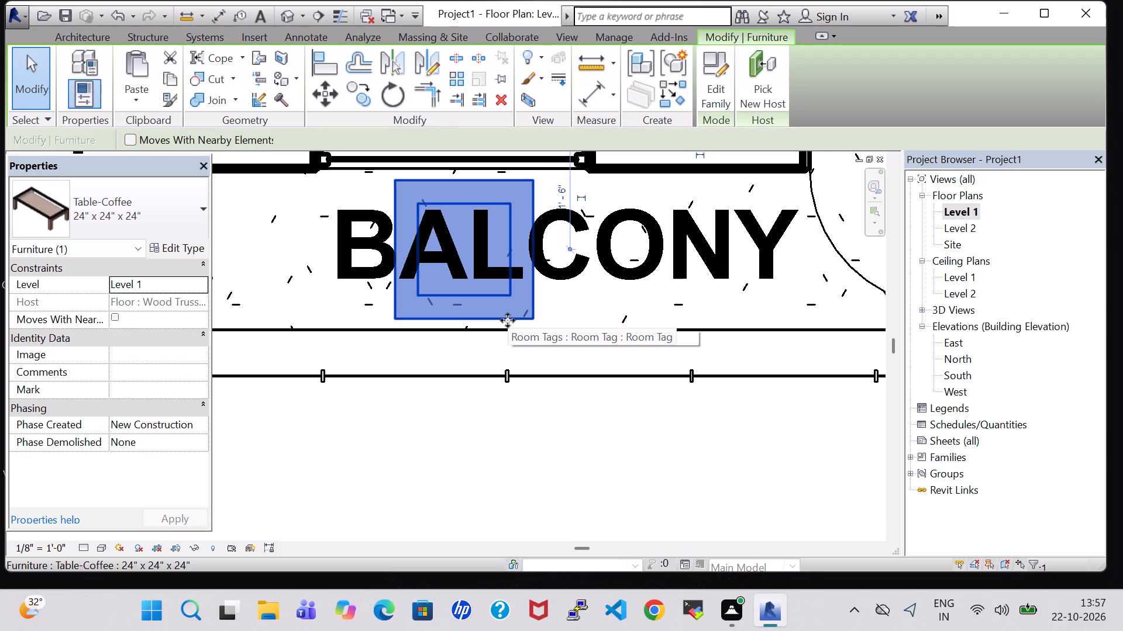
pyautogui.press('Right')
pyautogui.press('Right')
pyautogui.press('Right')
pyautogui.press('Right')
pyautogui.press('Right')
pyautogui.press('Right')
pyautogui.press('Right')
pyautogui.press('Right')
pyautogui.press('Right')
pyautogui.press('Right')
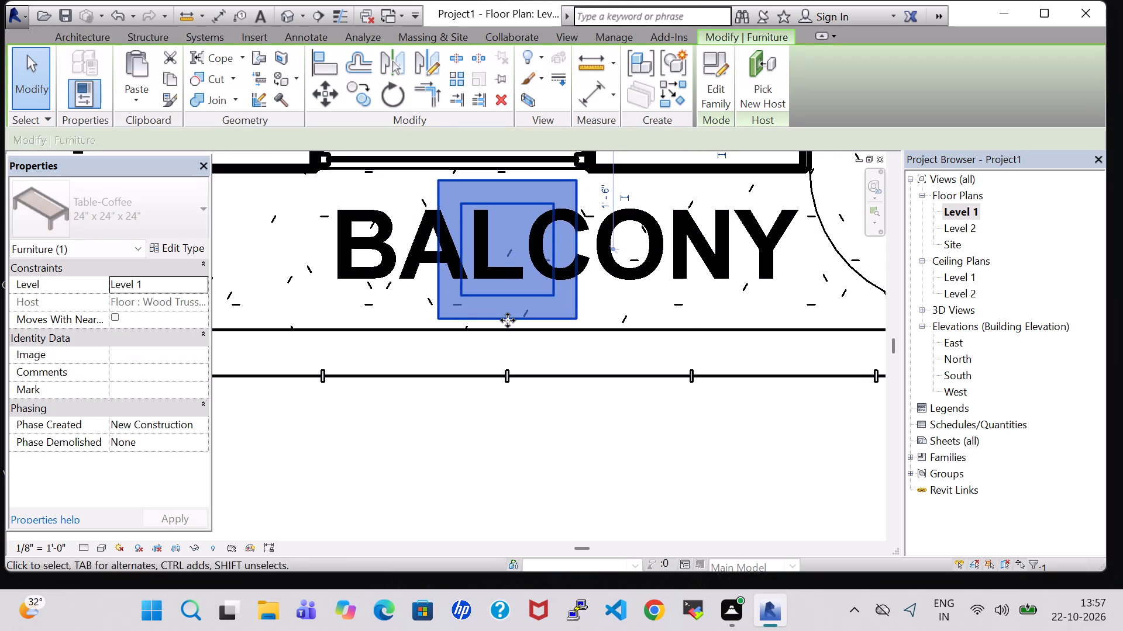
pyautogui.press('Right')
pyautogui.press('Right')
pyautogui.press('Right')
pyautogui.press('Right')
pyautogui.press('Right')
pyautogui.scroll(-2, 645, 383)
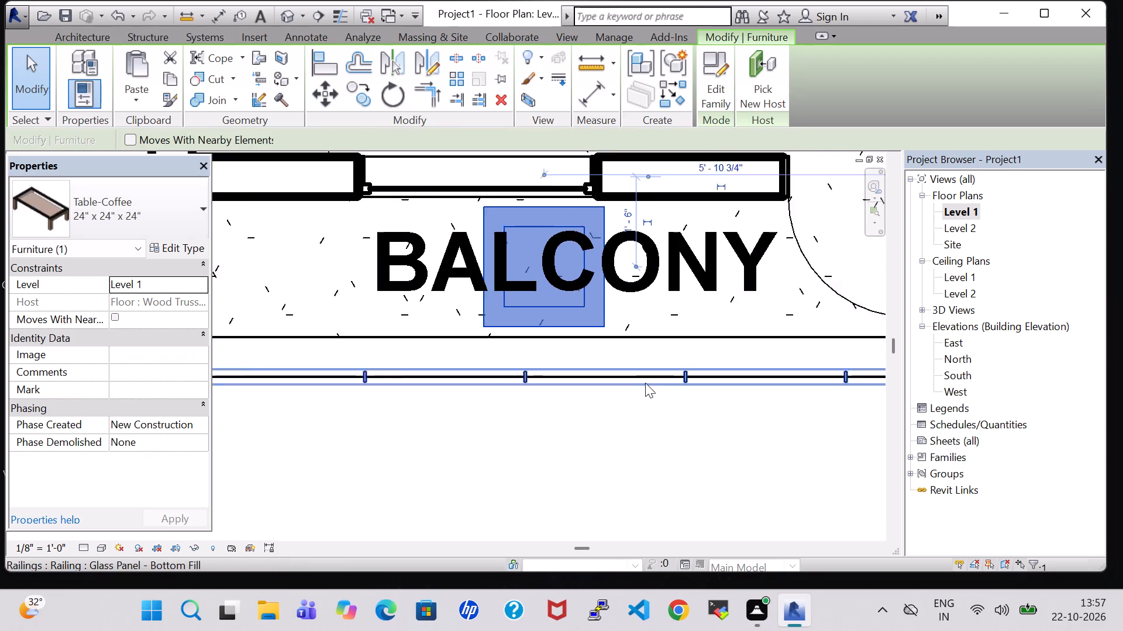
# Load the Chair-Executive family from the Furniture > Seating library folder for component placement.
pyautogui.click(525, 476)
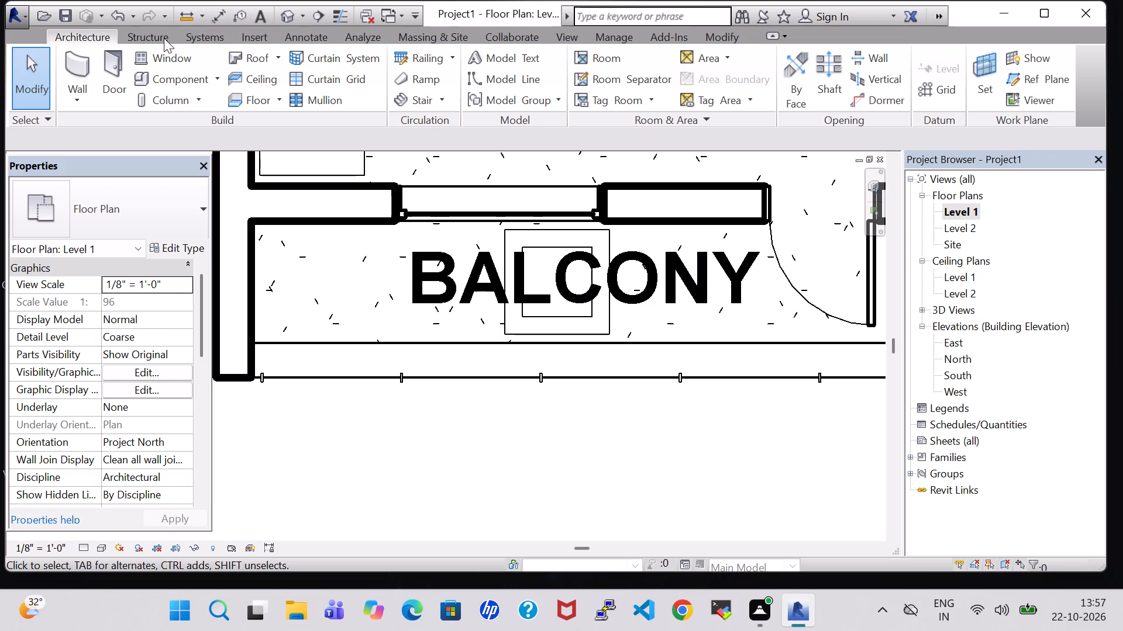
pyautogui.click(159, 78)
pyautogui.click(714, 77)
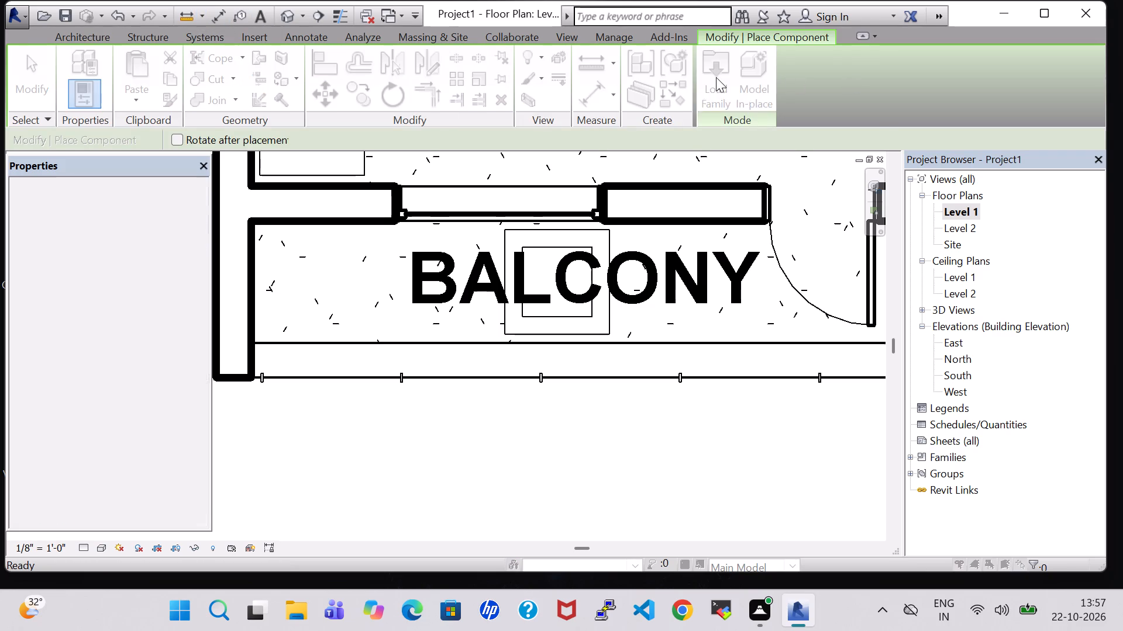
pyautogui.scroll(-1, 598, 234)
pyautogui.doubleClick(641, 235)
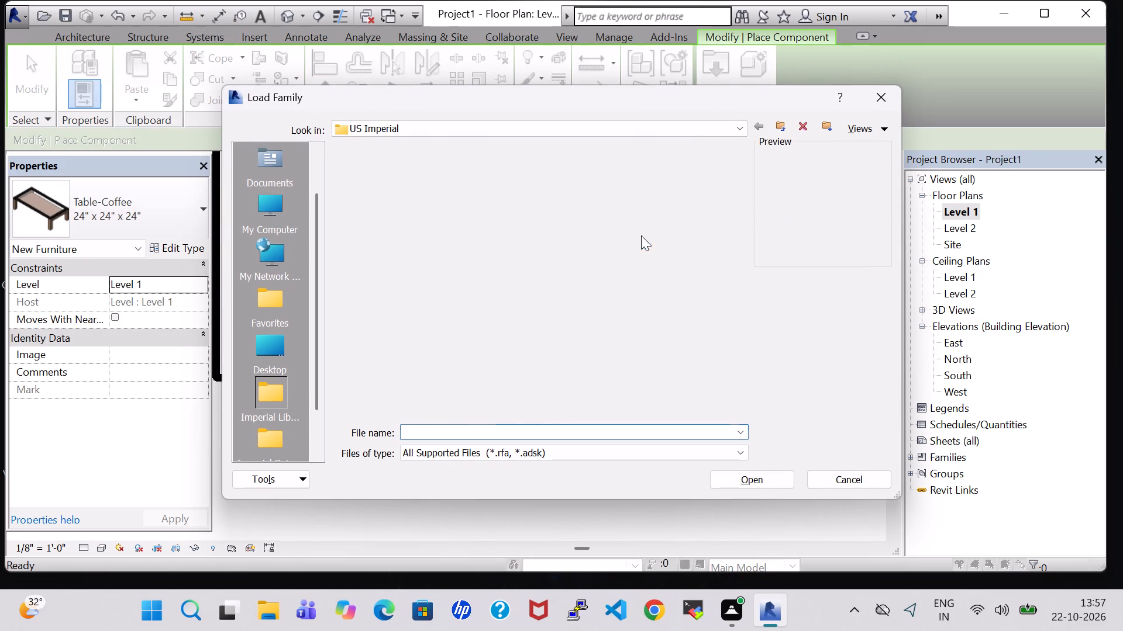
pyautogui.doubleClick(450, 191)
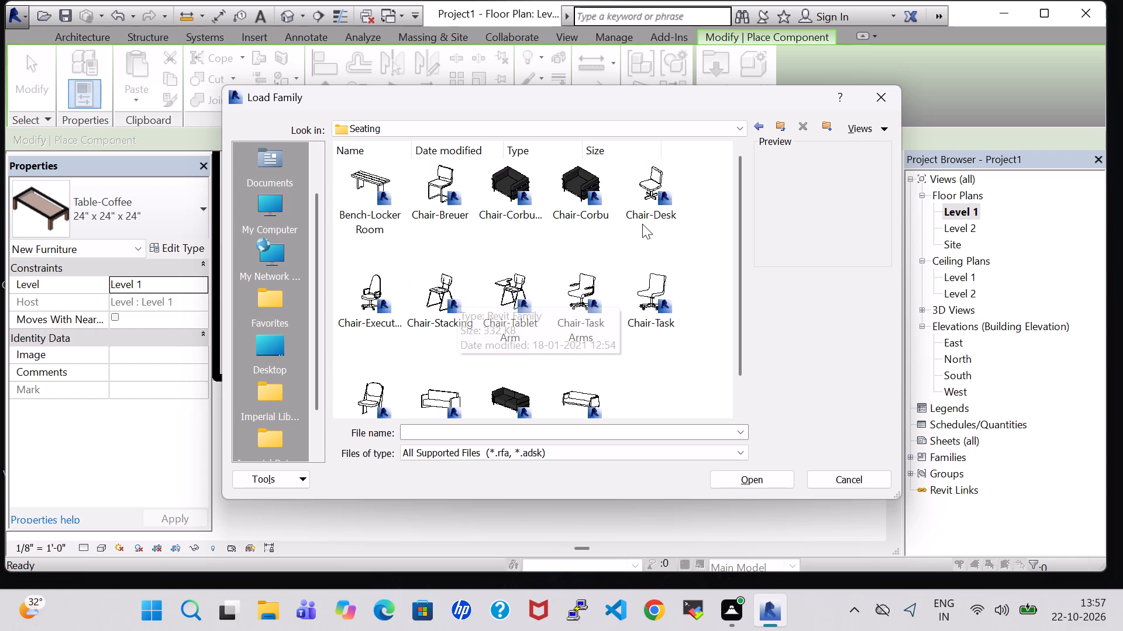
pyautogui.click(375, 309)
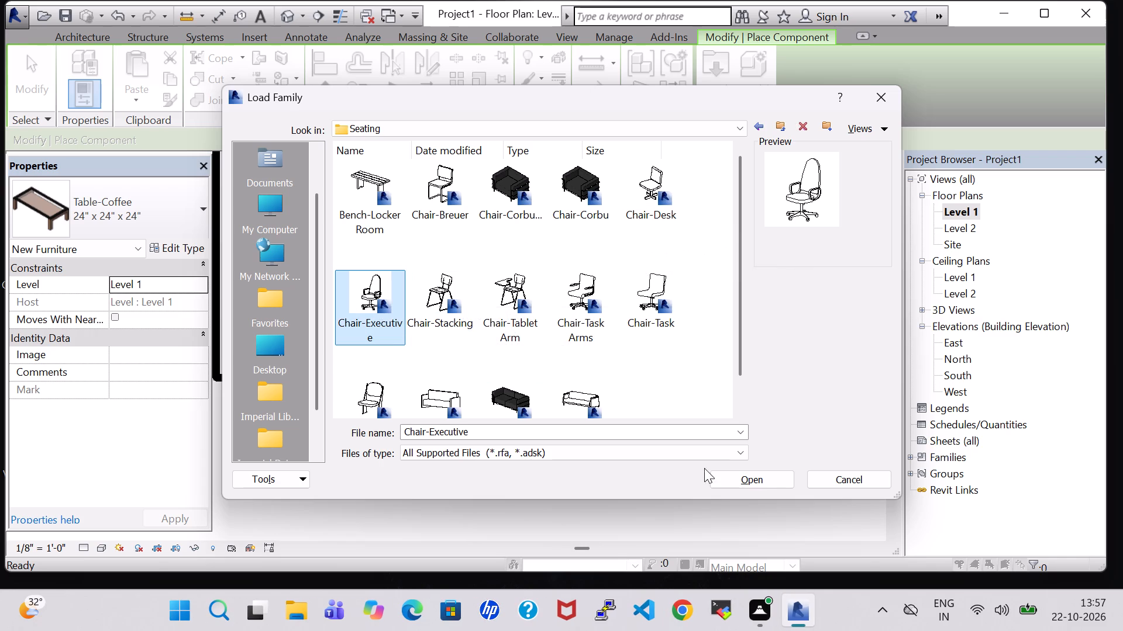
pyautogui.click(740, 471)
# Place the executive chair on the balcony, rotated to face the coffee table from the side away from the balcony door.
pyautogui.press('space')
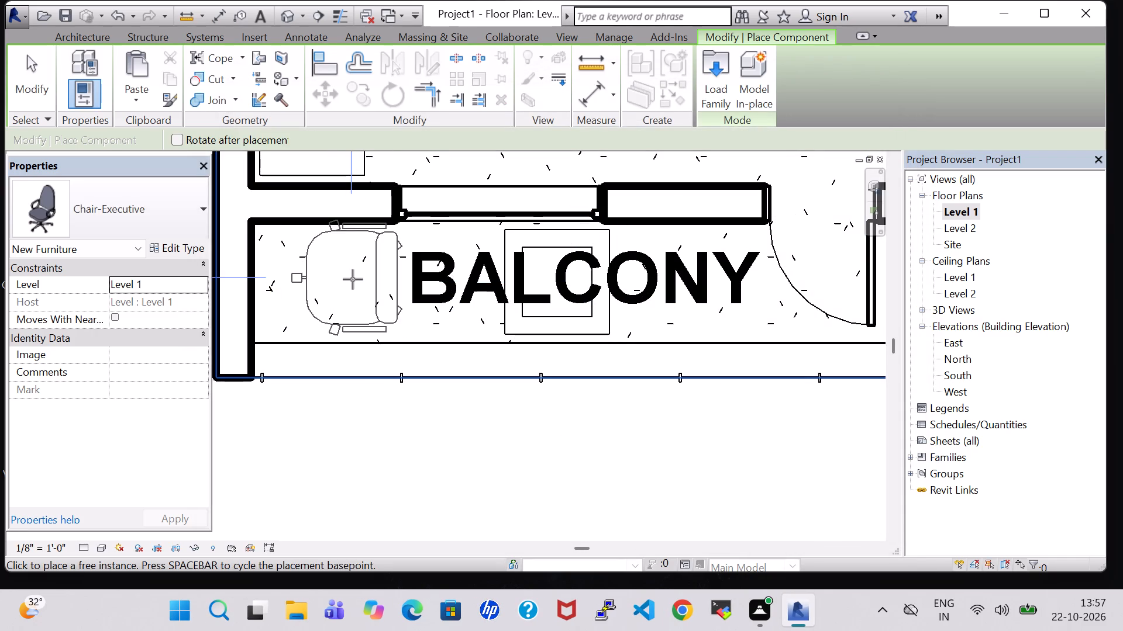
pyautogui.press('space')
pyautogui.press('space')
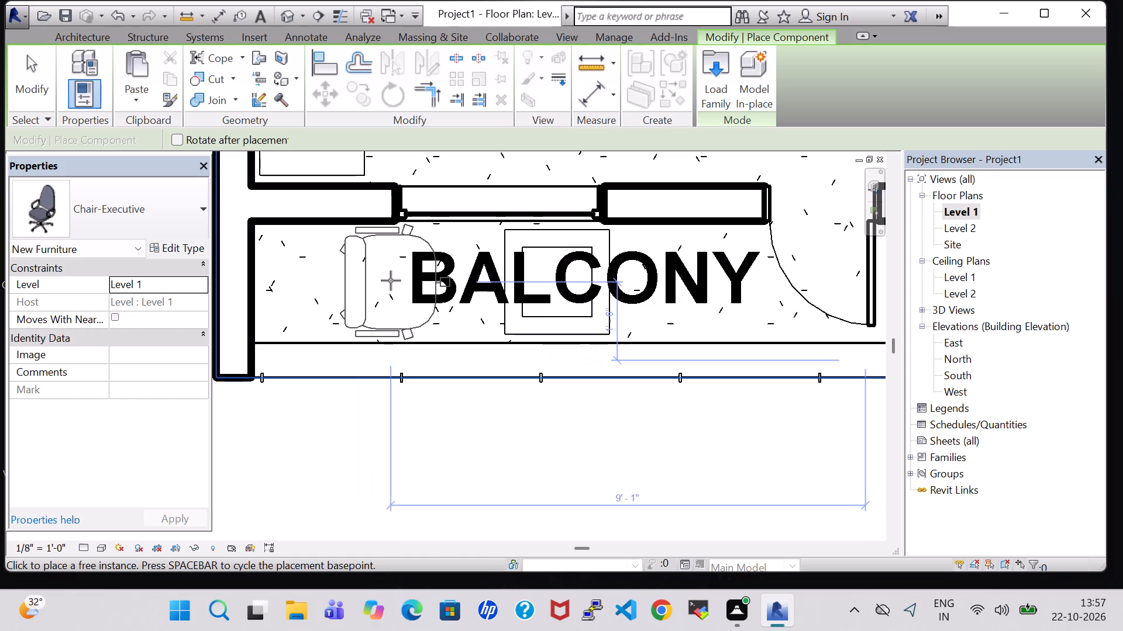
pyautogui.click(391, 280)
pyautogui.press('Escape')
pyautogui.press('Escape')
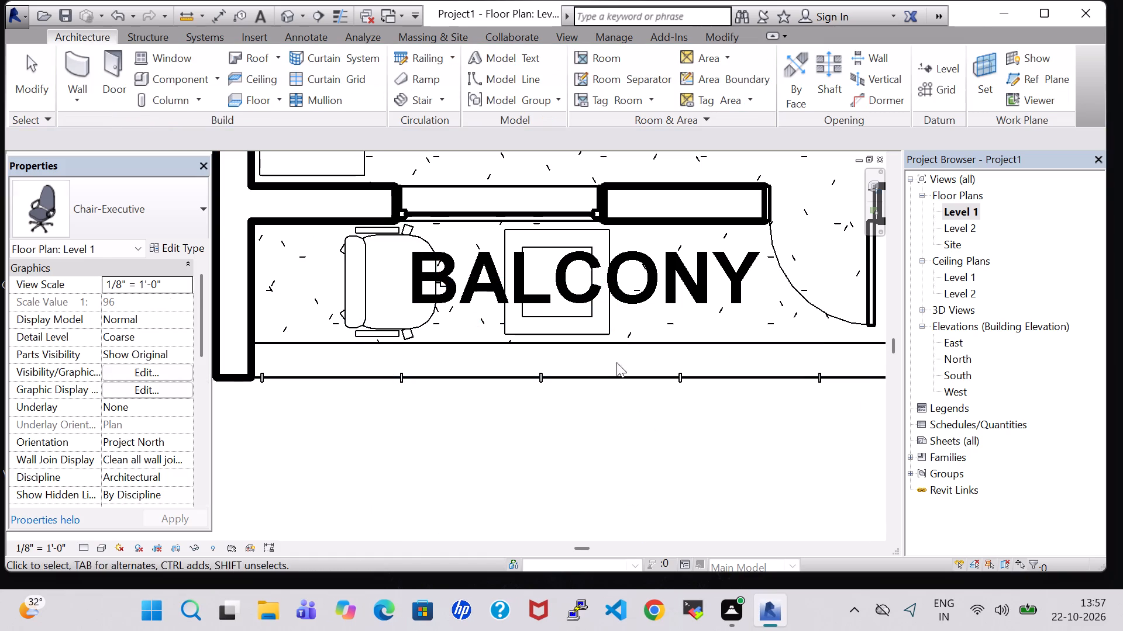
# In the 3D view, nudge the balcony coffee table two increments toward the executive chair.
pyautogui.click(284, 13)
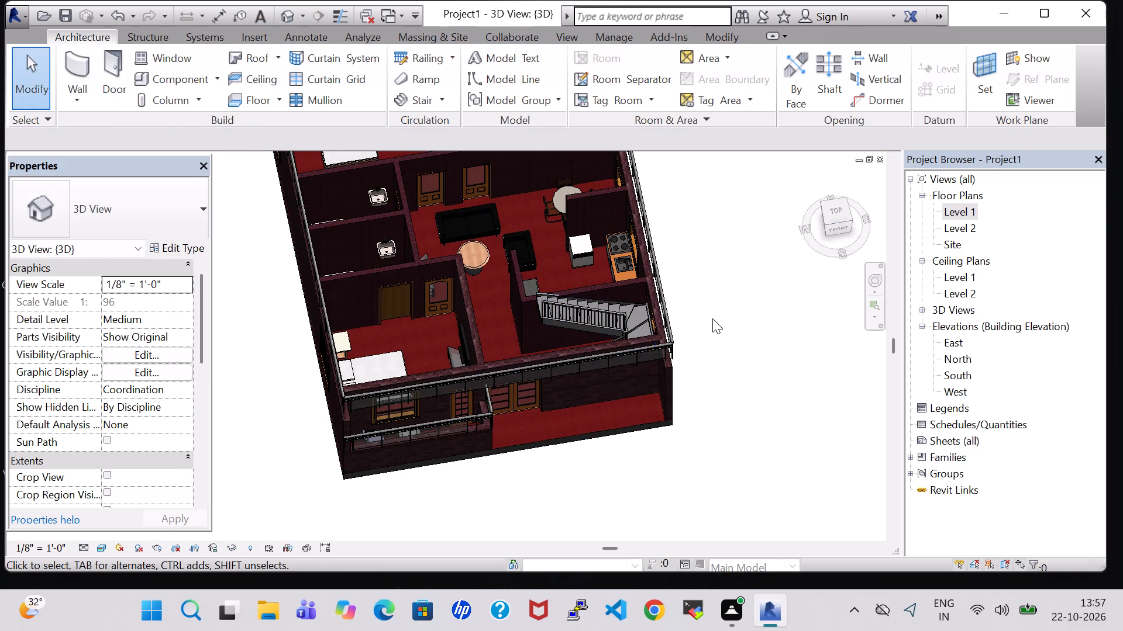
pyautogui.keyDown('shift'); pyautogui.moveTo(712, 304); pyautogui.dragTo(687, 495, button='middle'); pyautogui.keyUp('shift')
pyautogui.keyDown('shift'); pyautogui.scroll(-1, 700, 372); pyautogui.keyUp('shift')
pyautogui.moveTo(690, 363); pyautogui.dragTo(696, 292, button='middle')
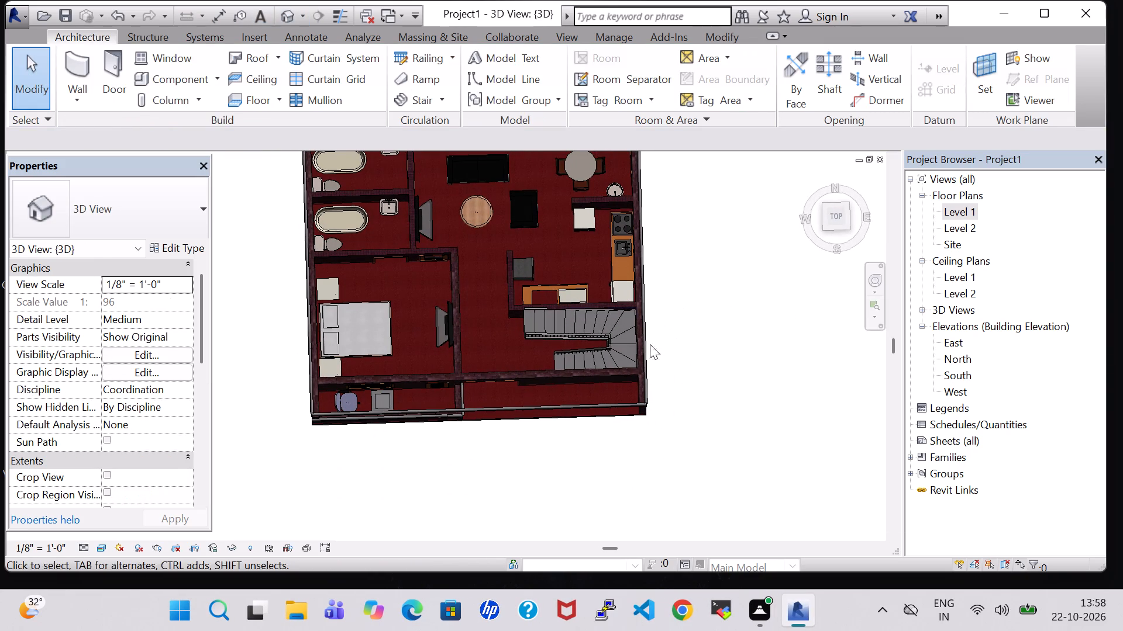
pyautogui.click(383, 398)
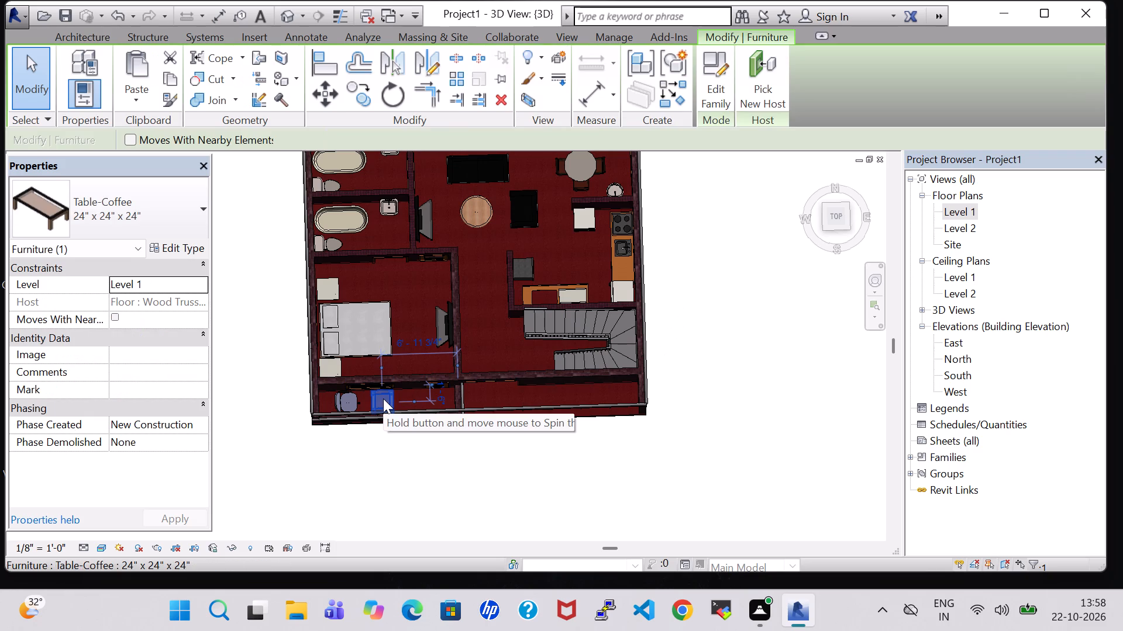
pyautogui.press('Left')
pyautogui.press('Left')
pyautogui.click(766, 431)
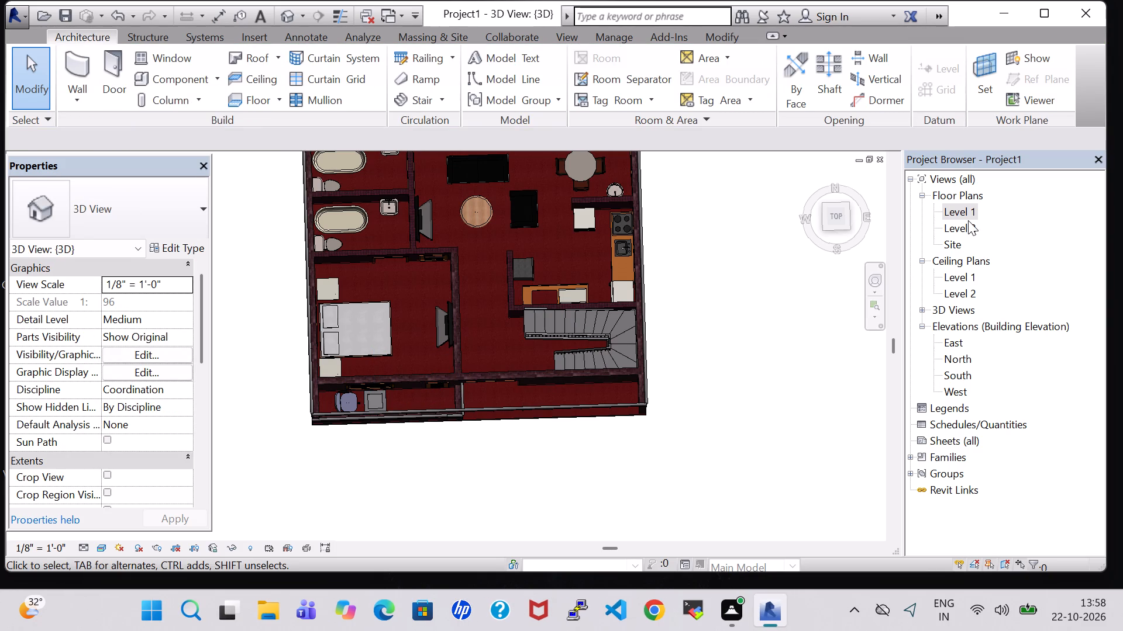
# Review the balcony furniture and surrounding rooms in the 3D view and in the Level 1 plan, through to the porch and kitchen.
pyautogui.keyDown('shift'); pyautogui.moveTo(760, 411); pyautogui.dragTo(656, 410, button='middle'); pyautogui.keyUp('shift')
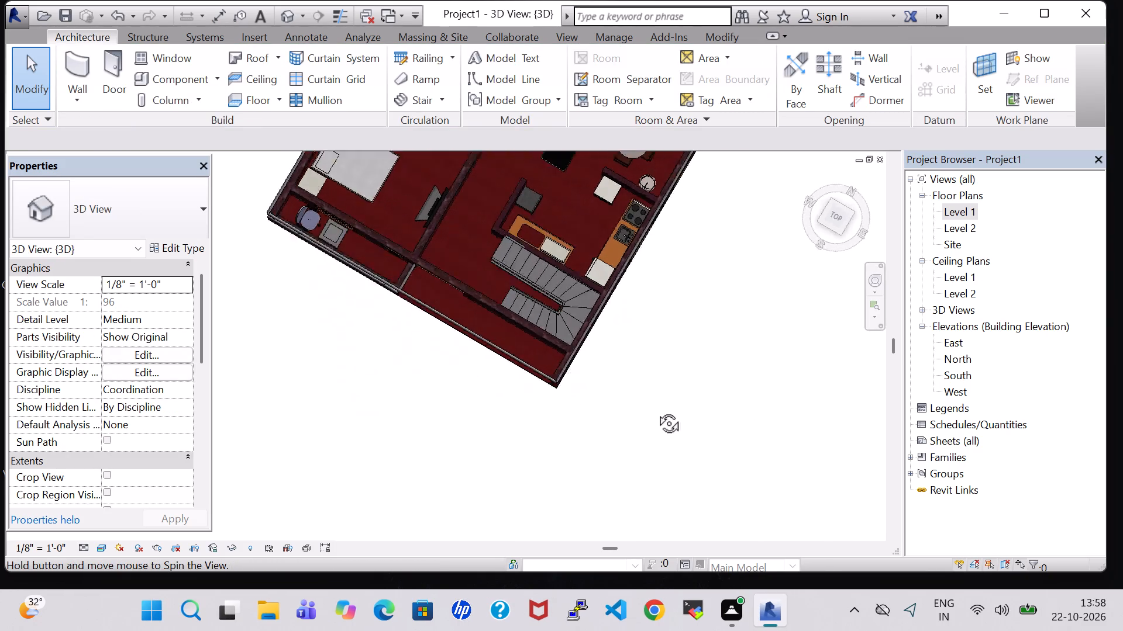
pyautogui.keyDown('shift'); pyautogui.moveTo(656, 410); pyautogui.dragTo(574, 325, button='middle'); pyautogui.keyUp('shift')
pyautogui.moveTo(574, 325); pyautogui.dragTo(608, 441, button='middle')
pyautogui.scroll(-1, 574, 325)
pyautogui.keyDown('shift'); pyautogui.moveTo(613, 441); pyautogui.dragTo(608, 422, button='middle'); pyautogui.keyUp('shift')
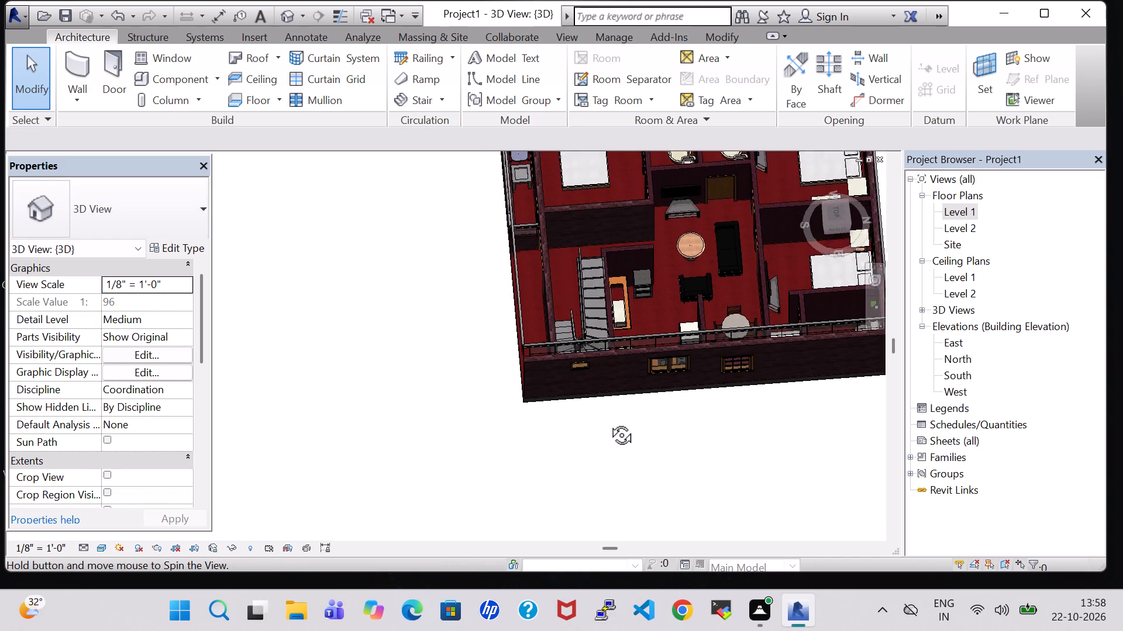
pyautogui.keyDown('shift'); pyautogui.moveTo(608, 422); pyautogui.dragTo(608, 414, button='middle'); pyautogui.keyUp('shift')
pyautogui.doubleClick(970, 216)
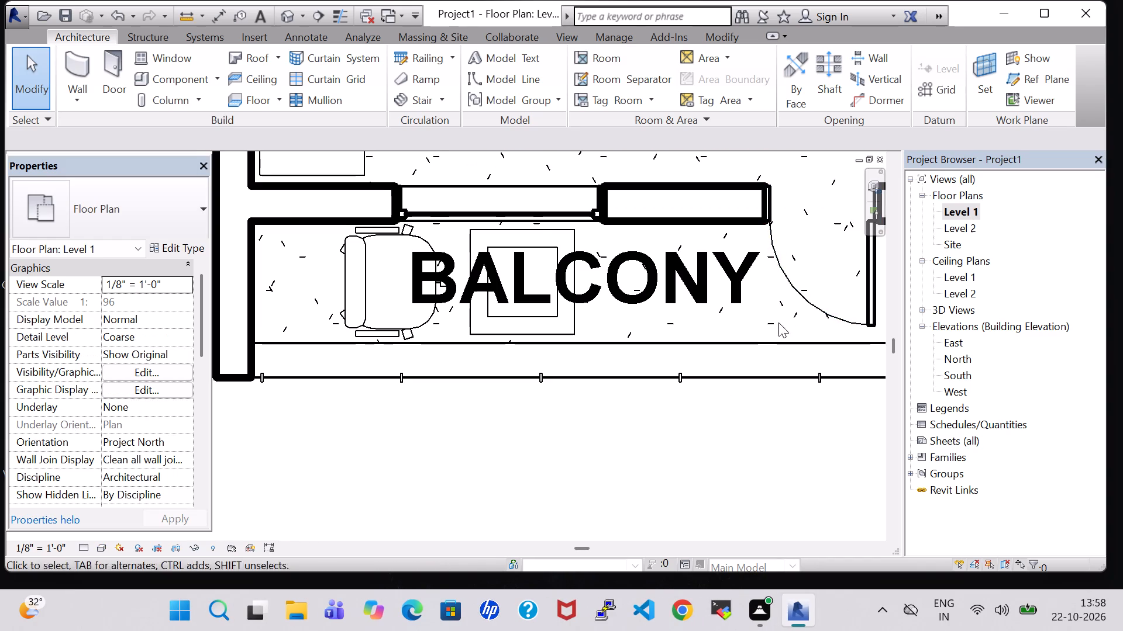
pyautogui.scroll(-1, 570, 394)
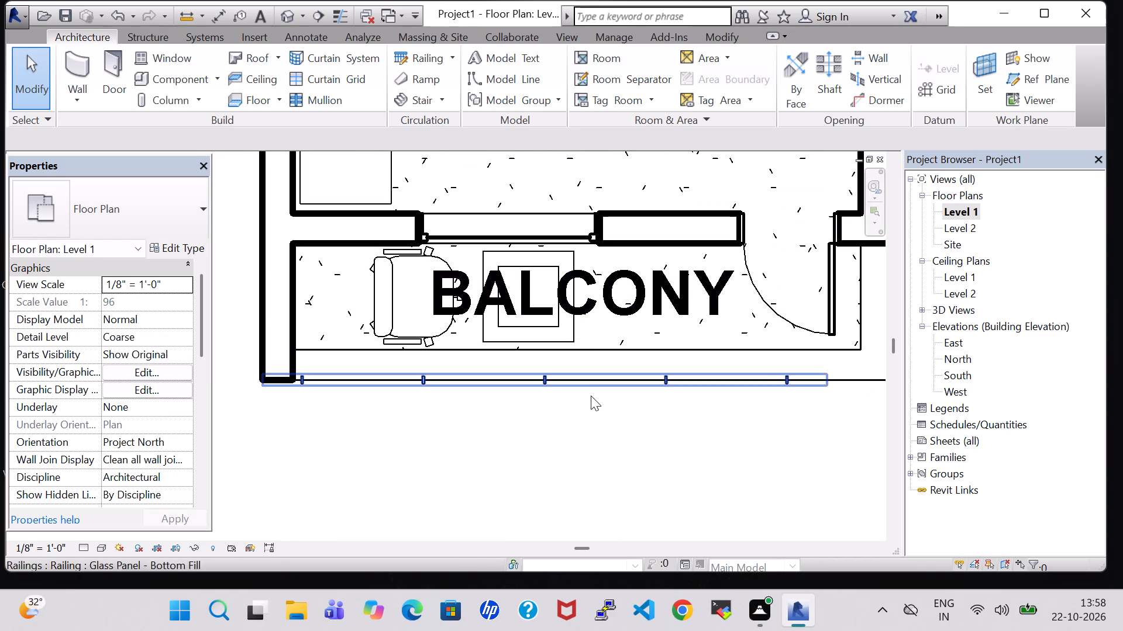
pyautogui.scroll(-2, 591, 398)
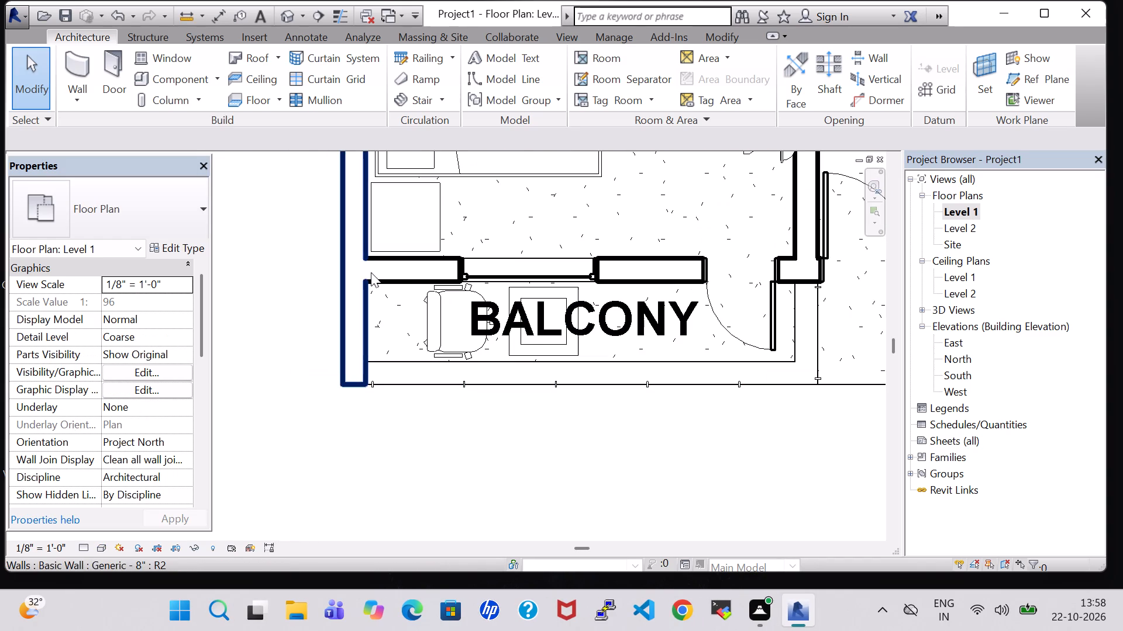
pyautogui.scroll(-1, 614, 346)
pyautogui.moveTo(660, 420); pyautogui.dragTo(535, 455, button='middle')
pyautogui.scroll(-2, 535, 455)
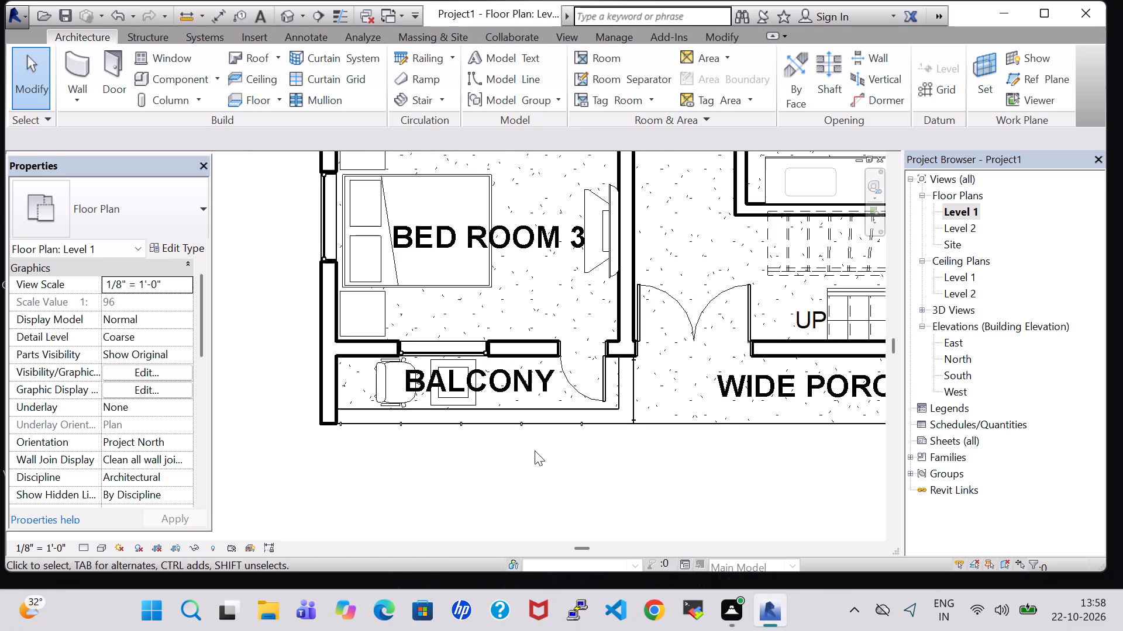
pyautogui.moveTo(639, 452); pyautogui.dragTo(547, 471, button='middle')
pyautogui.scroll(-3, 547, 471)
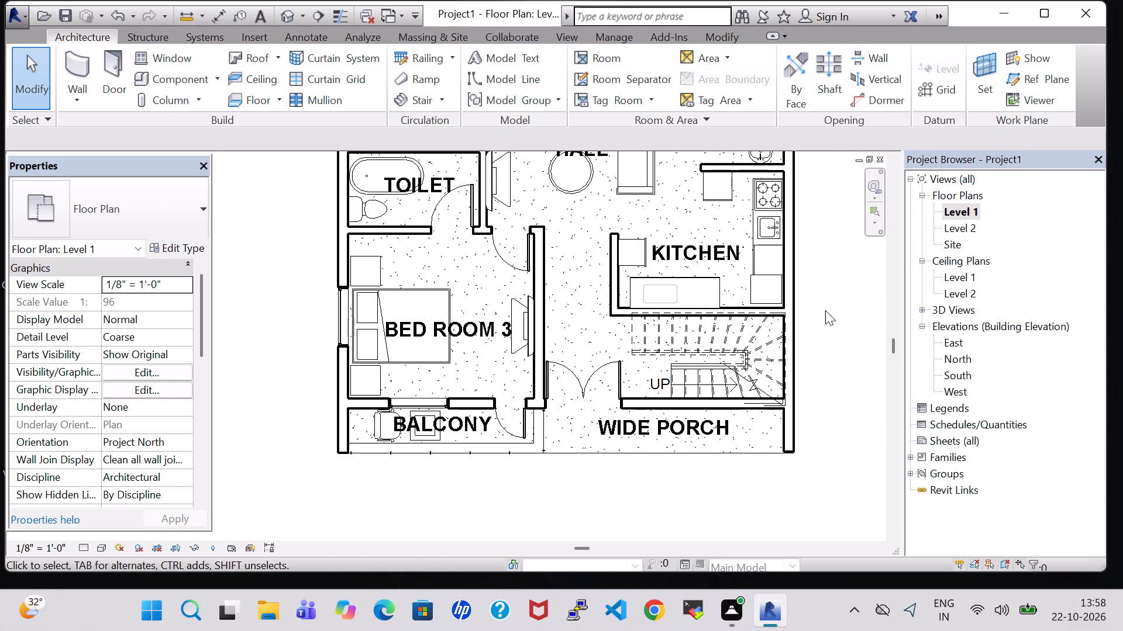
pyautogui.moveTo(824, 313); pyautogui.dragTo(774, 328, button='middle')
# Load the RPC Tree - Conifer family from the Planting library folder for component placement.
pyautogui.click(181, 82)
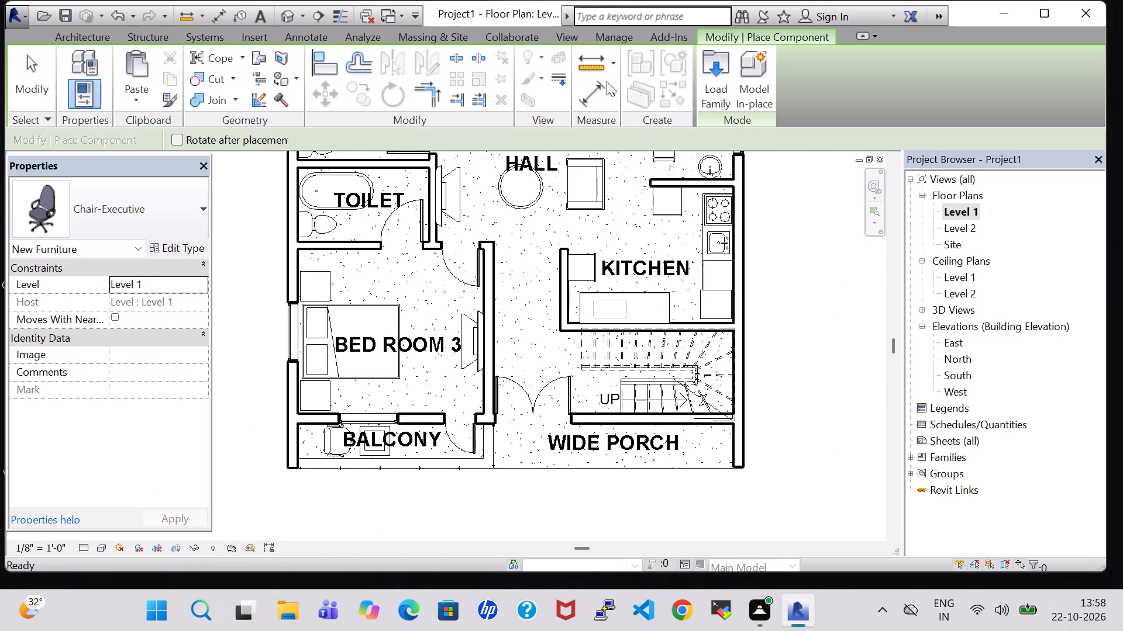
pyautogui.click(729, 82)
pyautogui.scroll(-2, 634, 307)
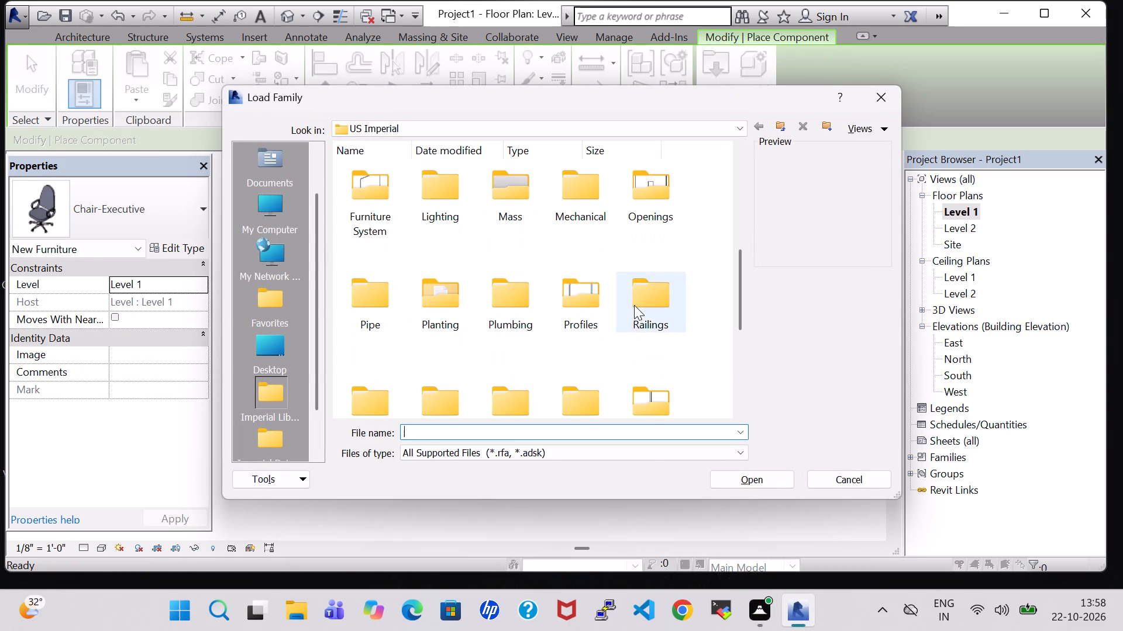
pyautogui.scroll(1, 634, 305)
pyautogui.doubleClick(649, 224)
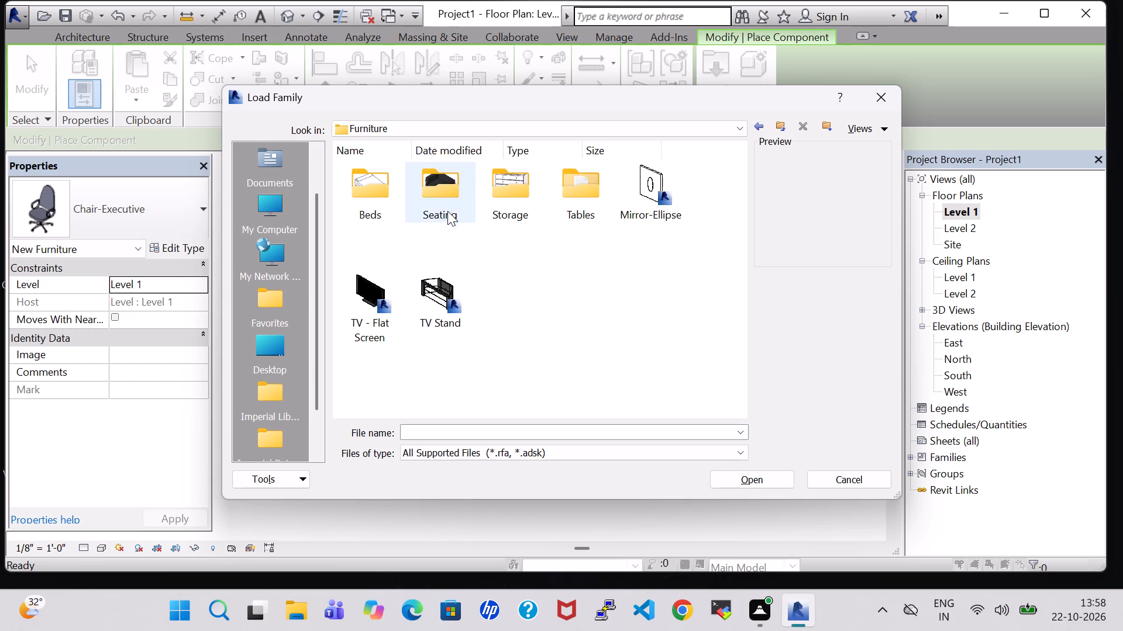
pyautogui.click(761, 123)
pyautogui.scroll(-2, 598, 321)
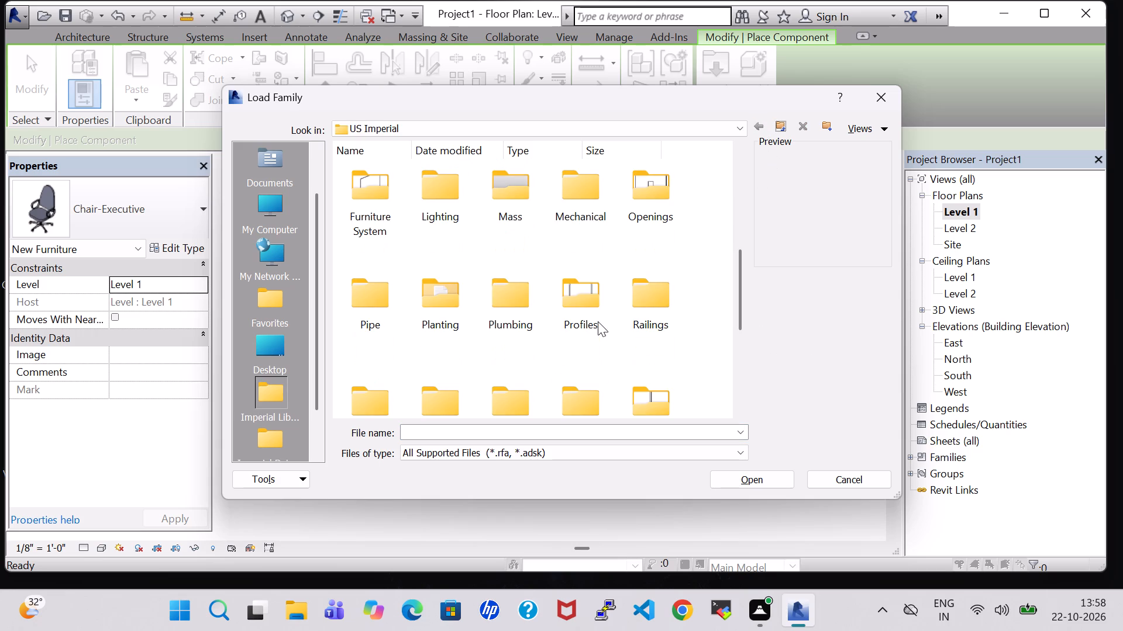
pyautogui.doubleClick(442, 294)
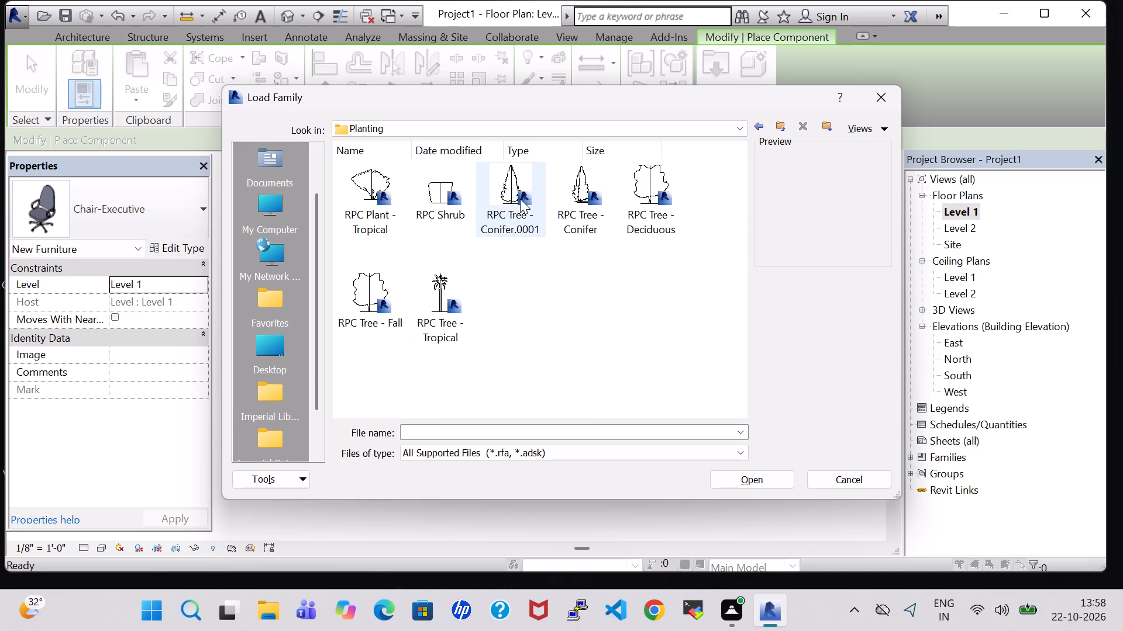
pyautogui.click(574, 203)
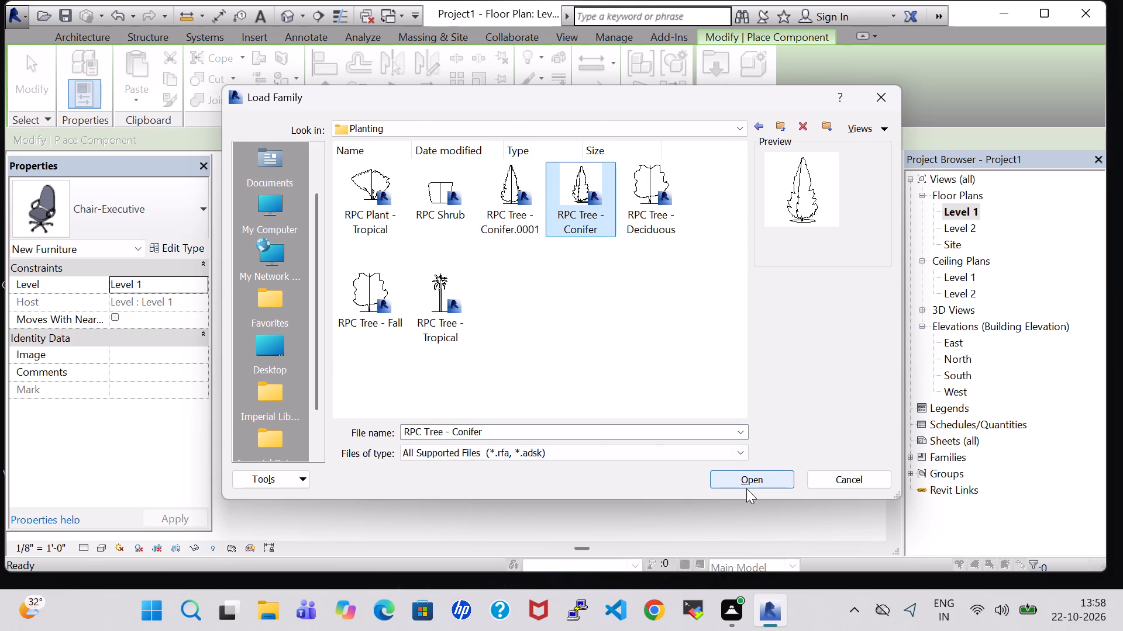
pyautogui.click(746, 487)
# Place one Chinese Juniper - 7' tree on the Wide Porch below the stairs, about 2' 6" from the outer side wall.
pyautogui.scroll(3, 685, 445)
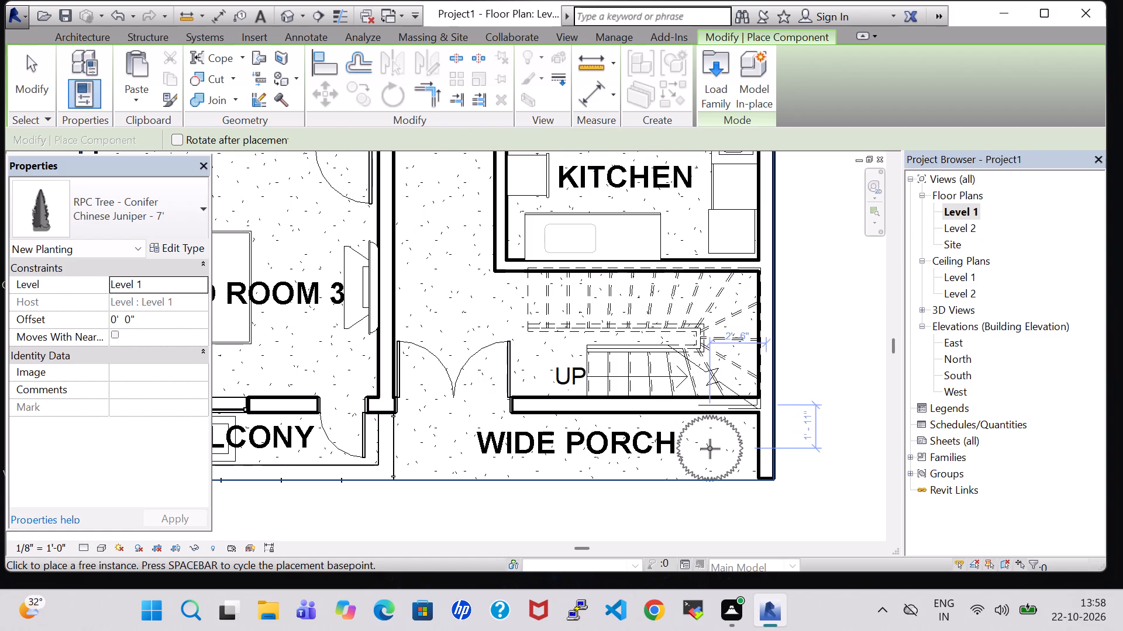
pyautogui.click(710, 449)
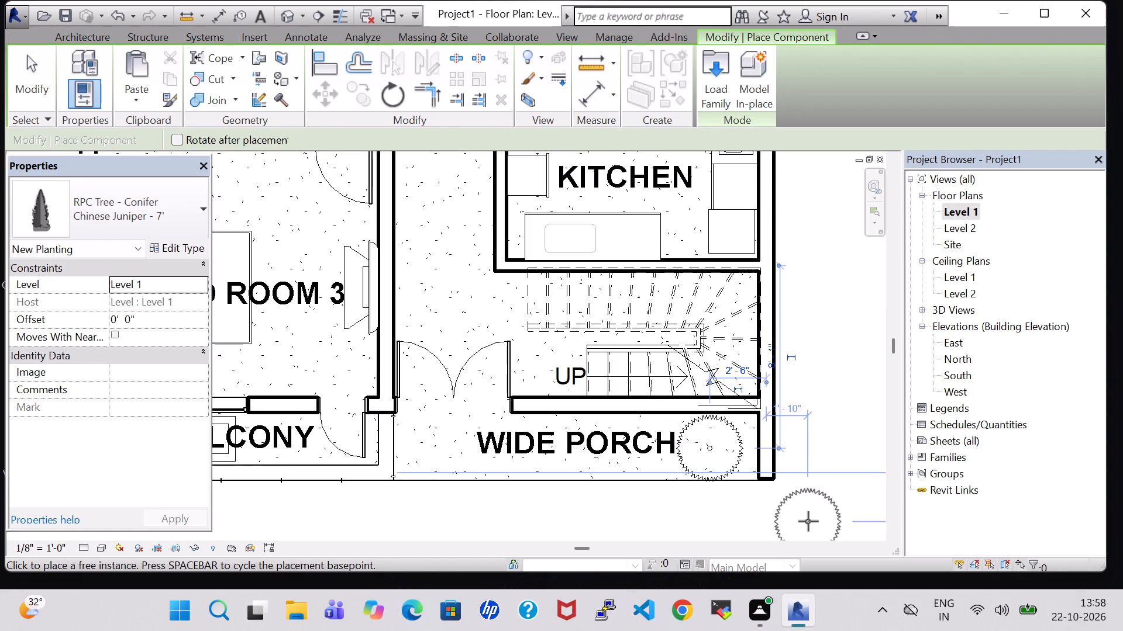
pyautogui.press('Escape')
pyautogui.press('Escape')
# Inspect the porch and its new juniper tree from several angles in the 3D view.
pyautogui.click(289, 19)
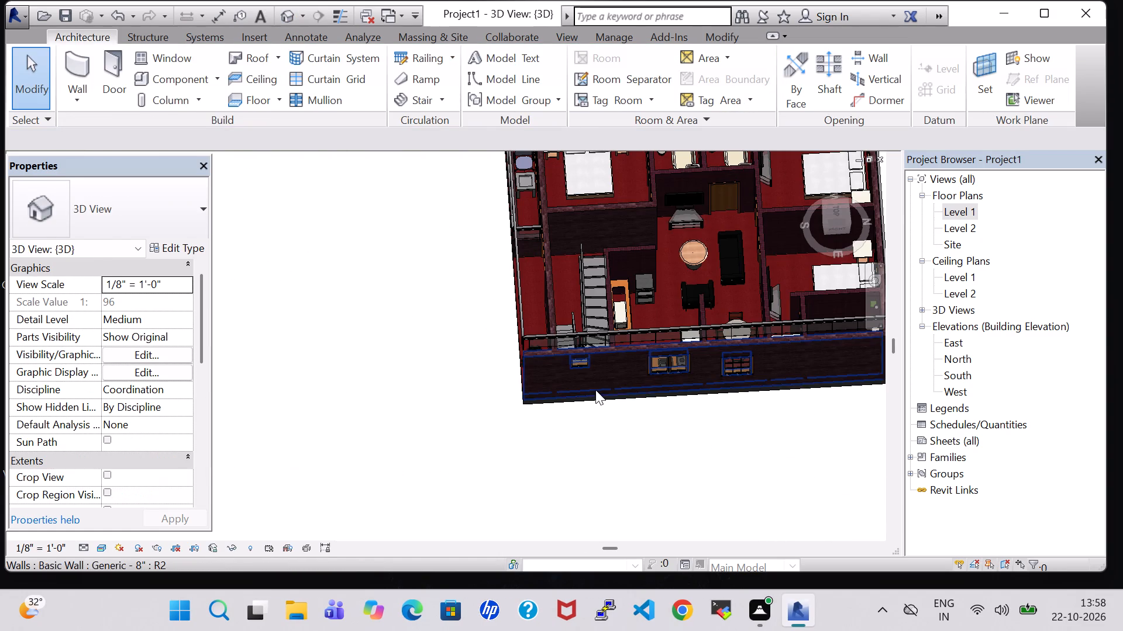
pyautogui.keyDown('shift'); pyautogui.middleClick(611, 448); pyautogui.keyUp('shift')
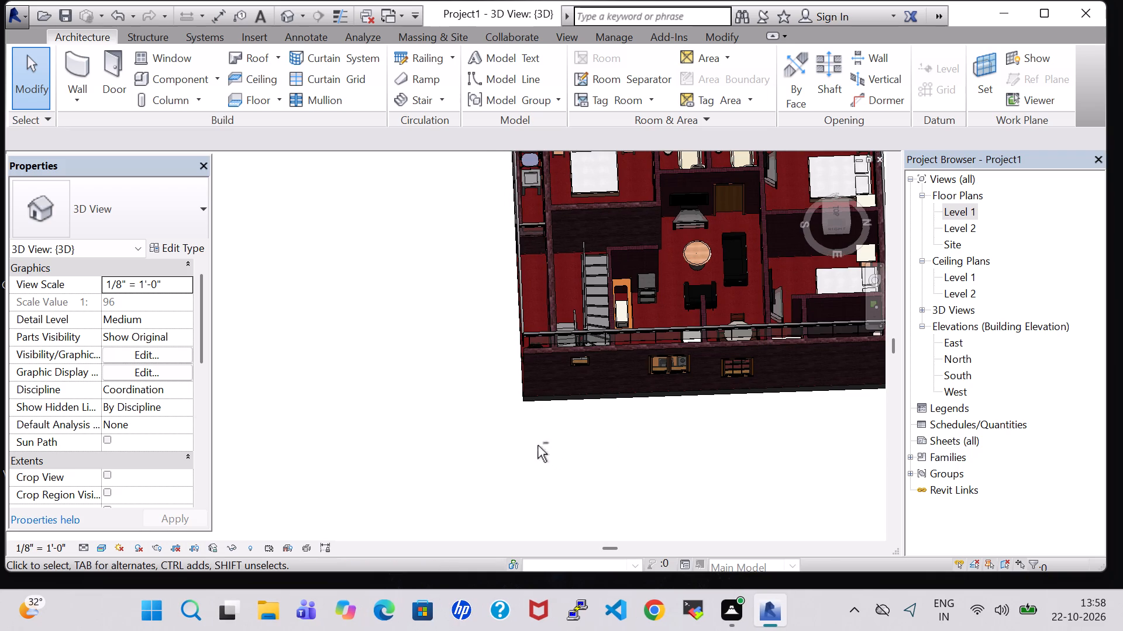
pyautogui.keyDown('shift'); pyautogui.moveTo(538, 445); pyautogui.dragTo(664, 487, button='middle'); pyautogui.keyUp('shift')
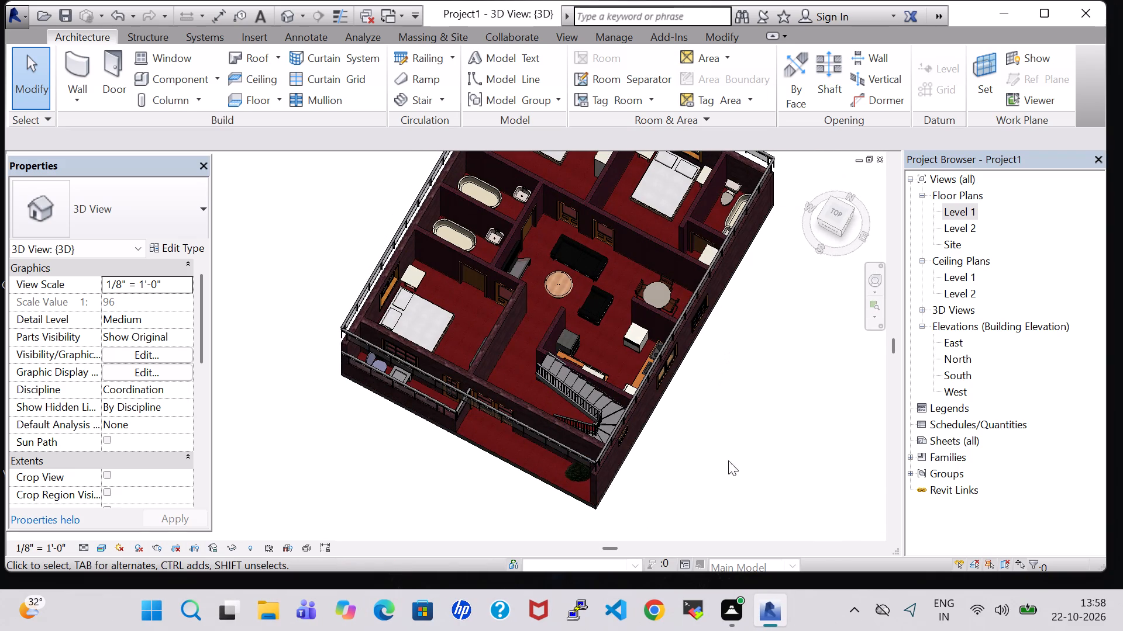
pyautogui.keyDown('shift'); pyautogui.moveTo(728, 462); pyautogui.dragTo(749, 285, button='middle'); pyautogui.keyUp('shift')
pyautogui.moveTo(690, 489); pyautogui.dragTo(765, 417, button='middle')
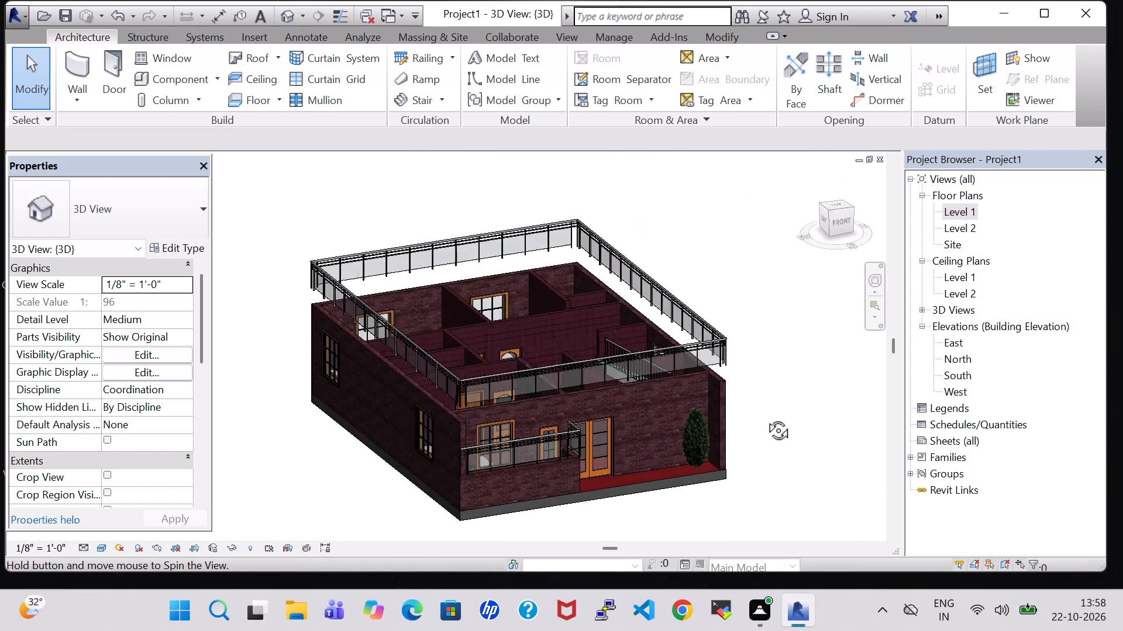
pyautogui.moveTo(765, 417); pyautogui.dragTo(751, 399, button='middle')
pyautogui.click(661, 434)
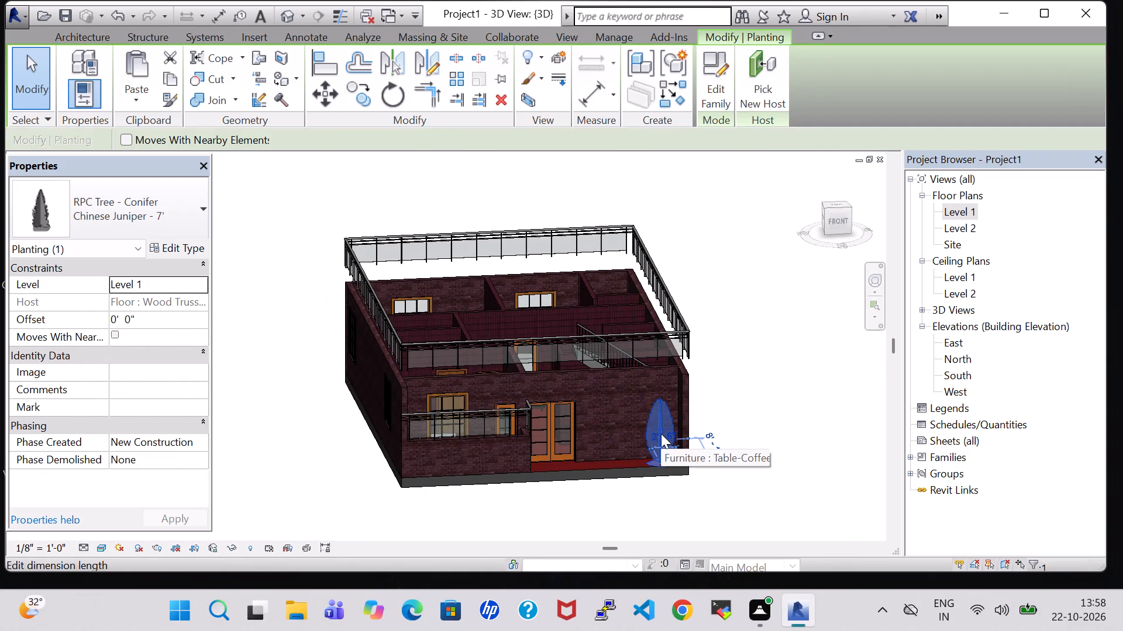
pyautogui.click(781, 459)
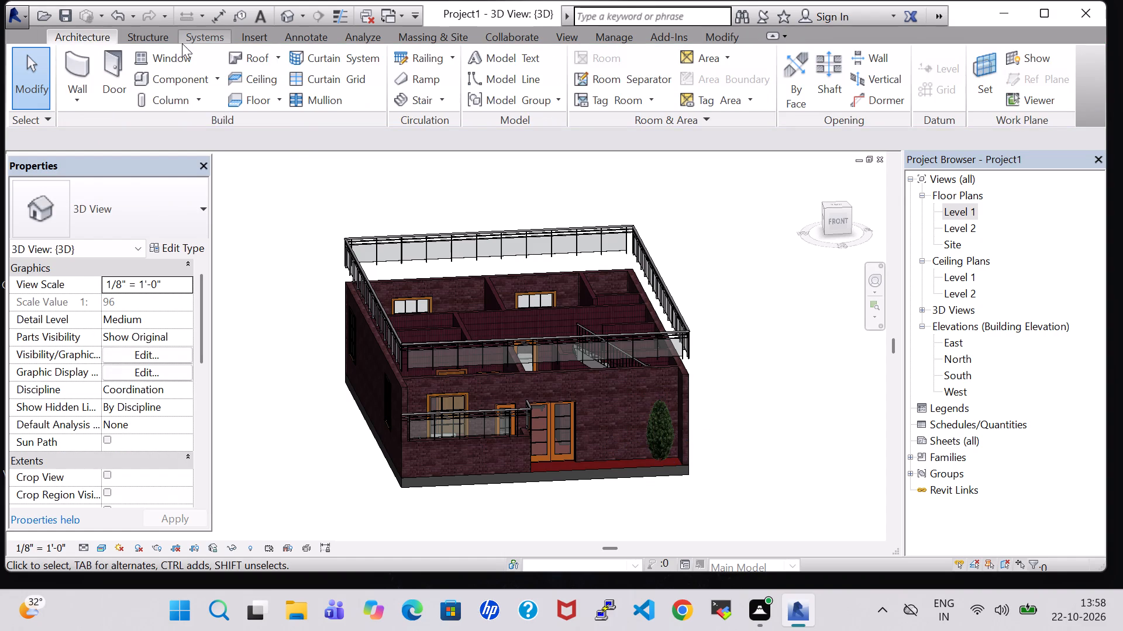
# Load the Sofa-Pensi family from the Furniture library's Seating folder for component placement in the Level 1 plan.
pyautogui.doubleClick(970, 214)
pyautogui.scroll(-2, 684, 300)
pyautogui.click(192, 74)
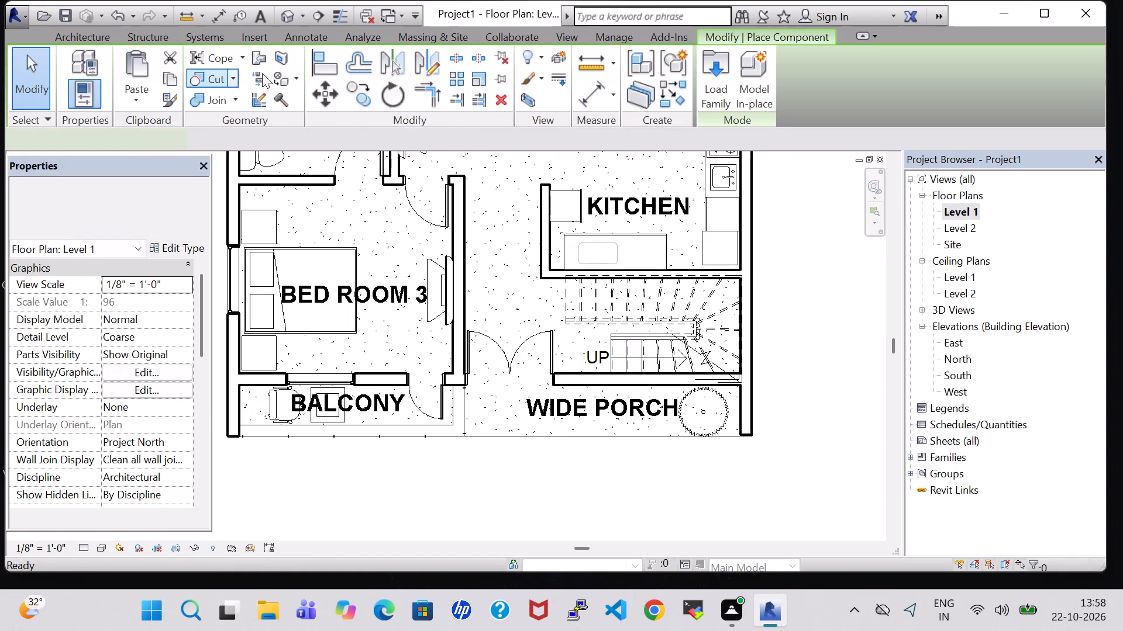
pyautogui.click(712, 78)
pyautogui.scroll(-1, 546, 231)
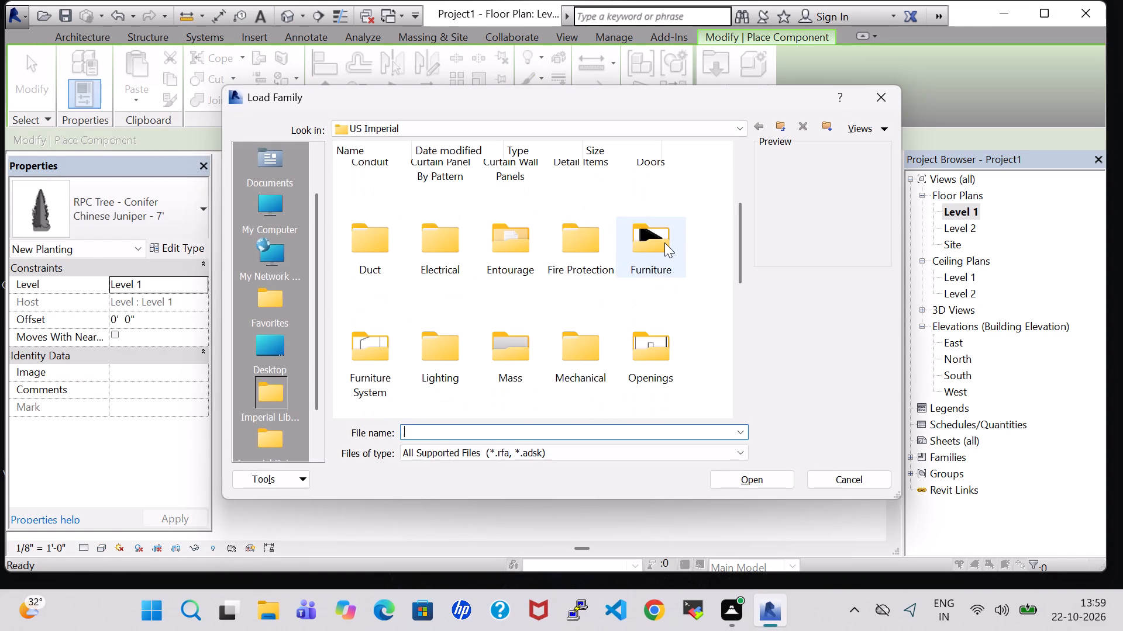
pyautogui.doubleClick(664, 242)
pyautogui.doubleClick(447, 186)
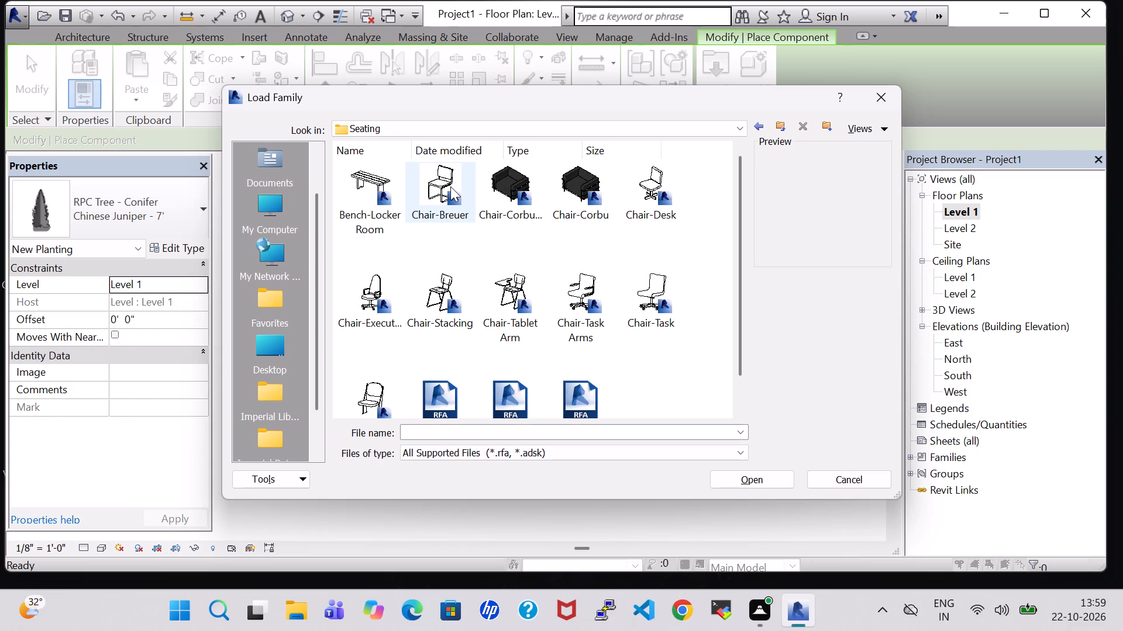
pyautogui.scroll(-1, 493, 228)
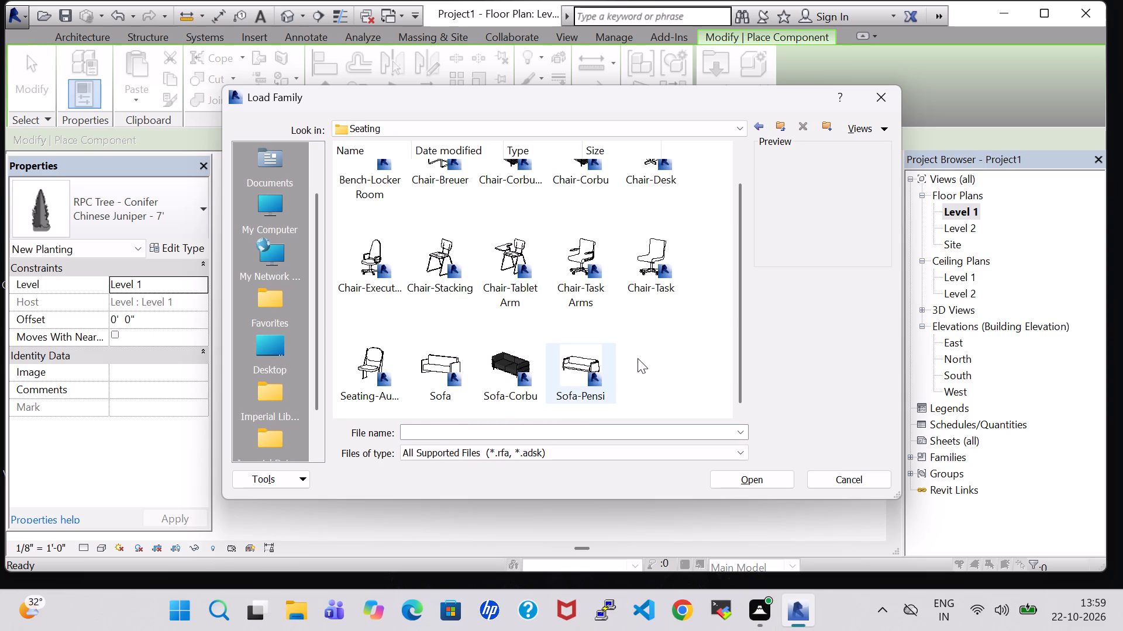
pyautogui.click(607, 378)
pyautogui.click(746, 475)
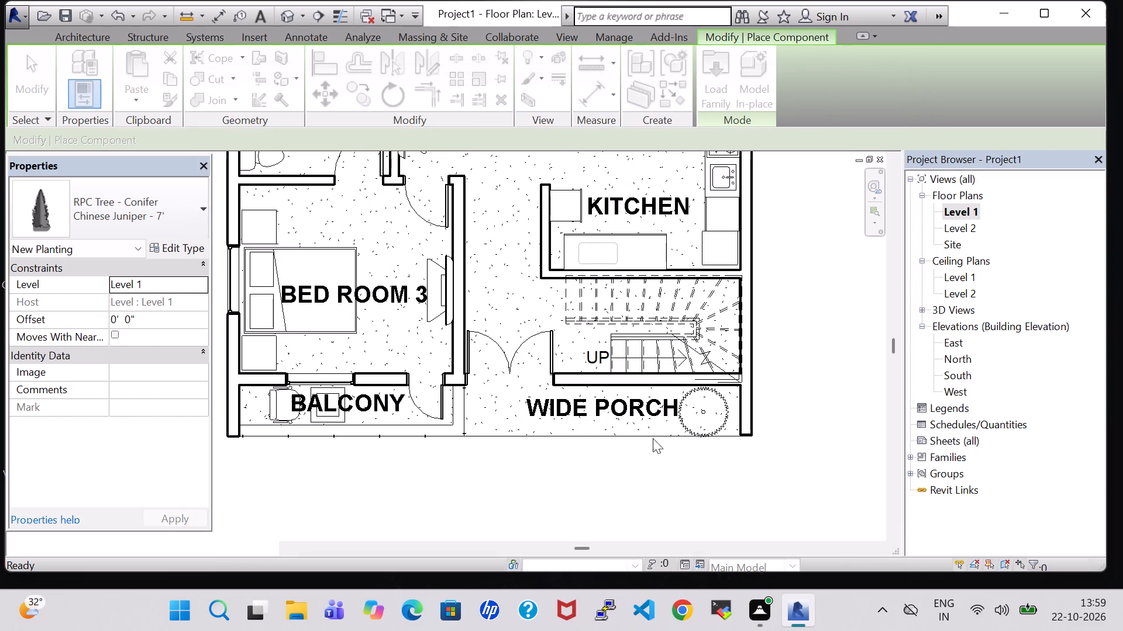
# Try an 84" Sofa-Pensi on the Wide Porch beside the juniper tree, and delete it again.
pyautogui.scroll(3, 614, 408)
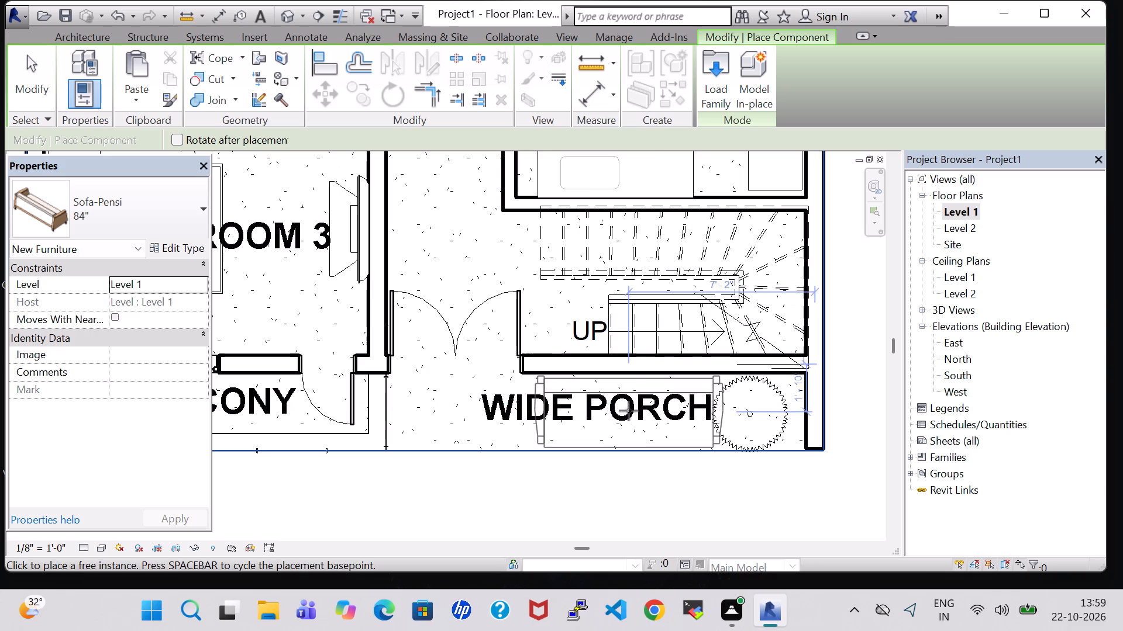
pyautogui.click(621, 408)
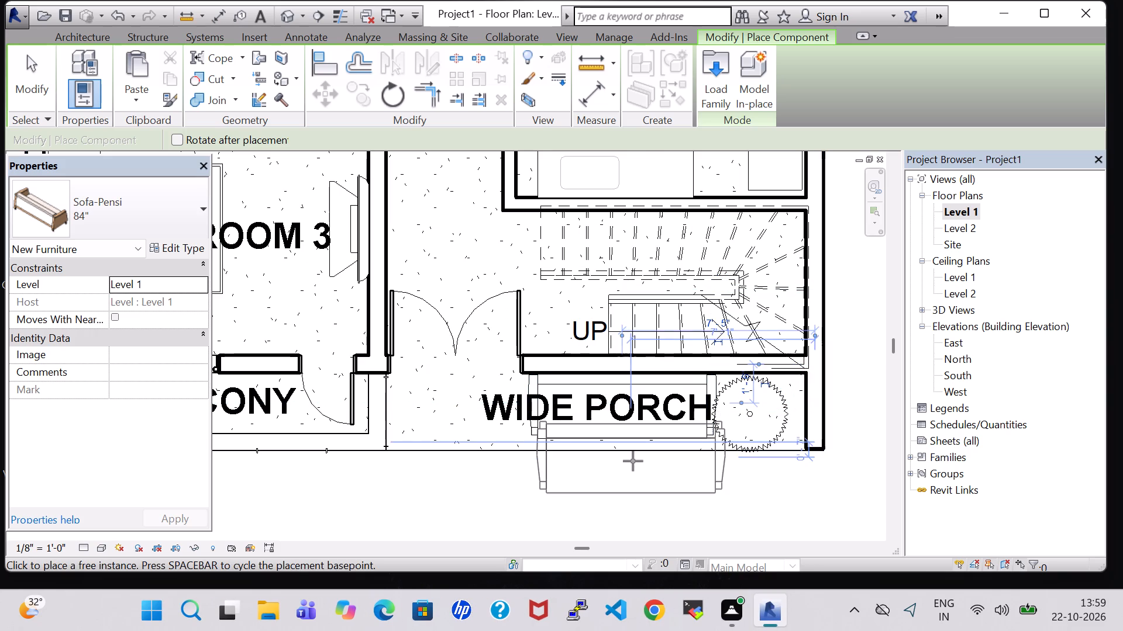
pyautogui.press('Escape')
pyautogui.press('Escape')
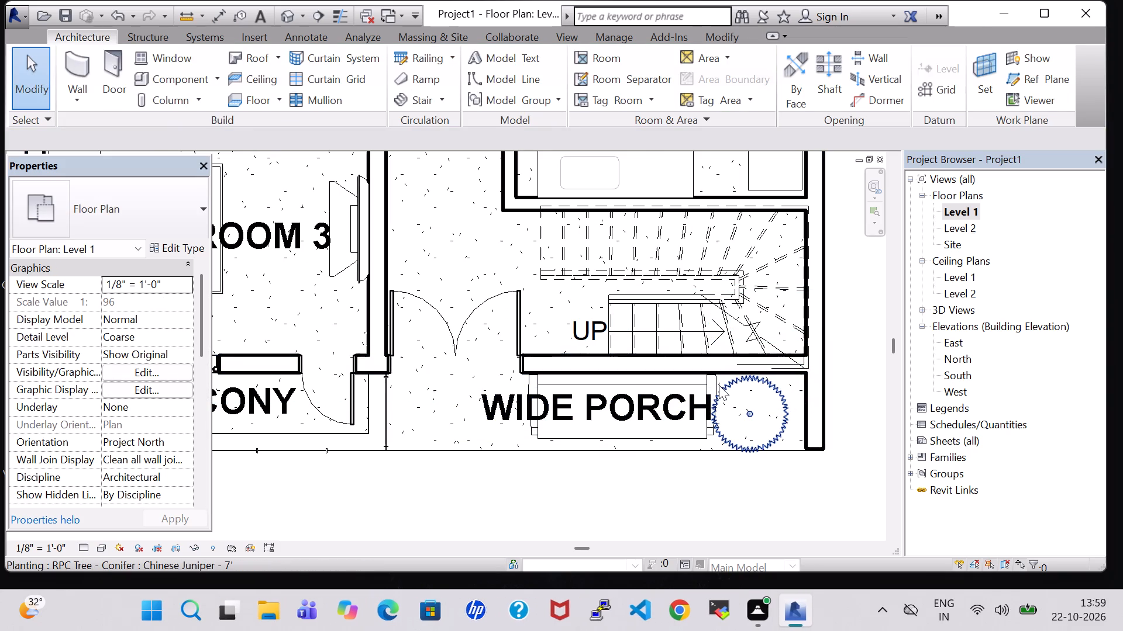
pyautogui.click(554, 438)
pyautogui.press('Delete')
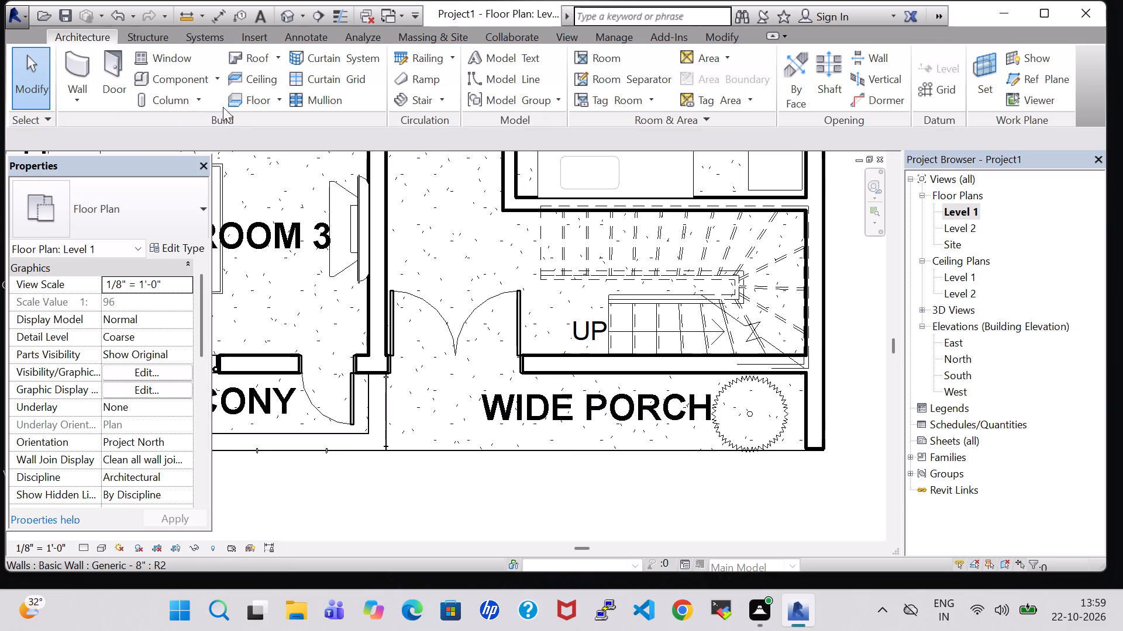
# Load the Park Bench family from the Site library's Accessories folder for component placement.
pyautogui.click(181, 78)
pyautogui.click(713, 91)
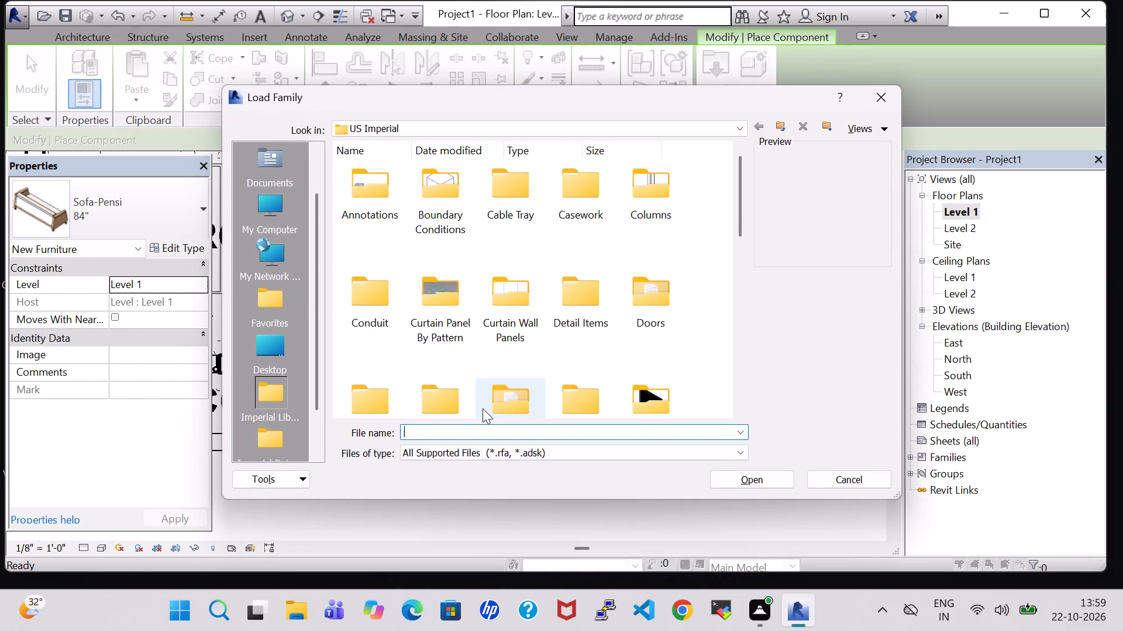
pyautogui.scroll(-2, 500, 382)
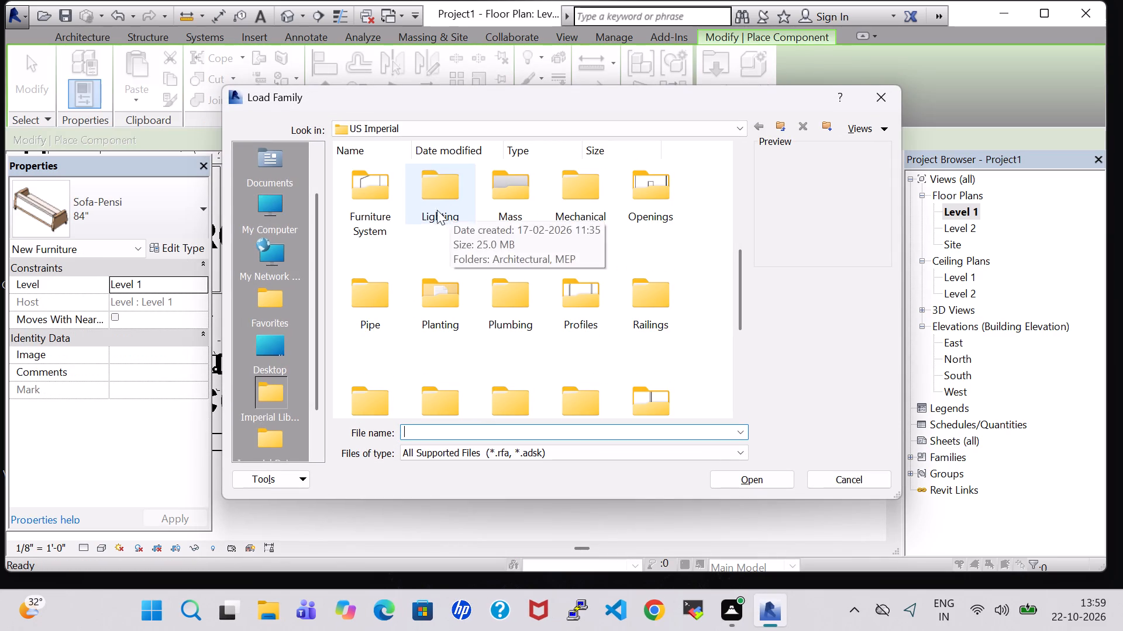
pyautogui.click(376, 209)
pyautogui.scroll(-2, 443, 268)
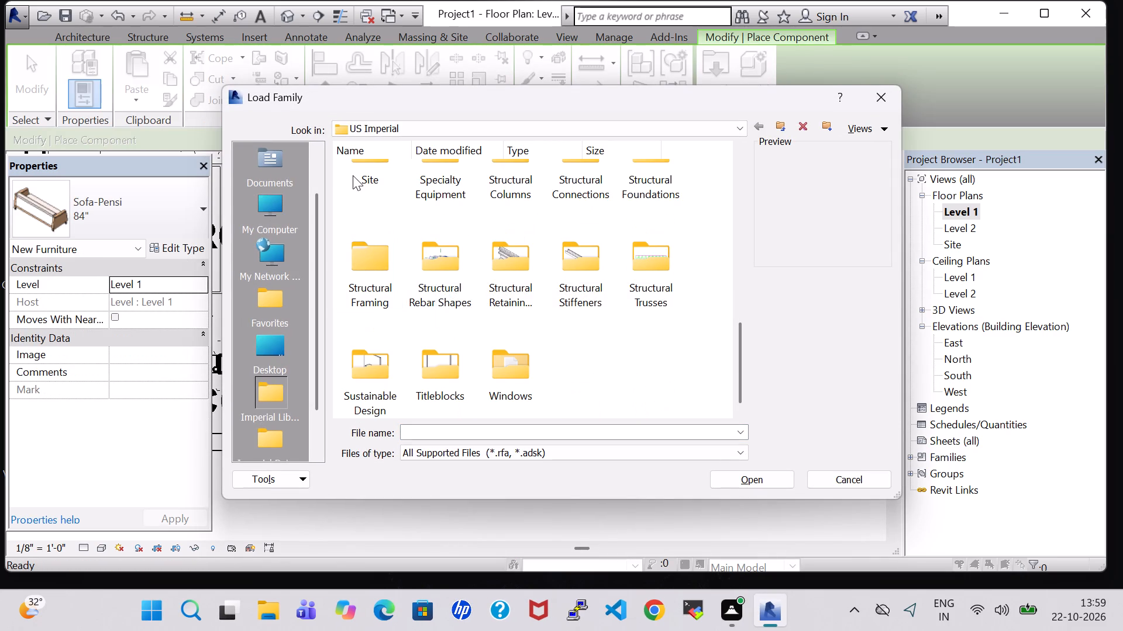
pyautogui.click(353, 175)
pyautogui.doubleClick(366, 171)
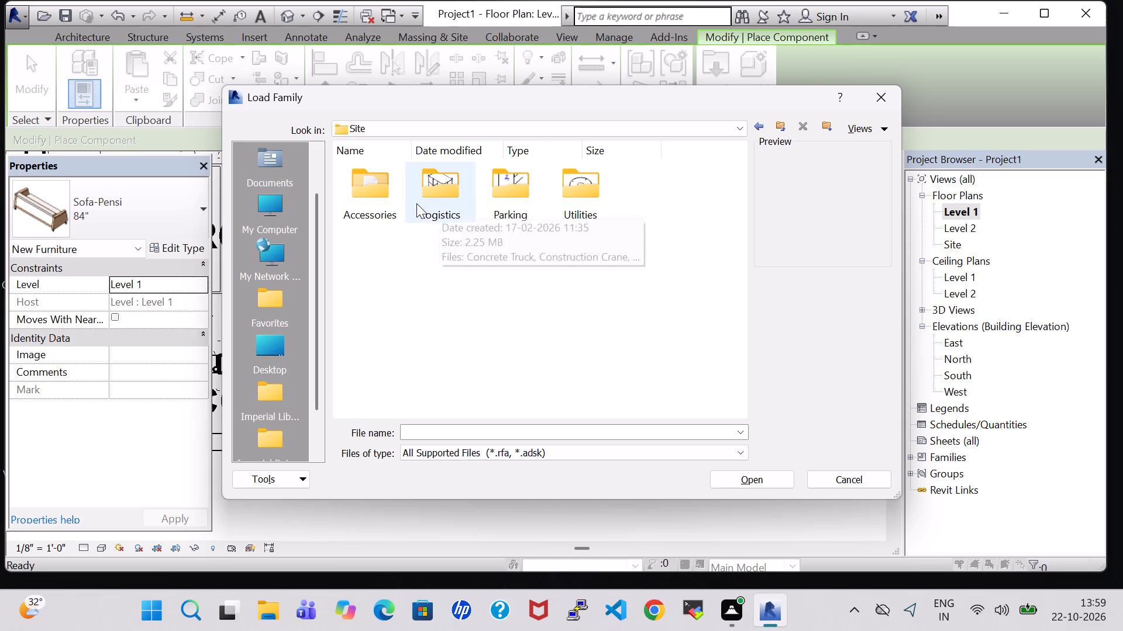
pyautogui.doubleClick(416, 203)
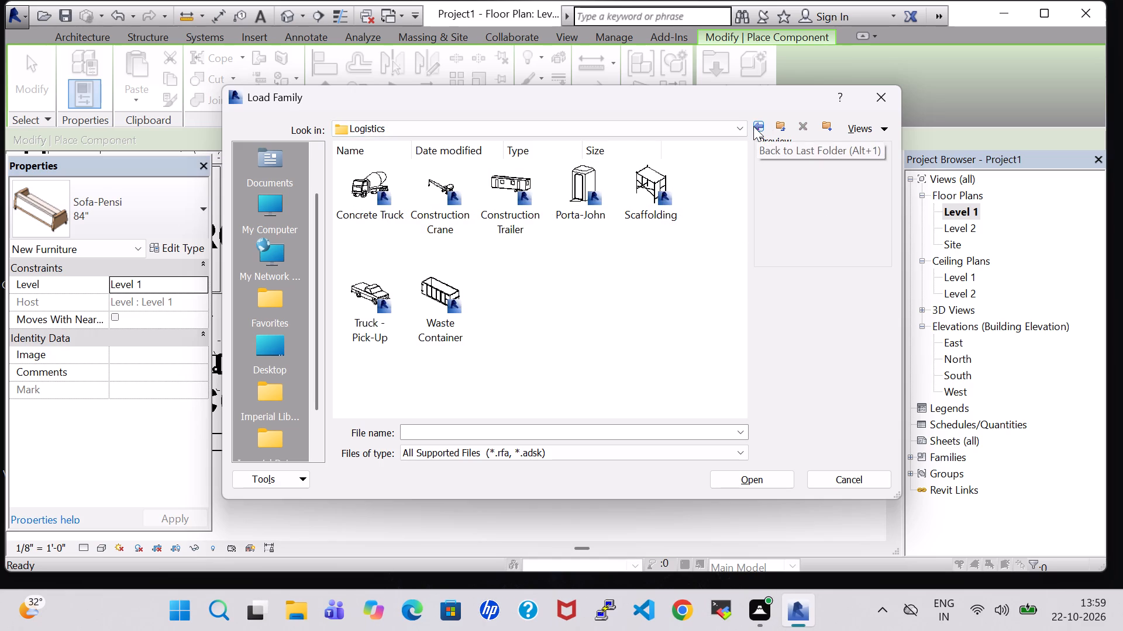
pyautogui.click(753, 126)
pyautogui.doubleClick(364, 179)
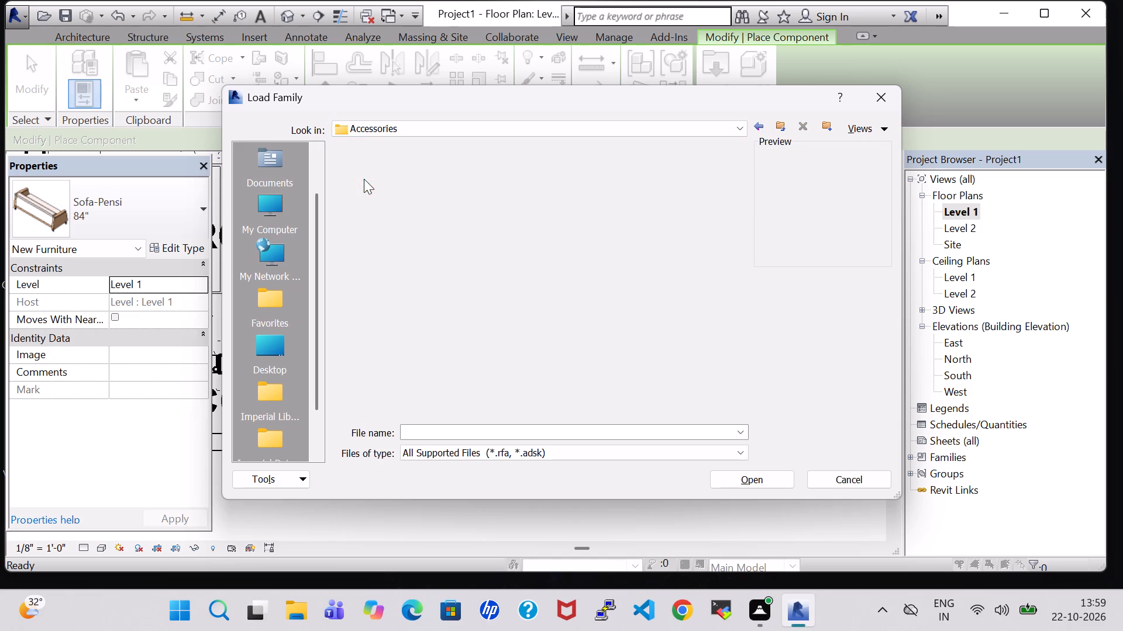
pyautogui.click(452, 292)
pyautogui.click(752, 477)
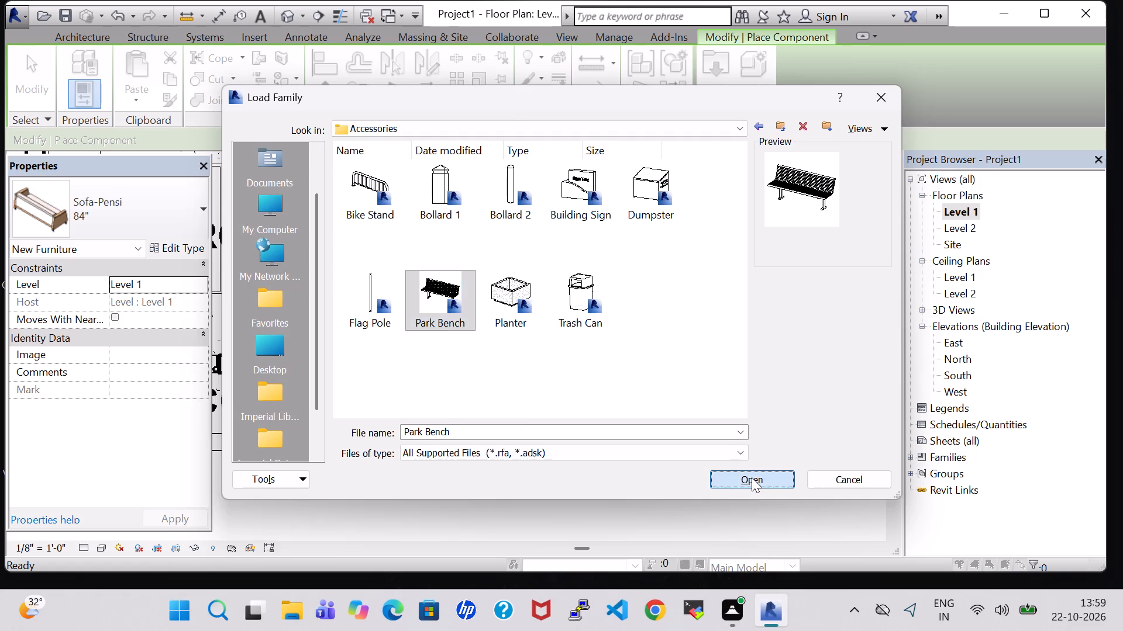
# Place one 72" Park Bench on the Wide Porch against the house wall, between the entrance doors and the juniper tree.
pyautogui.scroll(3, 515, 403)
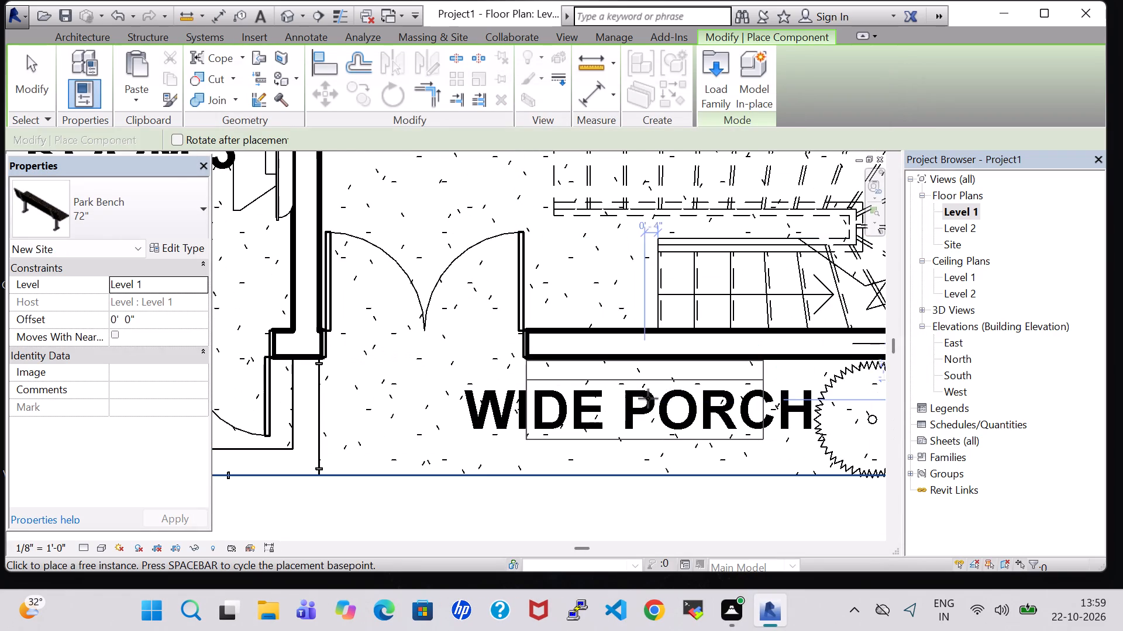
pyautogui.click(650, 398)
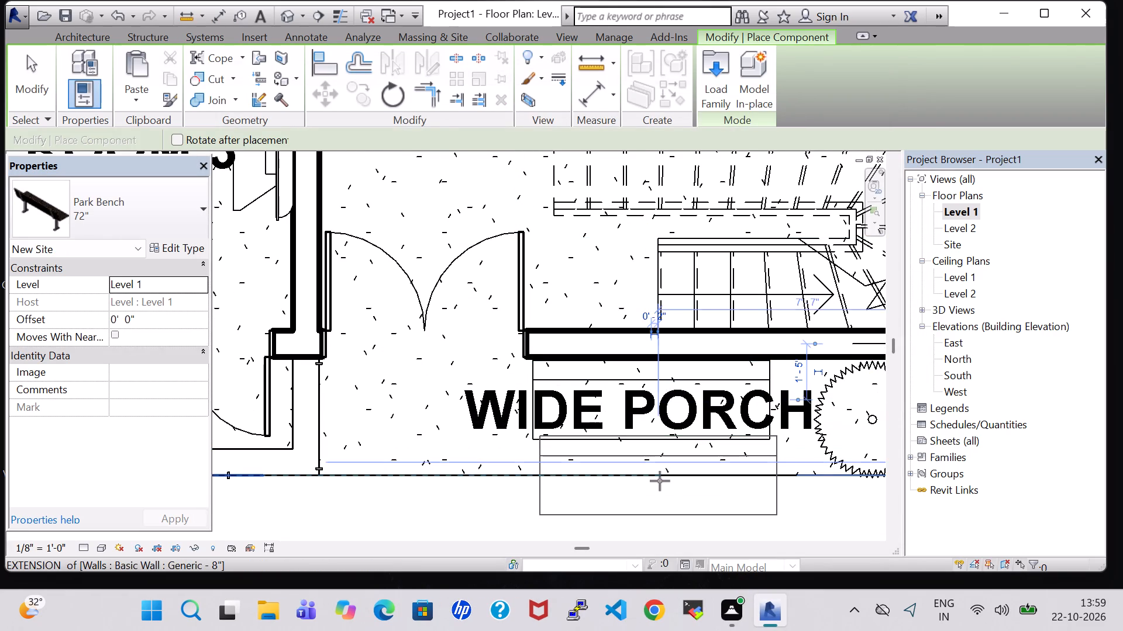
pyautogui.press('Escape')
pyautogui.press('Escape')
# Check the park bench in the 3D view and nudge it slightly along the porch wall toward the juniper tree.
pyautogui.click(289, 12)
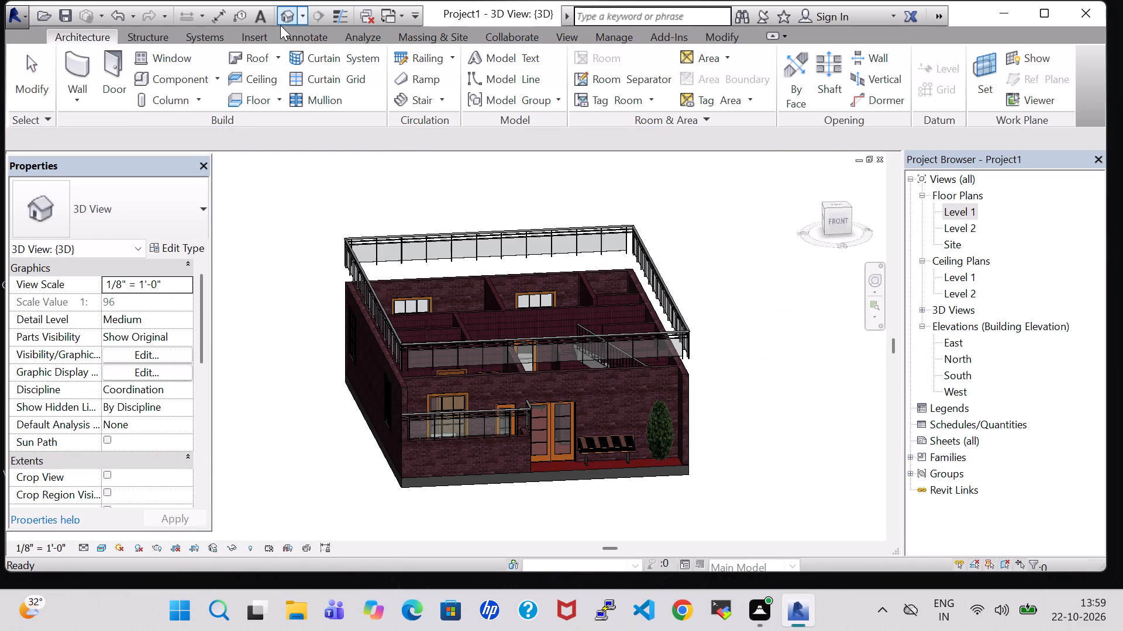
pyautogui.keyDown('shift'); pyautogui.moveTo(786, 400); pyautogui.dragTo(739, 429, button='middle'); pyautogui.keyUp('shift')
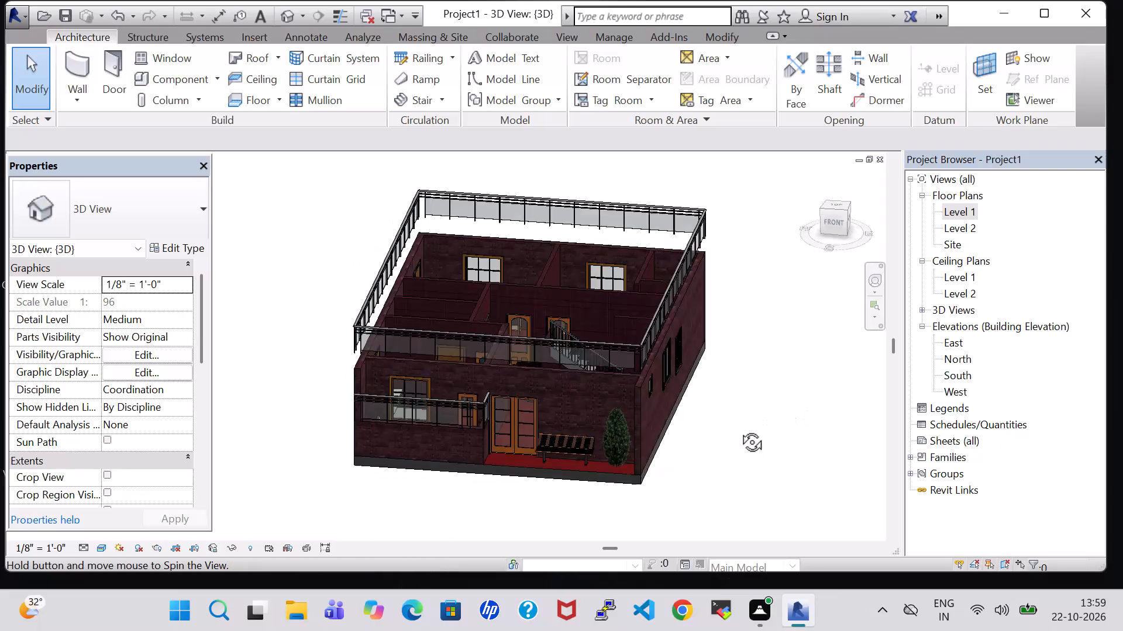
pyautogui.keyDown('shift'); pyautogui.moveTo(739, 429); pyautogui.dragTo(750, 474, button='middle'); pyautogui.keyUp('shift')
pyautogui.keyDown('shift'); pyautogui.middleClick(750, 474); pyautogui.keyUp('shift')
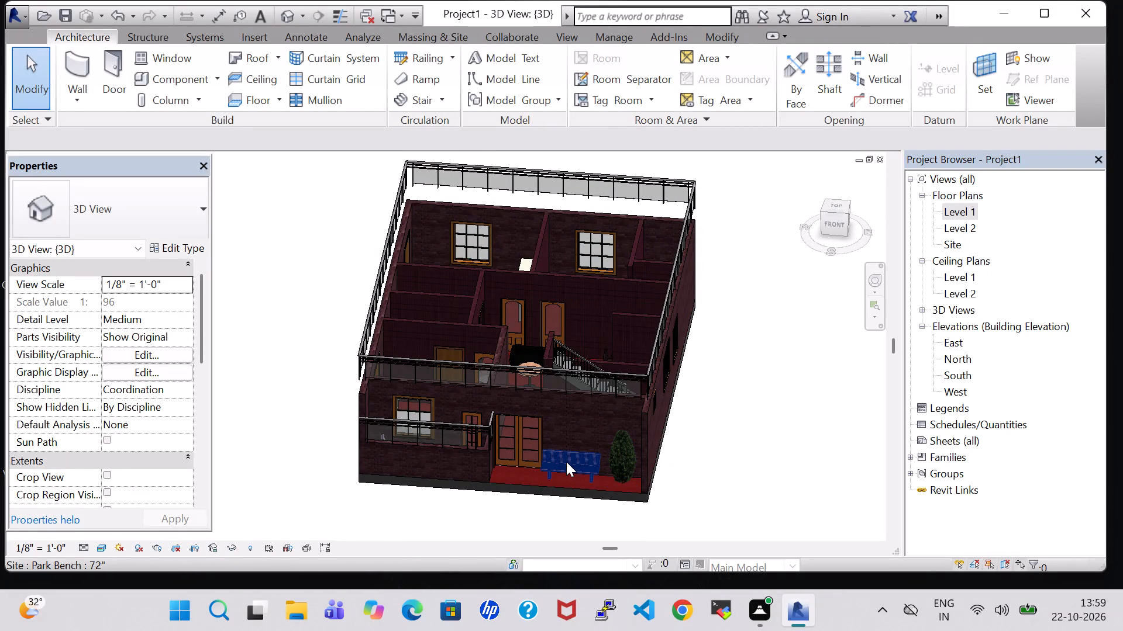
pyautogui.click(566, 462)
pyautogui.press('Right')
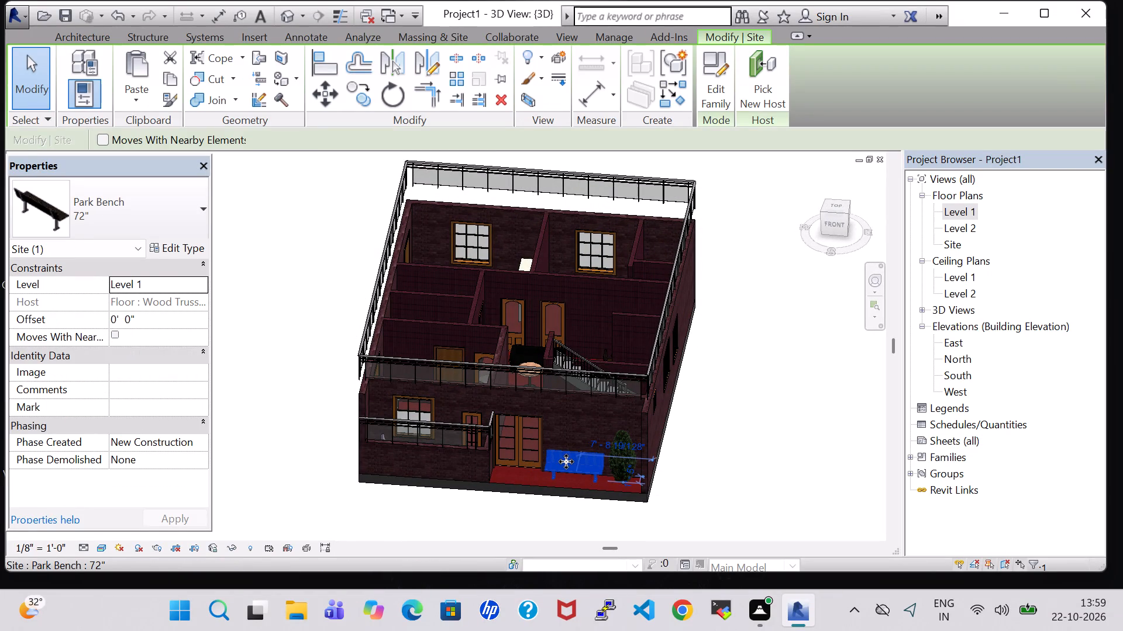
pyautogui.click(709, 466)
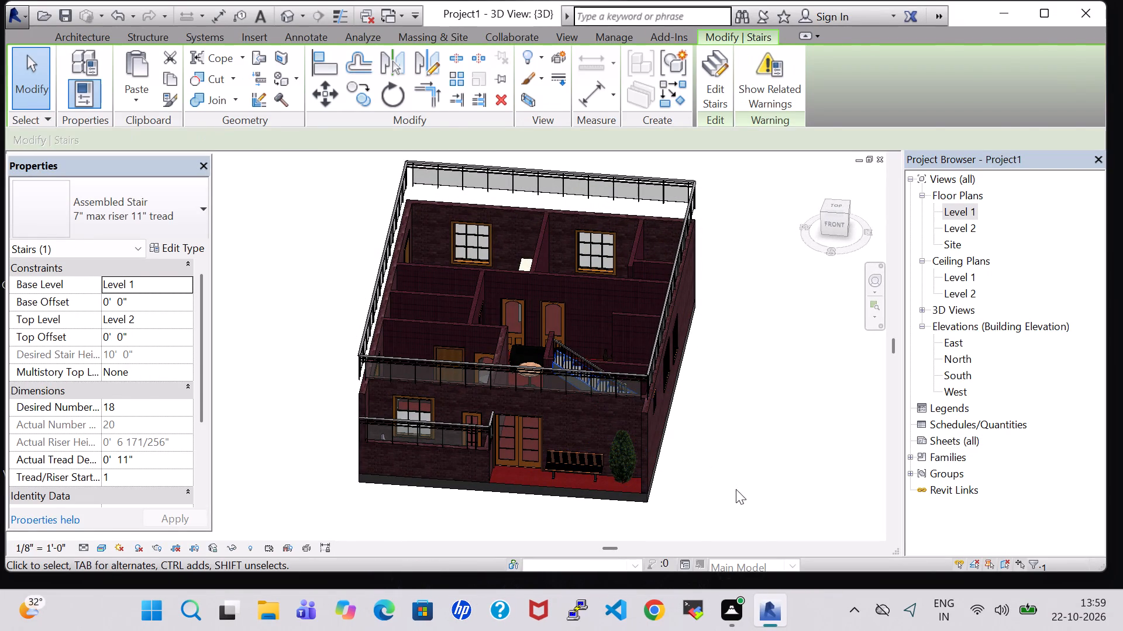
pyautogui.click(737, 498)
# Review the porch from several angles in 3D, and examine the furnished rooms across the whole Level 1 plan.
pyautogui.keyDown('shift'); pyautogui.moveTo(738, 498); pyautogui.dragTo(778, 419, button='middle'); pyautogui.keyUp('shift')
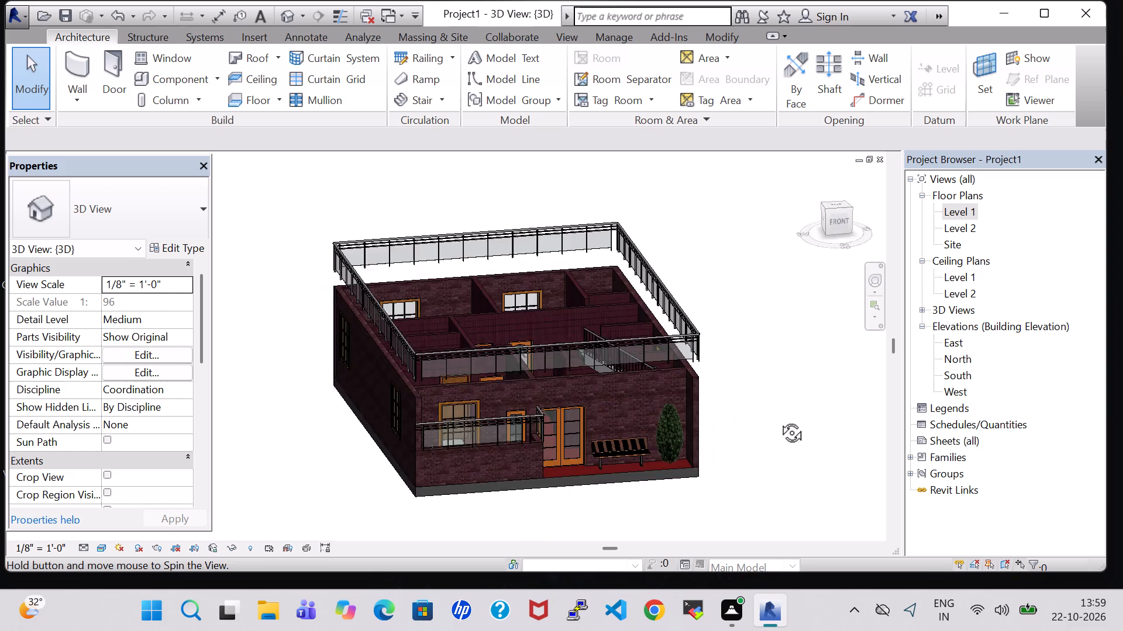
pyautogui.keyDown('shift'); pyautogui.moveTo(778, 419); pyautogui.dragTo(763, 442, button='middle'); pyautogui.keyUp('shift')
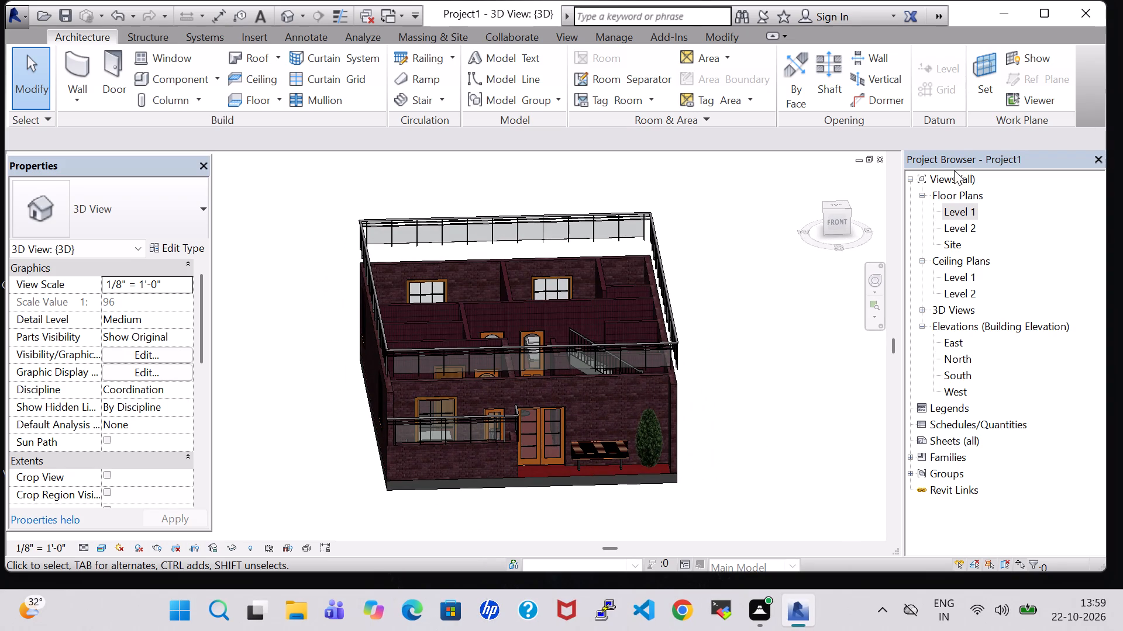
pyautogui.doubleClick(958, 214)
pyautogui.scroll(-4, 654, 351)
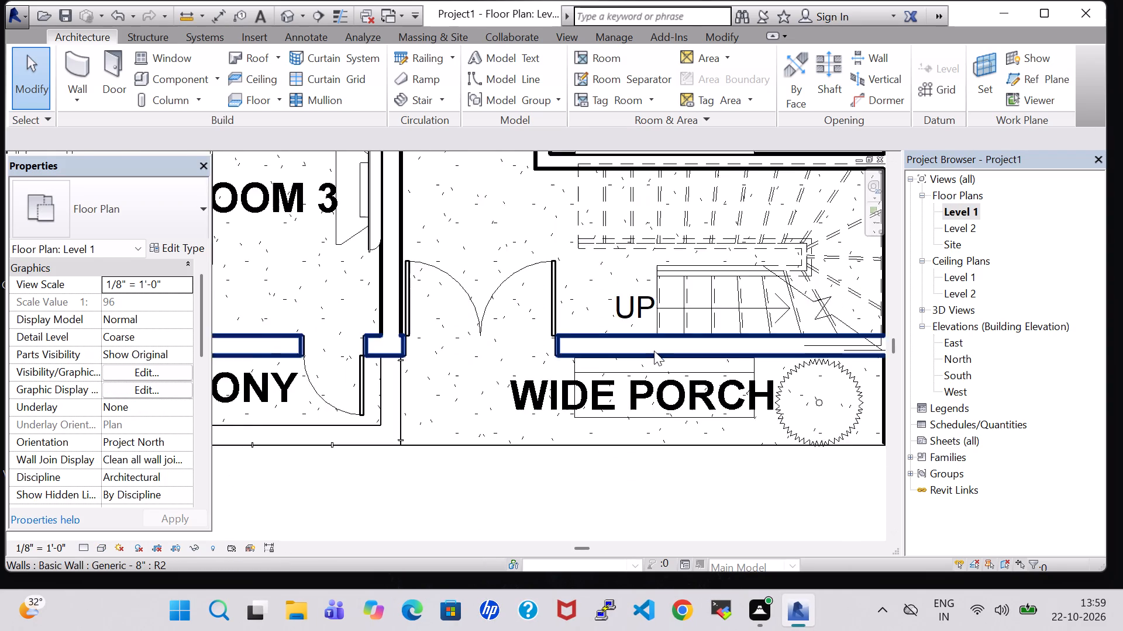
pyautogui.scroll(-3, 654, 351)
pyautogui.moveTo(552, 276); pyautogui.dragTo(553, 383, button='middle')
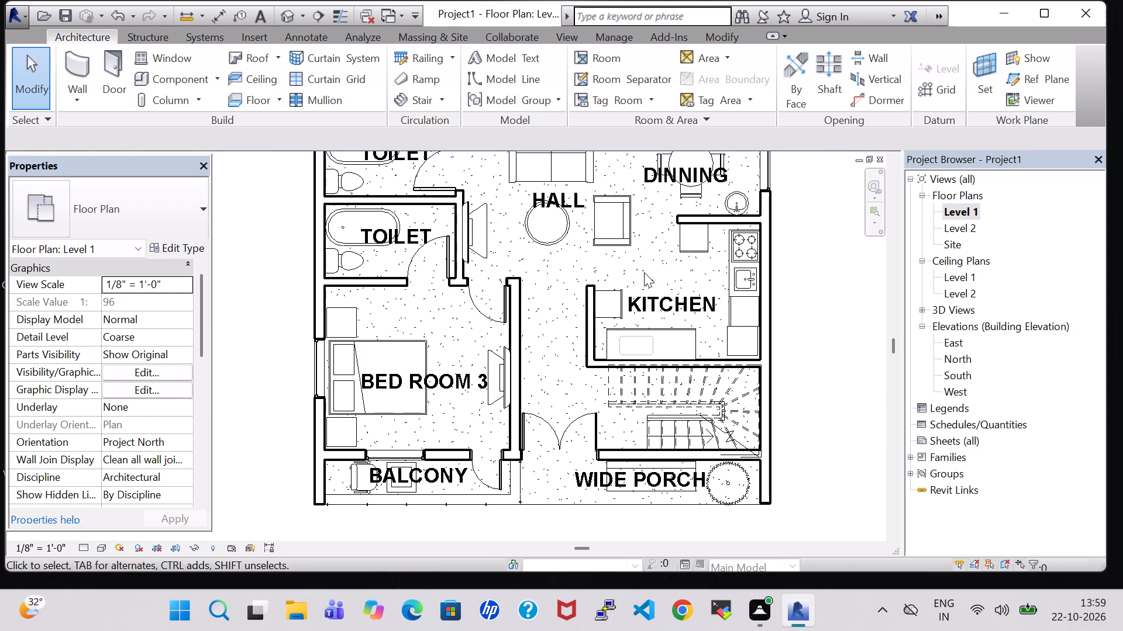
pyautogui.moveTo(831, 302); pyautogui.dragTo(831, 361, button='middle')
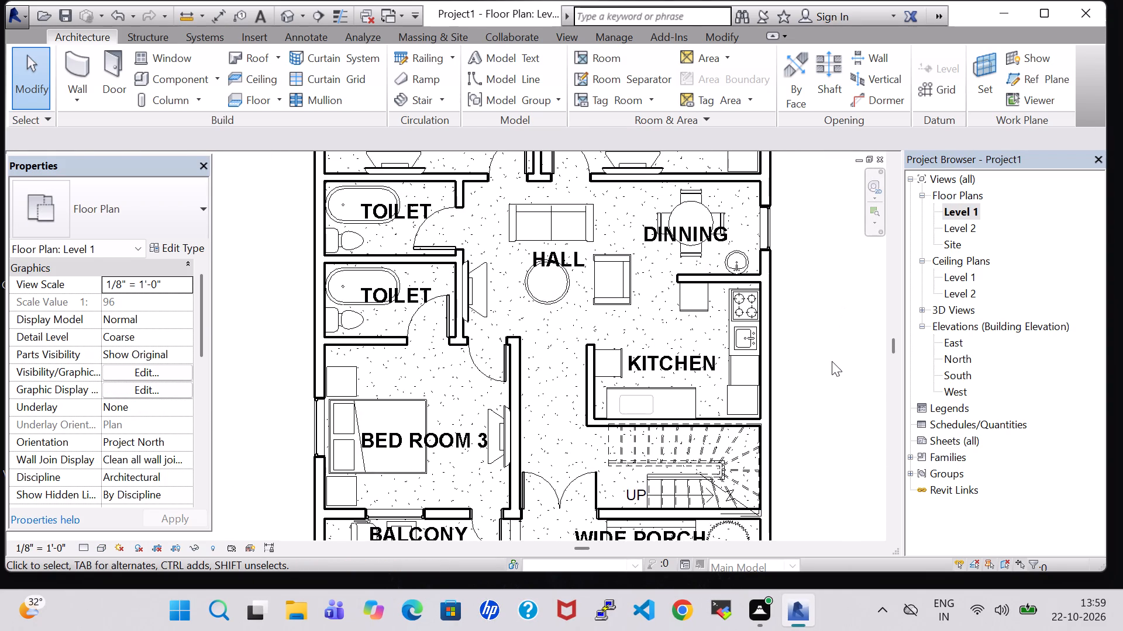
pyautogui.scroll(-2, 849, 341)
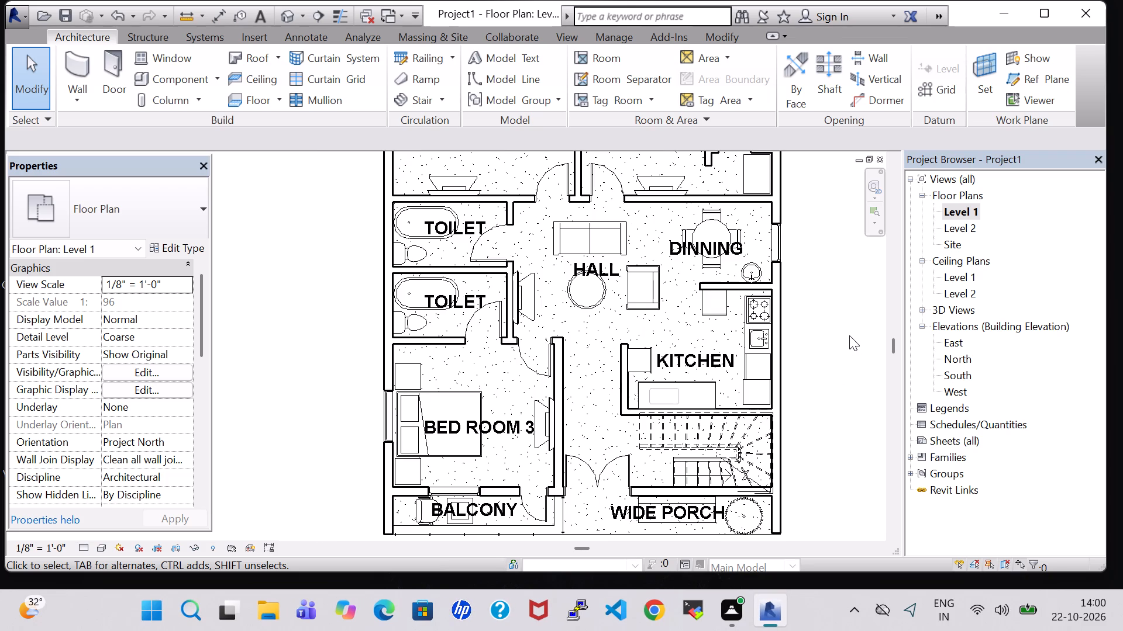
pyautogui.middleClick(849, 335)
pyautogui.moveTo(849, 338); pyautogui.dragTo(810, 393, button='middle')
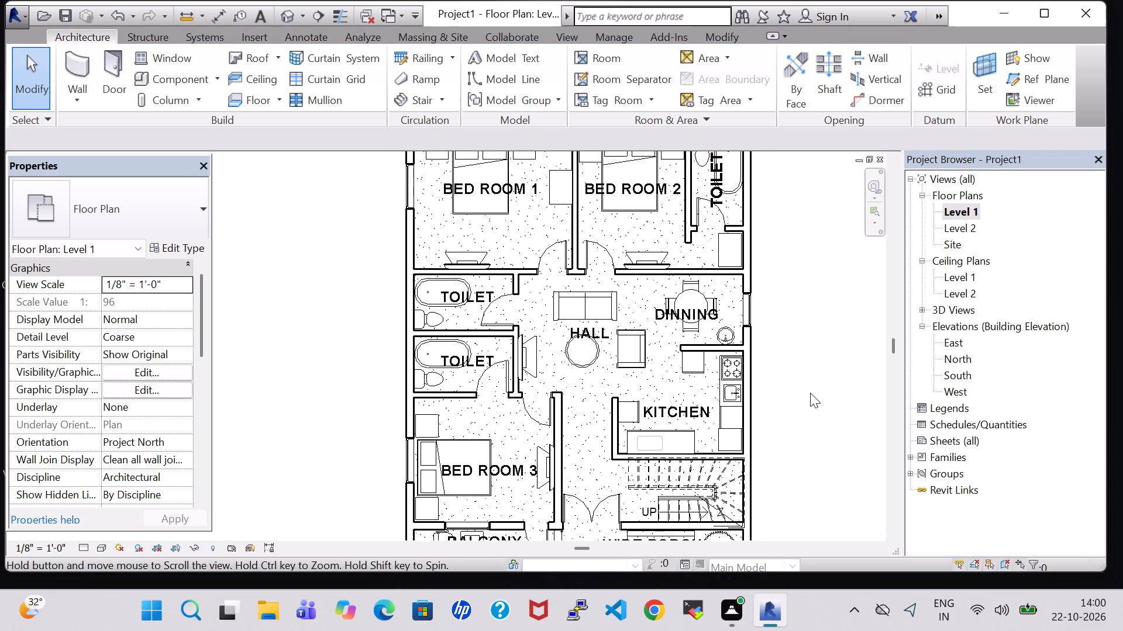
pyautogui.middleClick(810, 393)
pyautogui.scroll(-1, 810, 393)
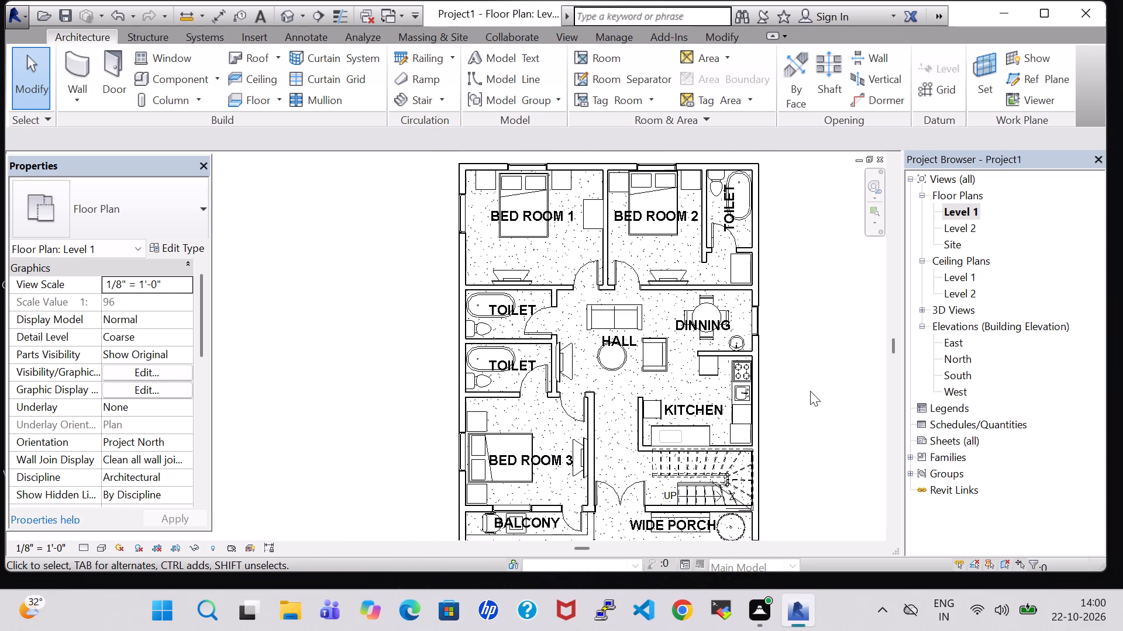
pyautogui.scroll(-1, 787, 382)
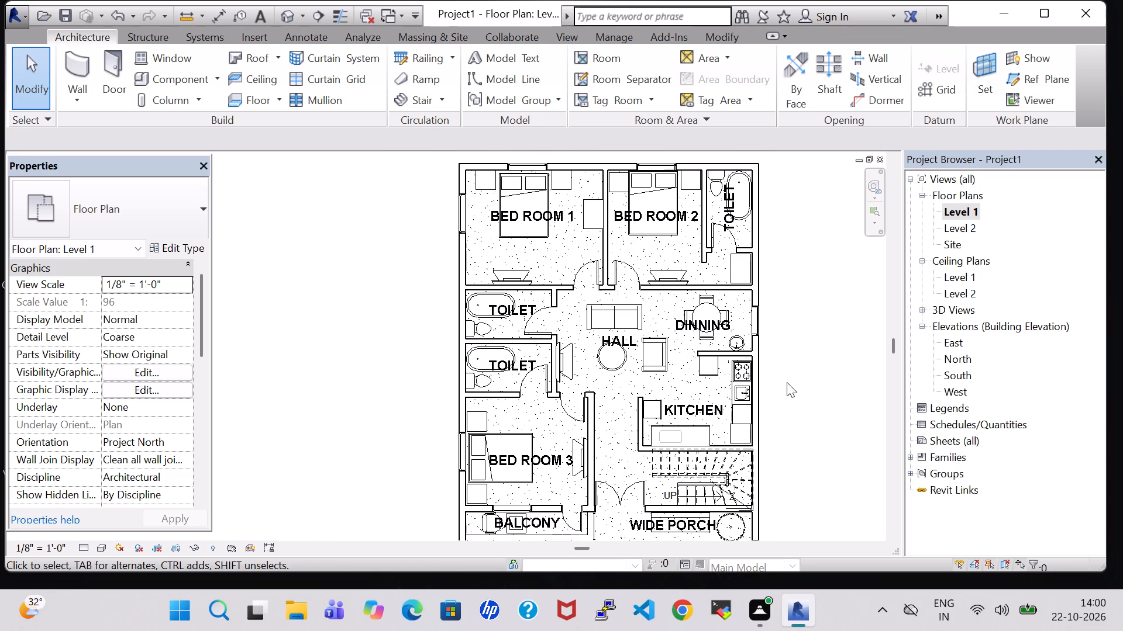
pyautogui.moveTo(787, 382); pyautogui.dragTo(704, 358, button='middle')
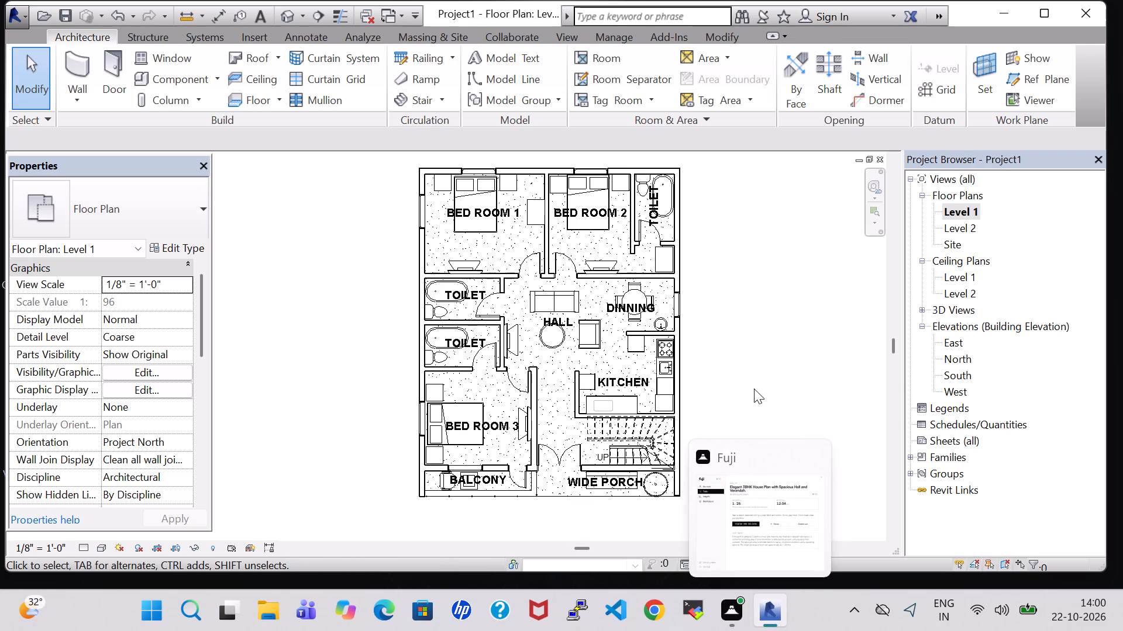
pyautogui.click(761, 385)
pyautogui.scroll(1, 716, 356)
pyautogui.moveTo(728, 361); pyautogui.dragTo(769, 370, button='middle')
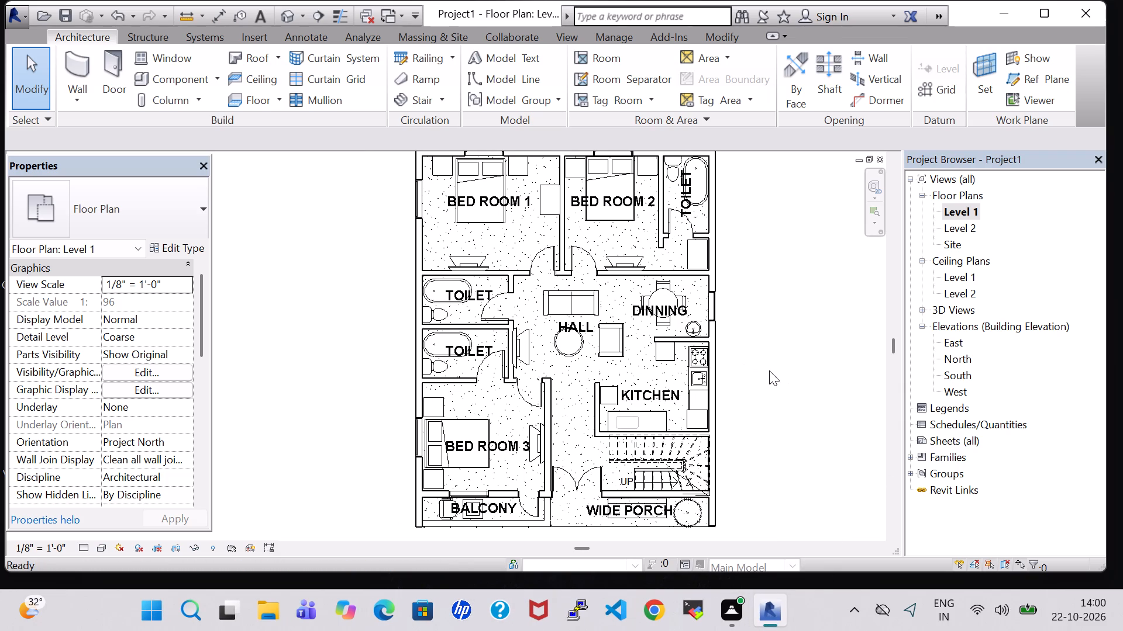
pyautogui.scroll(-1, 769, 370)
pyautogui.moveTo(769, 370); pyautogui.dragTo(731, 364, button='middle')
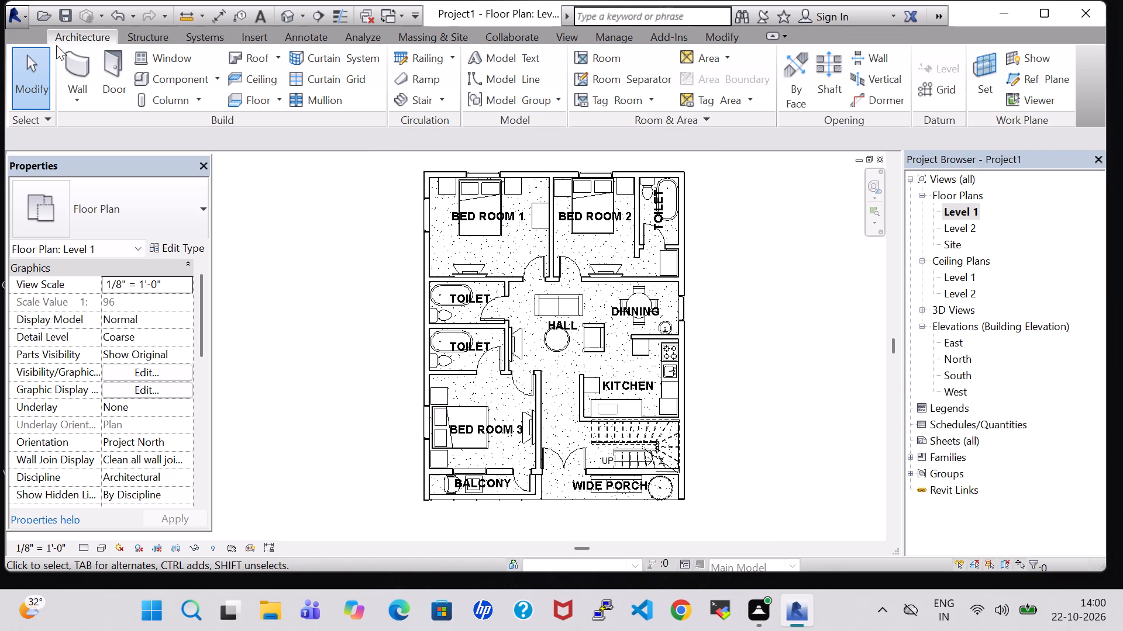
# Load the Mirror-Ellipse family from the library's Furniture folder for component placement.
pyautogui.click(173, 82)
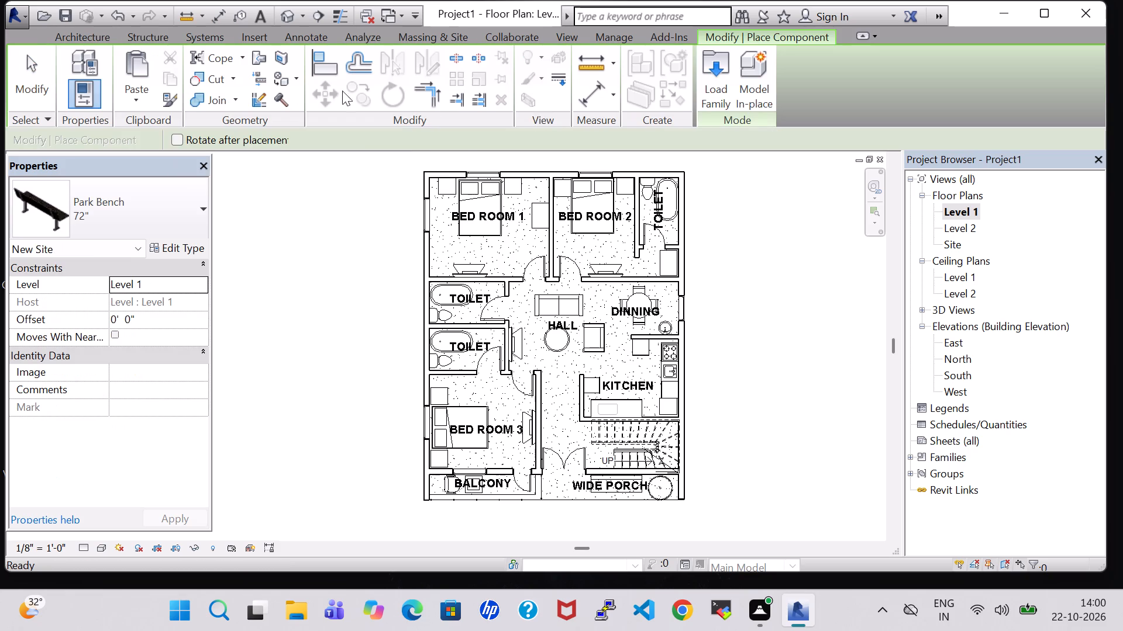
pyautogui.click(718, 103)
pyautogui.scroll(-1, 622, 347)
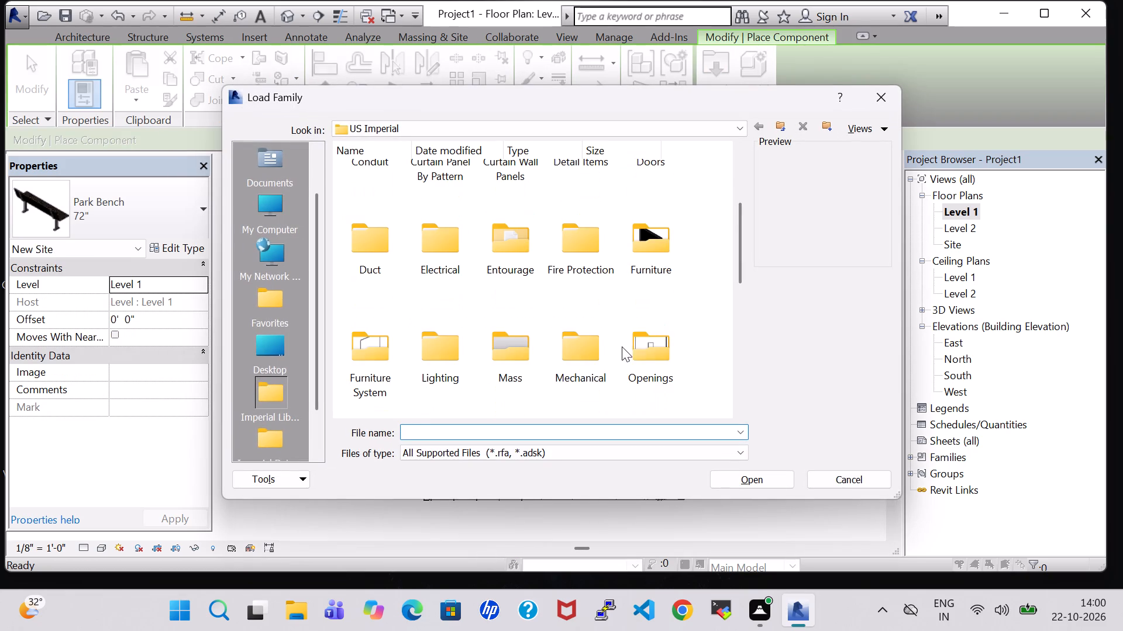
pyautogui.doubleClick(645, 238)
pyautogui.click(661, 183)
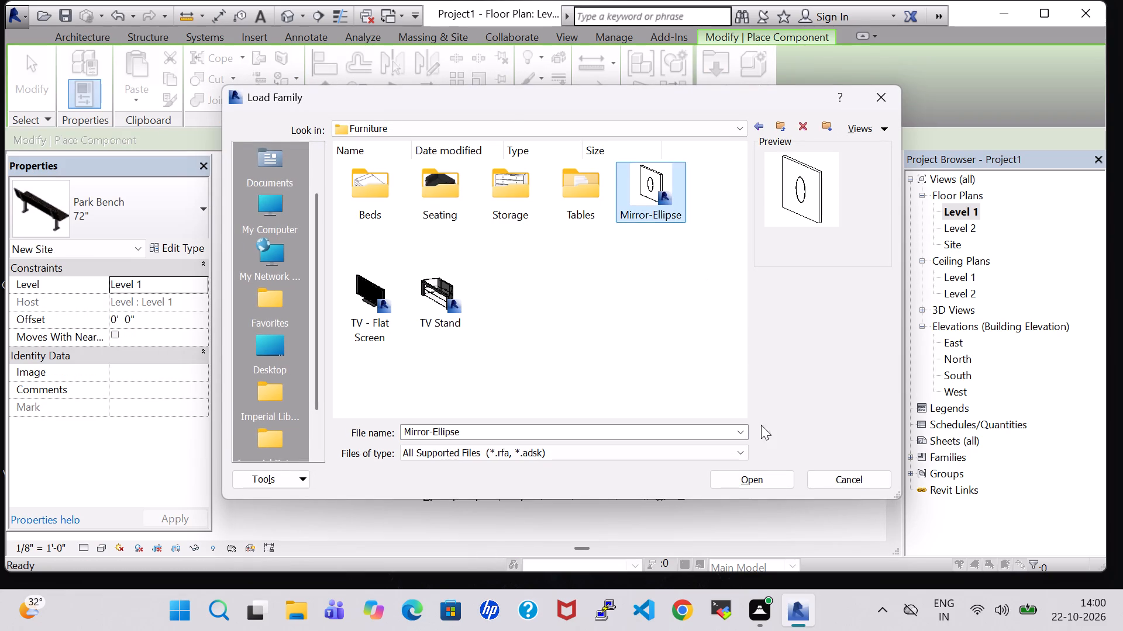
pyautogui.click(750, 481)
pyautogui.scroll(5, 546, 245)
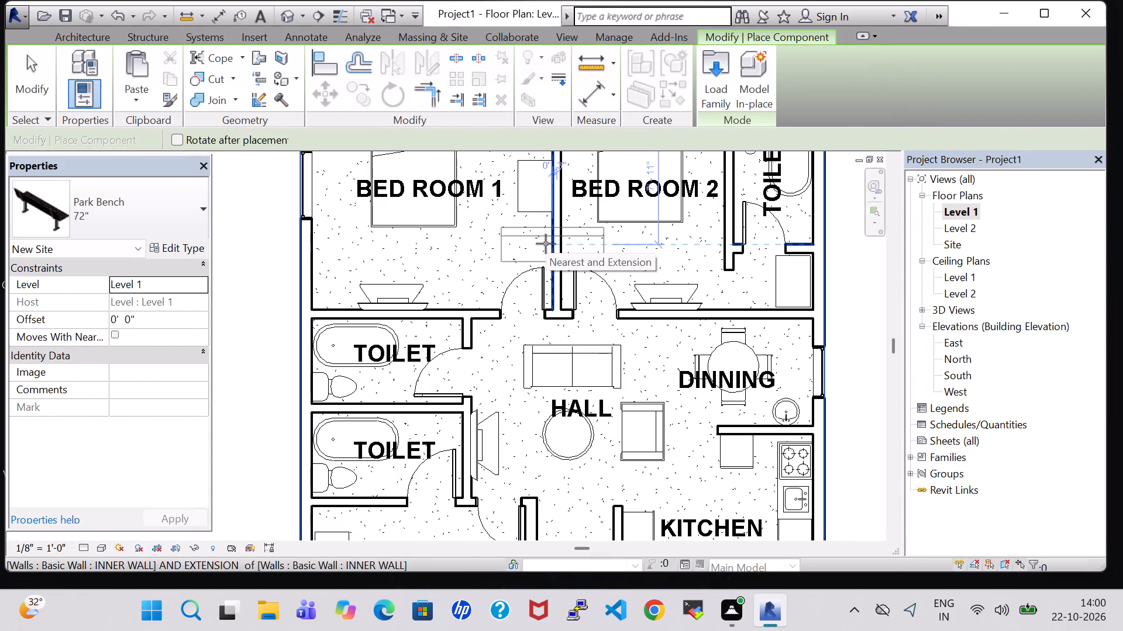
pyautogui.press('Escape')
pyautogui.press('Escape')
# Place a 24" x 48" Mirror-Ellipse on Bed Room 1's exterior side wall below the window, about 3'-2" from the toilet wall.
pyautogui.click(191, 80)
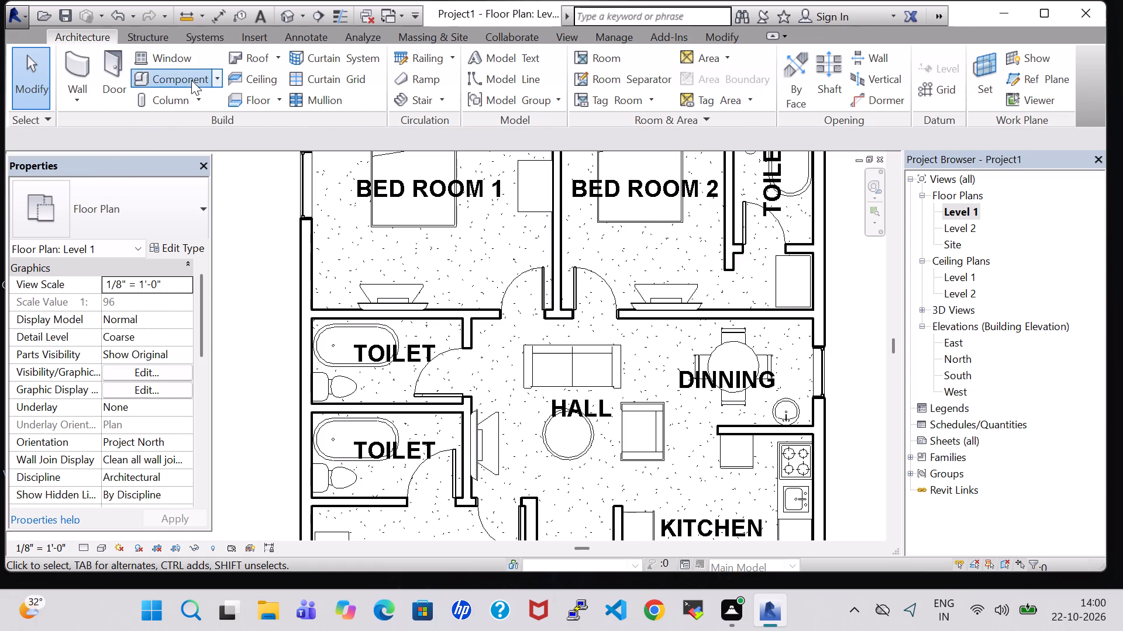
pyautogui.click(144, 202)
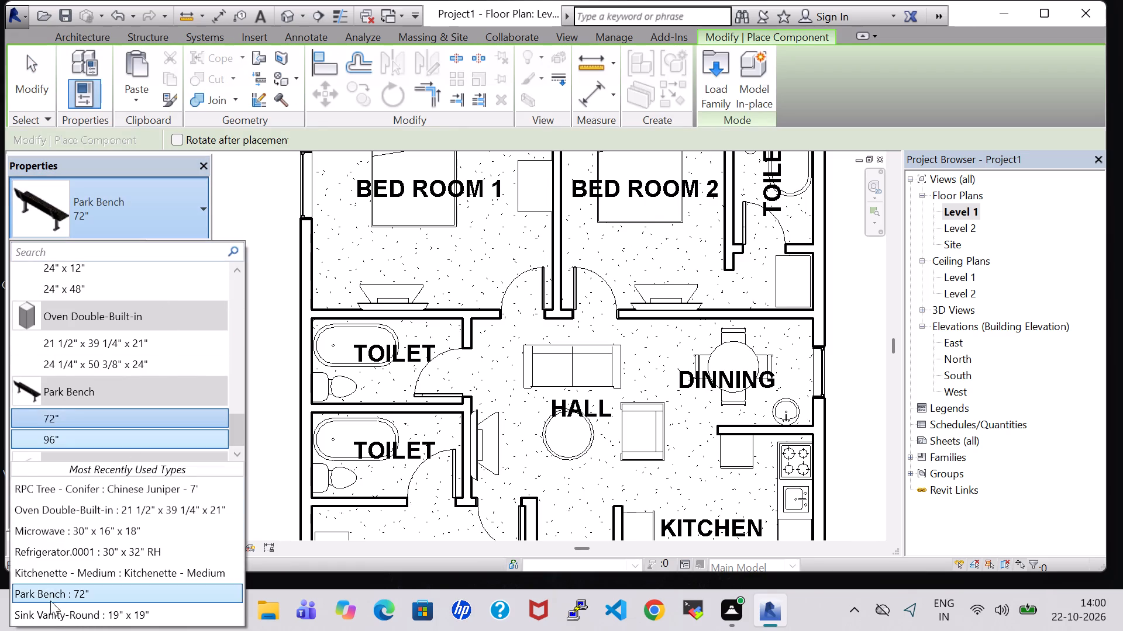
pyautogui.scroll(1, 68, 540)
pyautogui.scroll(-1, 68, 540)
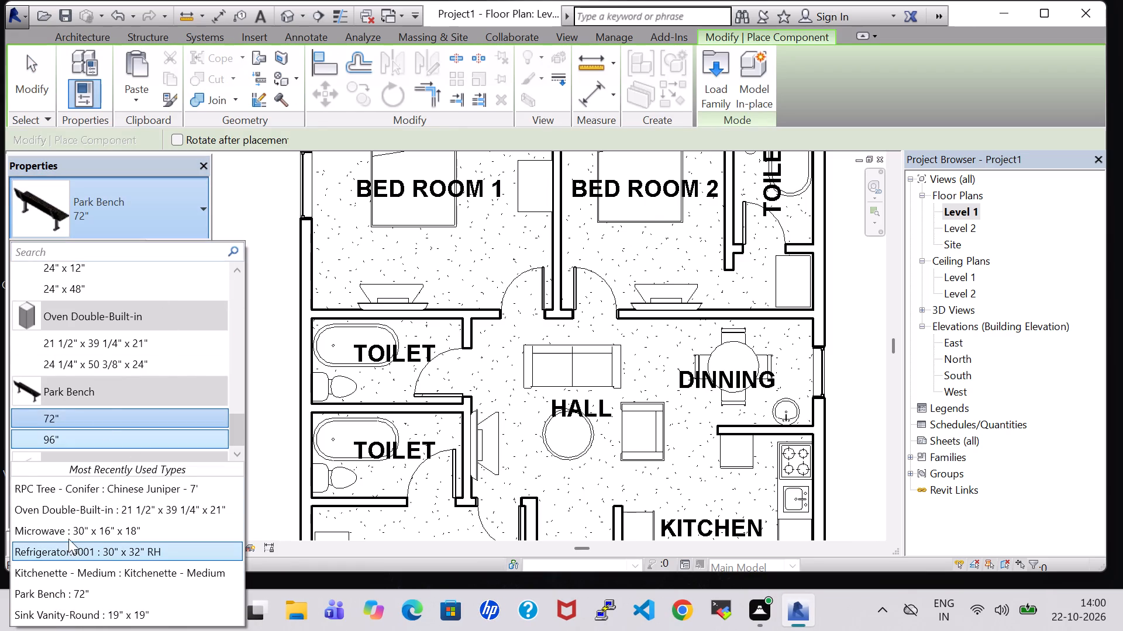
pyautogui.scroll(-4, 126, 351)
pyautogui.moveTo(236, 427); pyautogui.dragTo(236, 421)
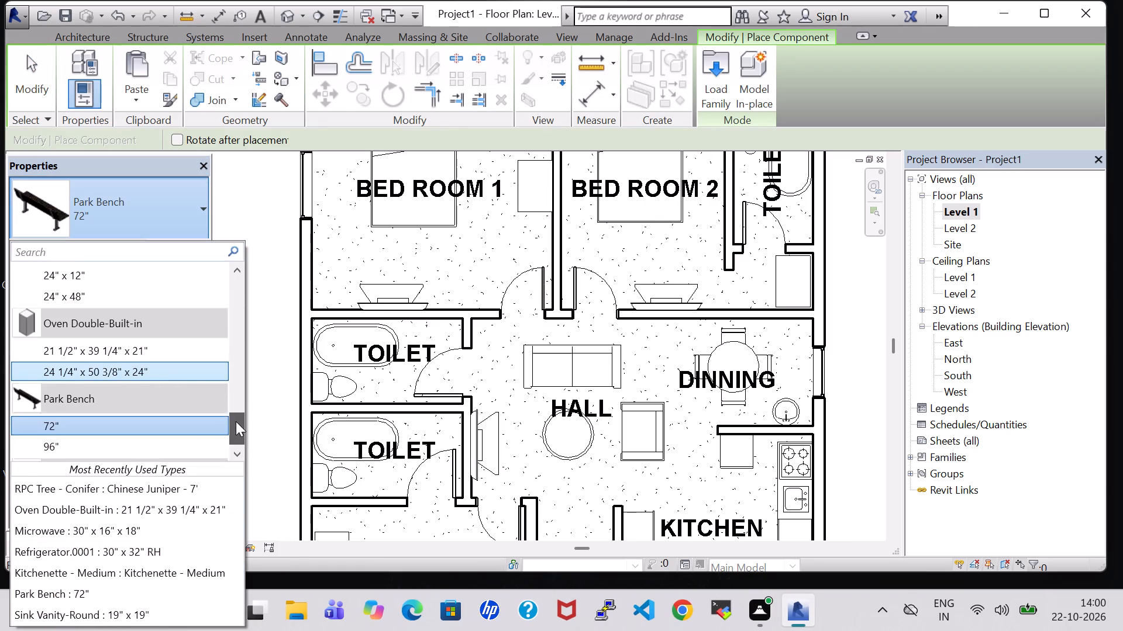
pyautogui.moveTo(236, 421); pyautogui.dragTo(237, 405)
pyautogui.click(74, 376)
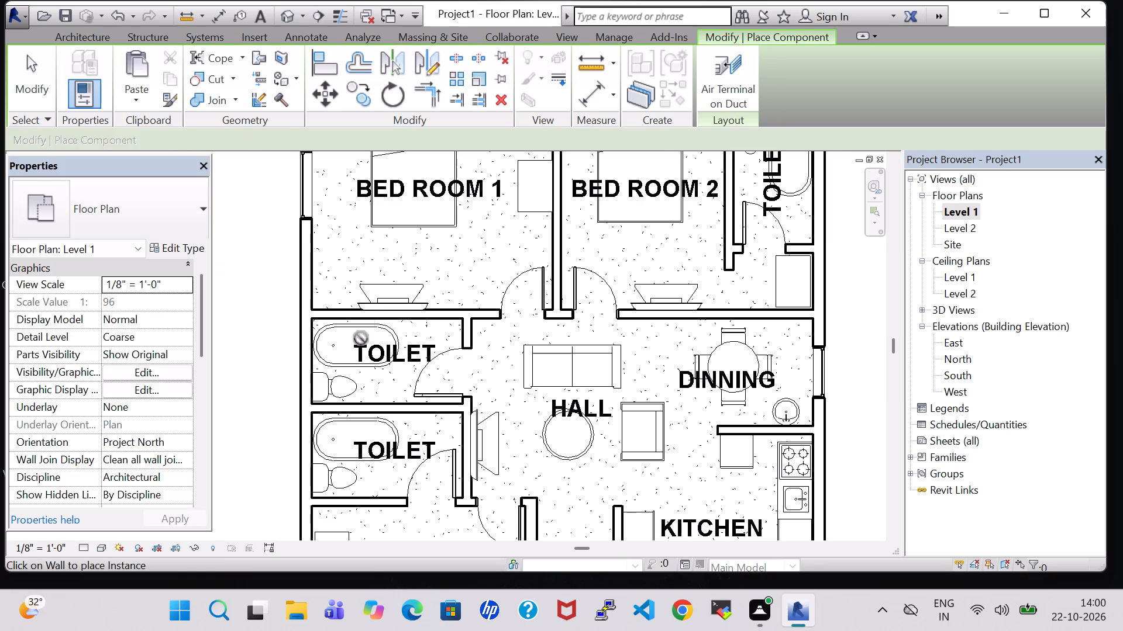
pyautogui.scroll(3, 440, 289)
pyautogui.click(154, 210)
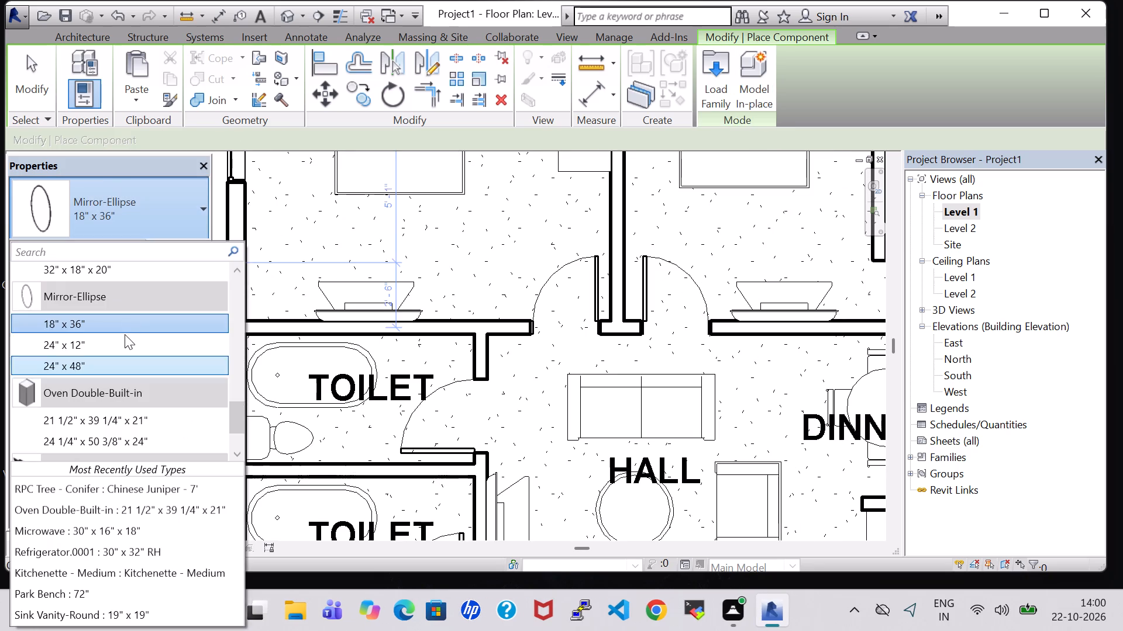
pyautogui.click(99, 366)
pyautogui.scroll(3, 535, 241)
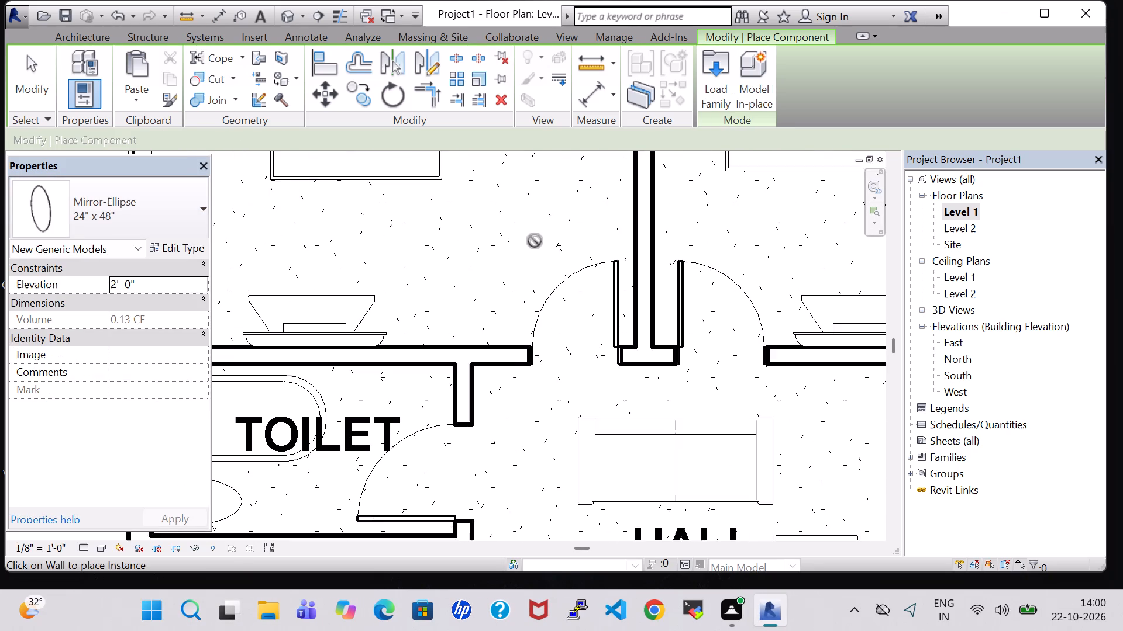
pyautogui.moveTo(535, 241); pyautogui.dragTo(579, 315, button='middle')
pyautogui.scroll(-6, 490, 317)
pyautogui.moveTo(495, 325); pyautogui.dragTo(517, 339, button='middle')
pyautogui.scroll(5, 358, 338)
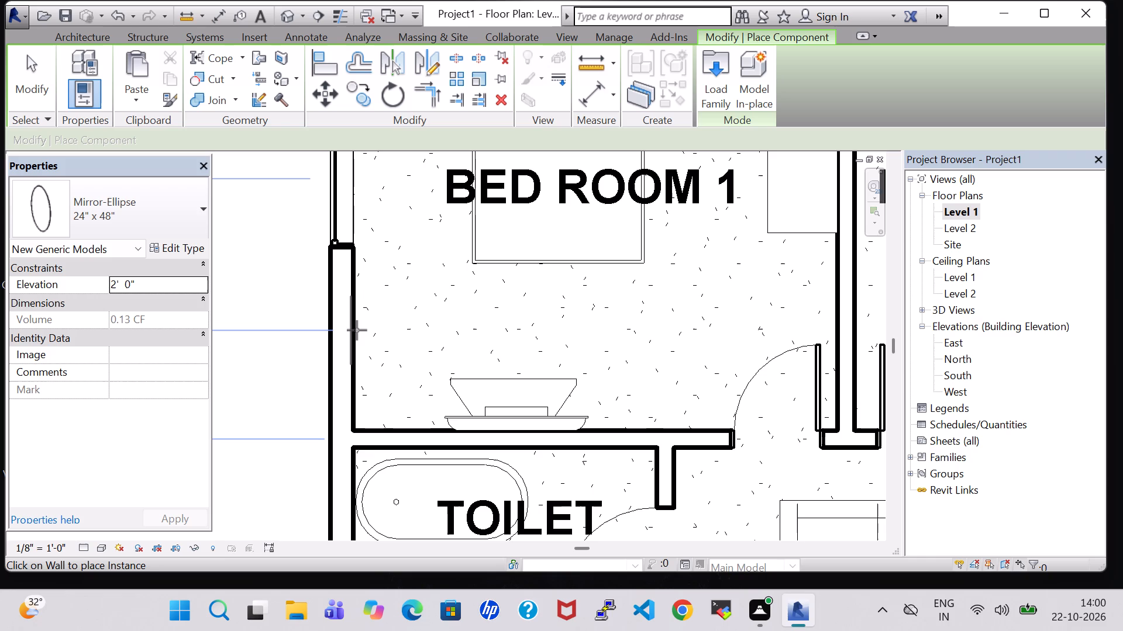
pyautogui.click(357, 330)
# Place another 24" x 48" Mirror-Ellipse on Bed Room 2's side of the wall shared with its toilet, near the wall's free end.
pyautogui.scroll(-3, 422, 328)
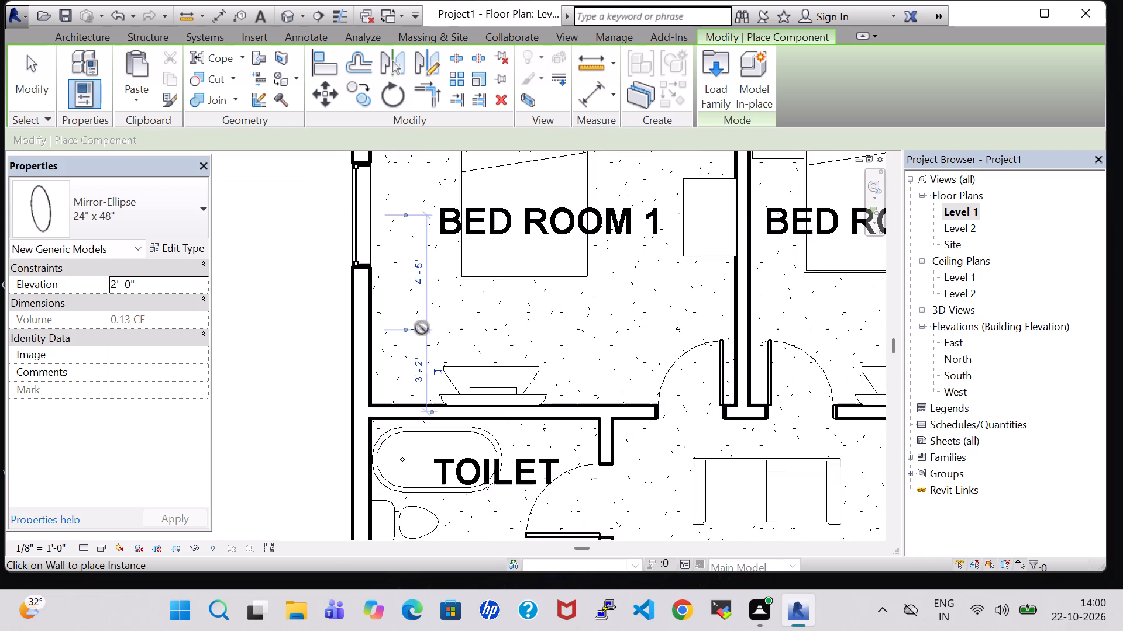
pyautogui.scroll(-3, 422, 328)
pyautogui.moveTo(536, 322); pyautogui.dragTo(399, 325, button='middle')
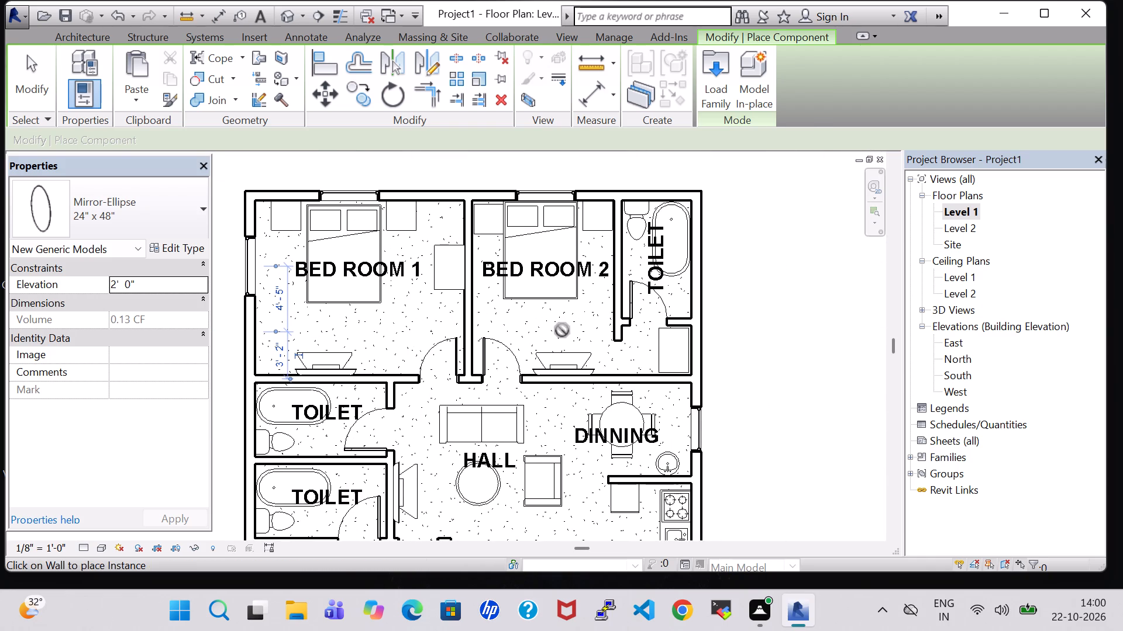
pyautogui.scroll(2, 594, 308)
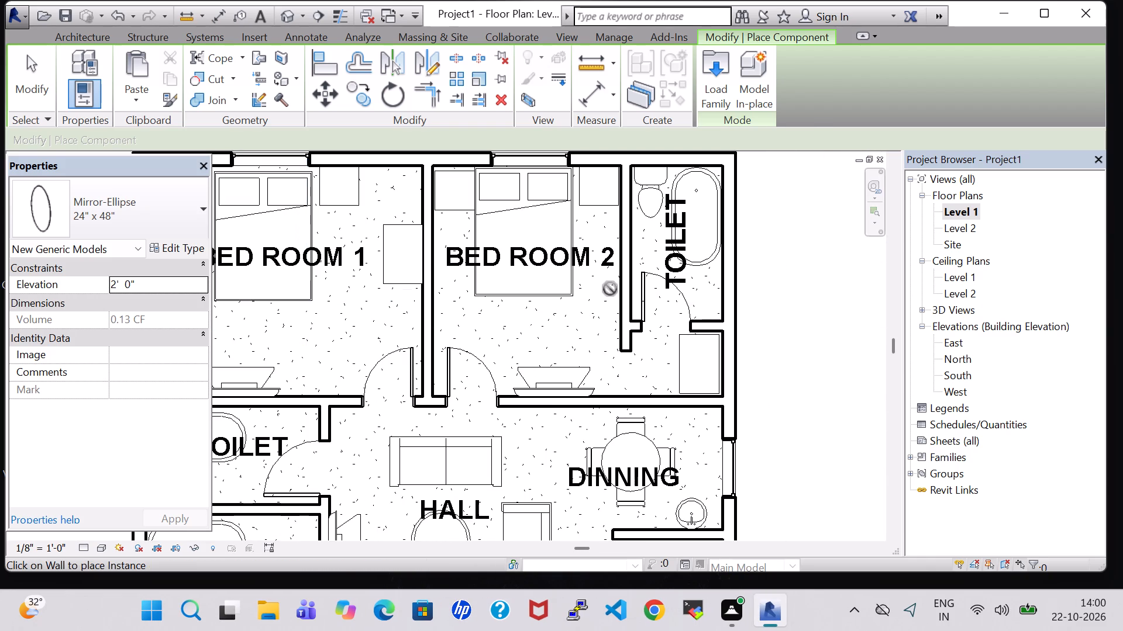
pyautogui.scroll(6, 616, 310)
pyautogui.click(628, 318)
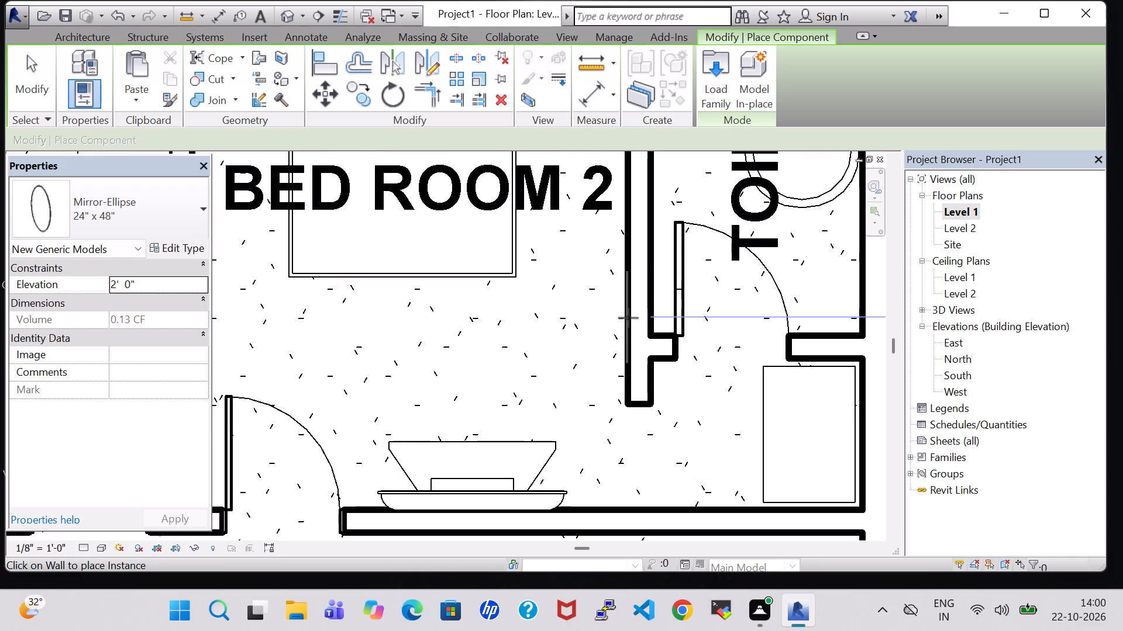
# Place a 24" x 48" Mirror-Ellipse on Bed Room 3's balcony wall between window and door, about 2'-9" from the door's centre.
pyautogui.scroll(-9, 615, 323)
pyautogui.moveTo(608, 324); pyautogui.dragTo(670, 269, button='middle')
pyautogui.moveTo(586, 379); pyautogui.dragTo(636, 203, button='middle')
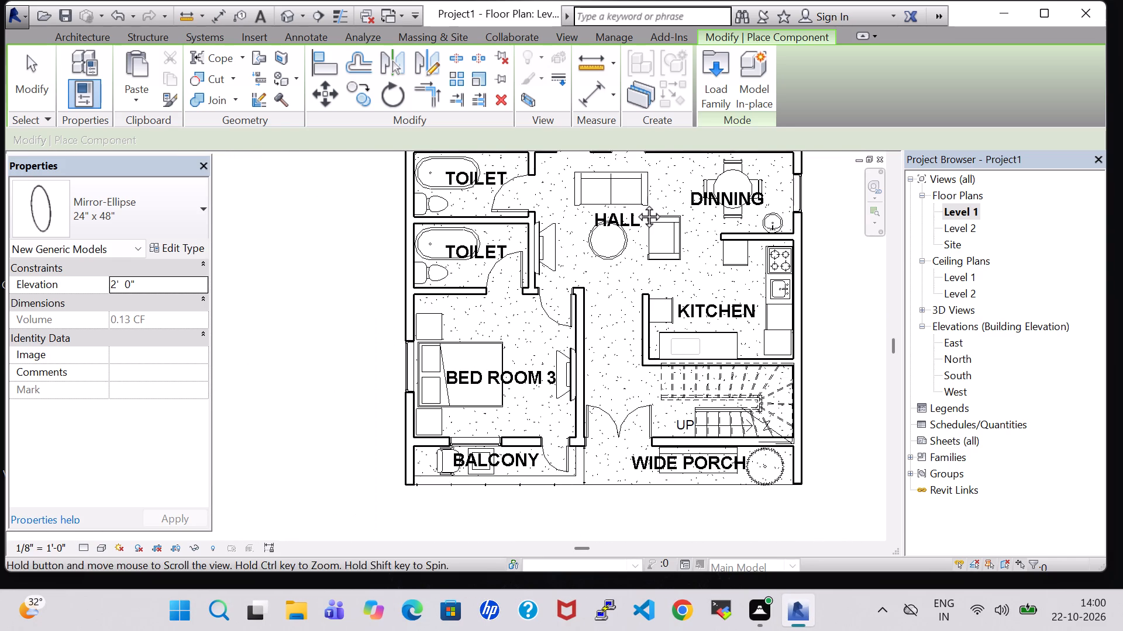
pyautogui.moveTo(636, 203); pyautogui.dragTo(637, 202, button='middle')
pyautogui.scroll(5, 514, 425)
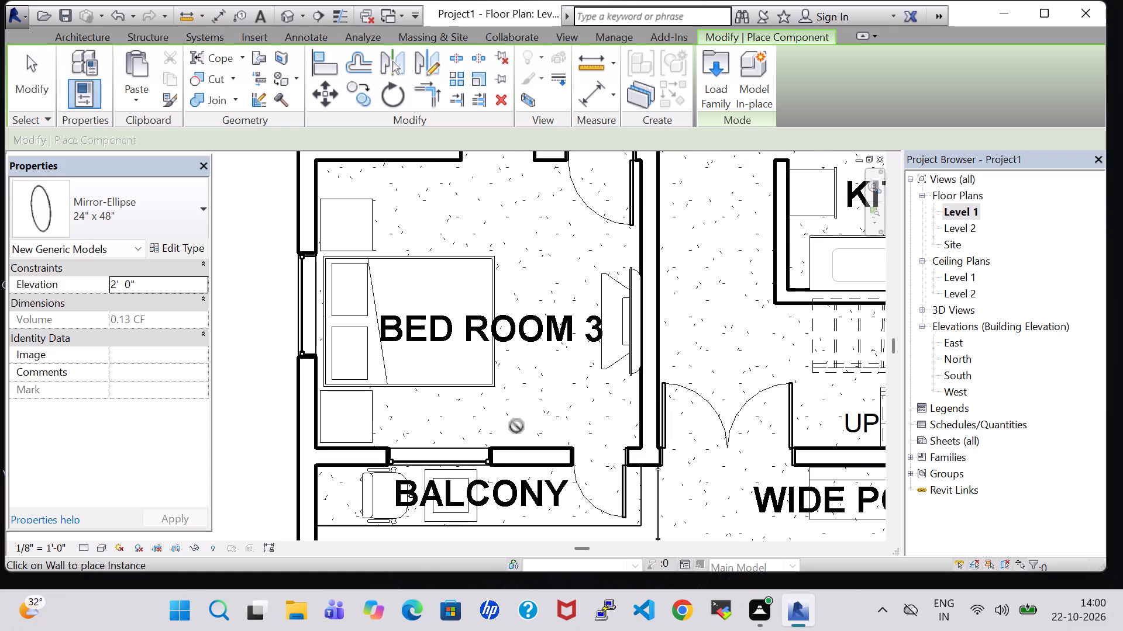
pyautogui.scroll(6, 519, 445)
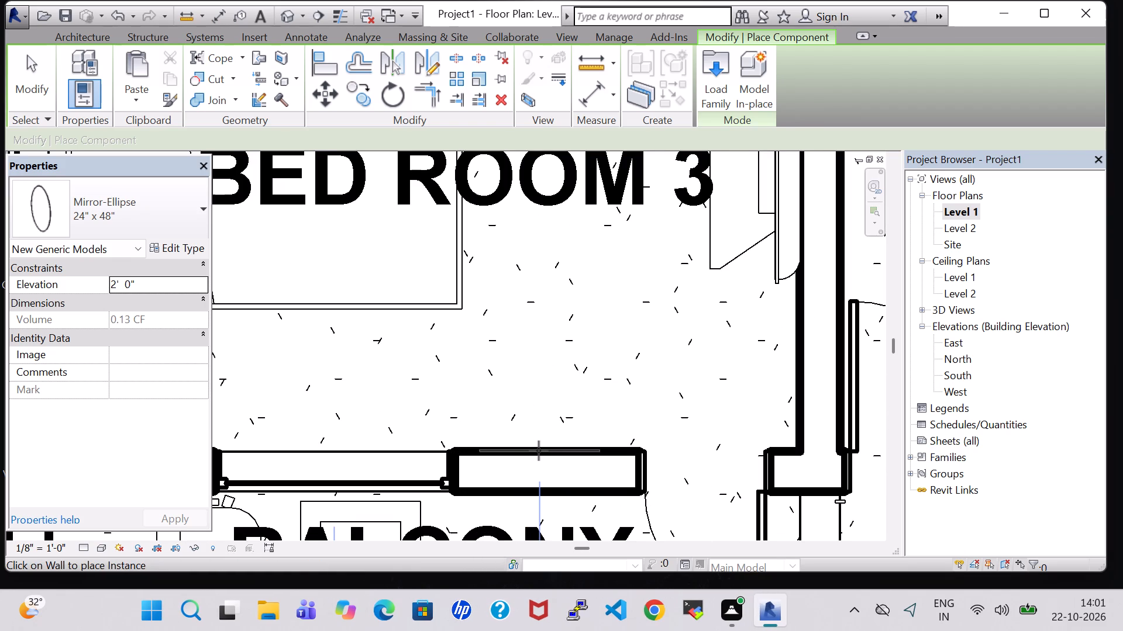
pyautogui.click(539, 450)
pyautogui.scroll(-1, 550, 413)
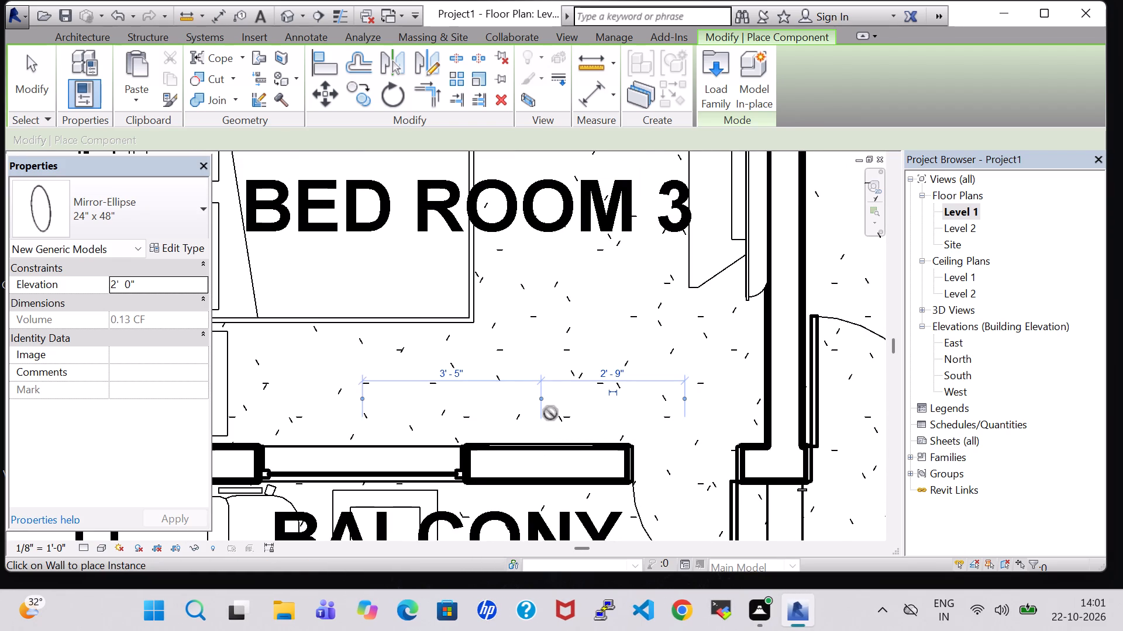
pyautogui.scroll(-6, 554, 383)
pyautogui.press('Escape')
pyautogui.press('Escape')
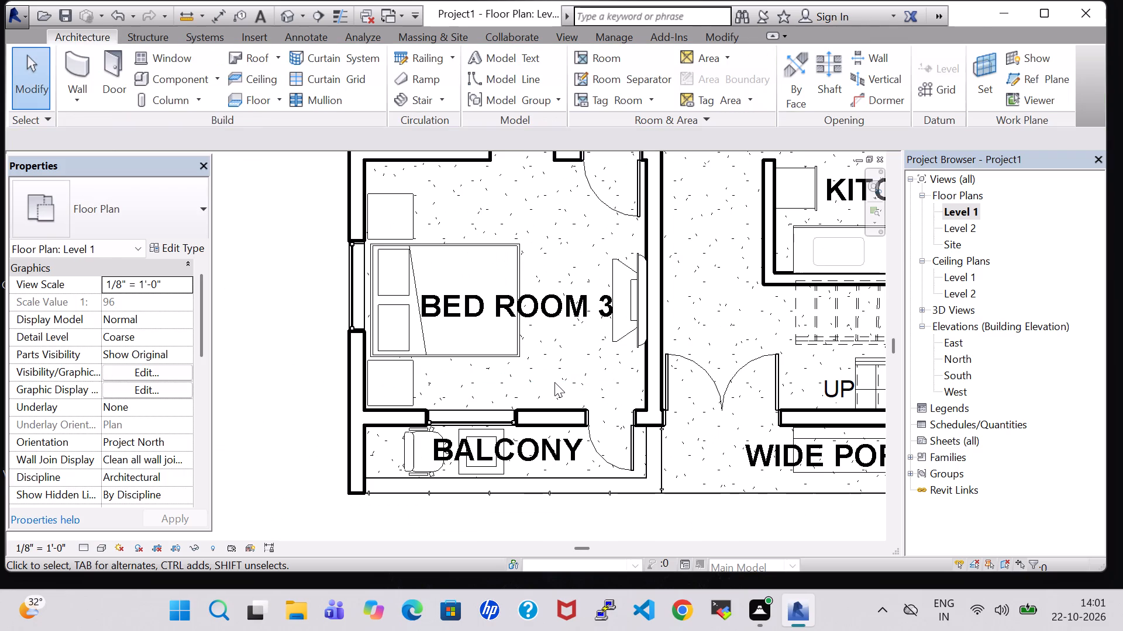
# Examine the wall mirrors and furnished bedrooms in the 3D view from above and from the back of the house.
pyautogui.click(283, 20)
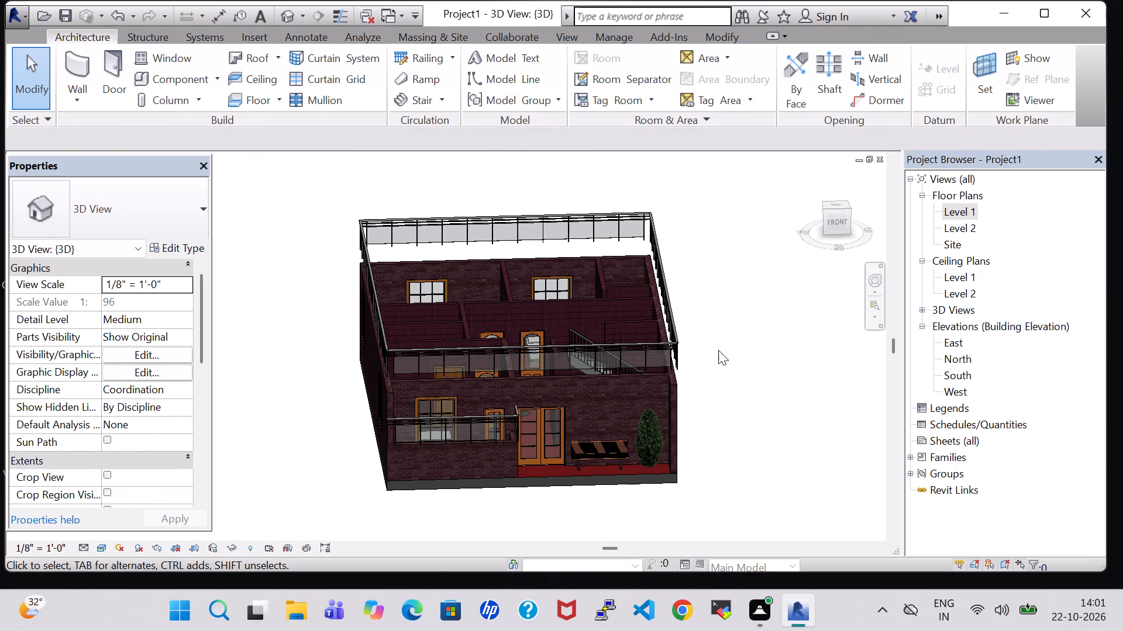
pyautogui.keyDown('shift'); pyautogui.middleClick(708, 326); pyautogui.keyUp('shift')
pyautogui.keyDown('shift'); pyautogui.moveTo(712, 379); pyautogui.dragTo(708, 400, button='middle'); pyautogui.keyUp('shift')
pyautogui.keyDown('shift'); pyautogui.middleClick(708, 314); pyautogui.keyUp('shift')
pyautogui.keyDown('shift'); pyautogui.moveTo(708, 314); pyautogui.dragTo(708, 341, button='middle'); pyautogui.keyUp('shift')
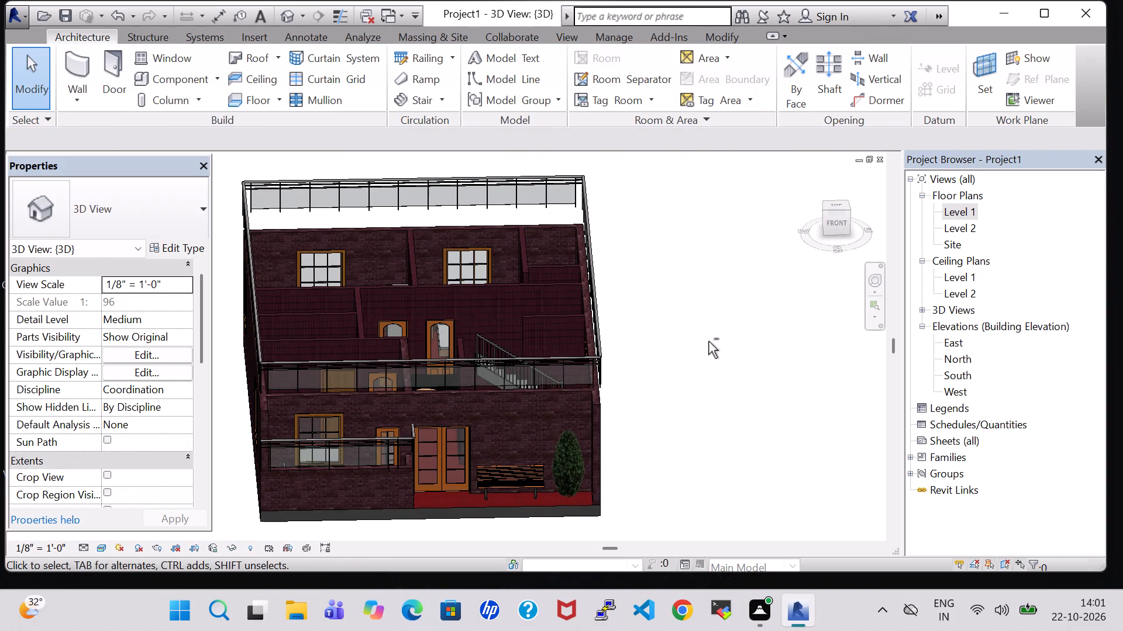
pyautogui.keyDown('shift'); pyautogui.moveTo(708, 341); pyautogui.dragTo(578, 419, button='middle'); pyautogui.keyUp('shift')
pyautogui.keyDown('shift'); pyautogui.moveTo(651, 288); pyautogui.dragTo(451, 452, button='middle'); pyautogui.keyUp('shift')
pyautogui.keyDown('shift'); pyautogui.scroll(-1, 451, 452); pyautogui.keyUp('shift')
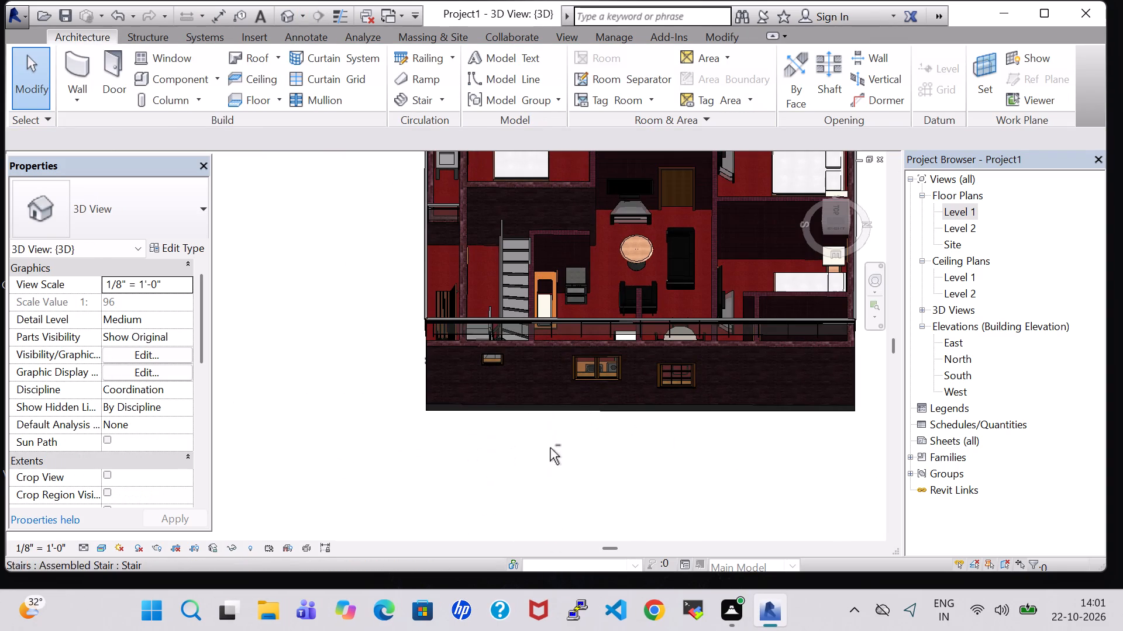
pyautogui.keyDown('shift'); pyautogui.middleClick(704, 448); pyautogui.keyUp('shift')
pyautogui.keyDown('shift'); pyautogui.moveTo(602, 438); pyautogui.dragTo(554, 434, button='middle'); pyautogui.keyUp('shift')
pyautogui.keyDown('shift'); pyautogui.moveTo(653, 442); pyautogui.dragTo(547, 431, button='middle'); pyautogui.keyUp('shift')
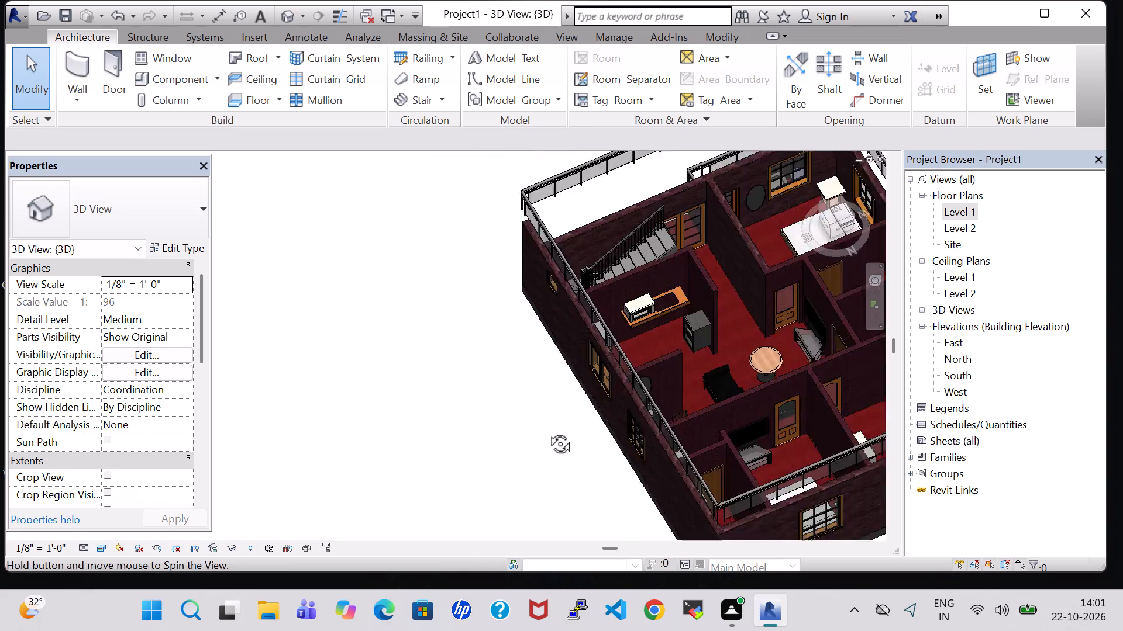
pyautogui.keyDown('shift'); pyautogui.moveTo(547, 431); pyautogui.dragTo(533, 428, button='middle'); pyautogui.keyUp('shift')
pyautogui.keyDown('shift'); pyautogui.middleClick(533, 428); pyautogui.keyUp('shift')
pyautogui.keyDown('shift'); pyautogui.middleClick(533, 428); pyautogui.keyUp('shift')
pyautogui.scroll(5, 555, 292)
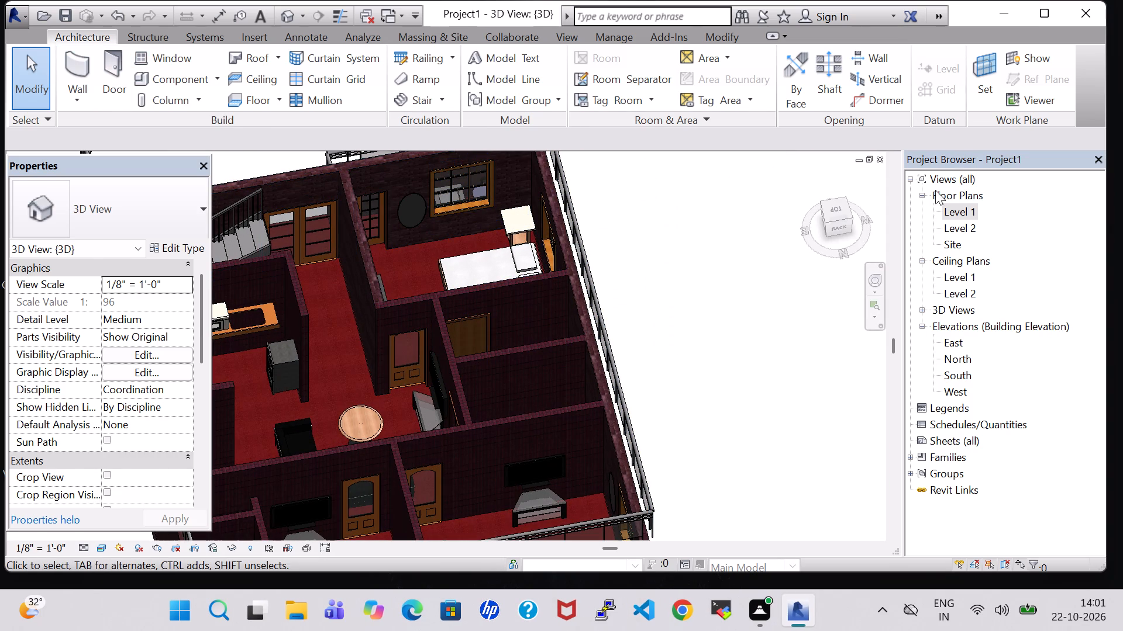
# Return to the Level 1 plan and load the Table-Ellipse family from the Furniture library's Tables folder.
pyautogui.doubleClick(954, 209)
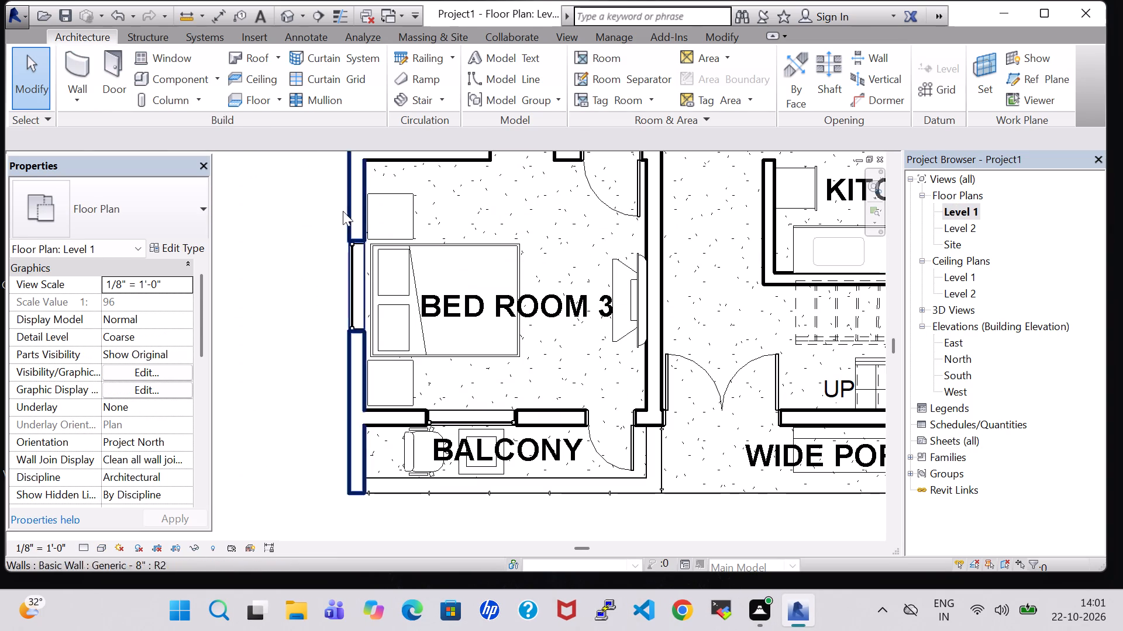
pyautogui.click(157, 78)
pyautogui.click(709, 82)
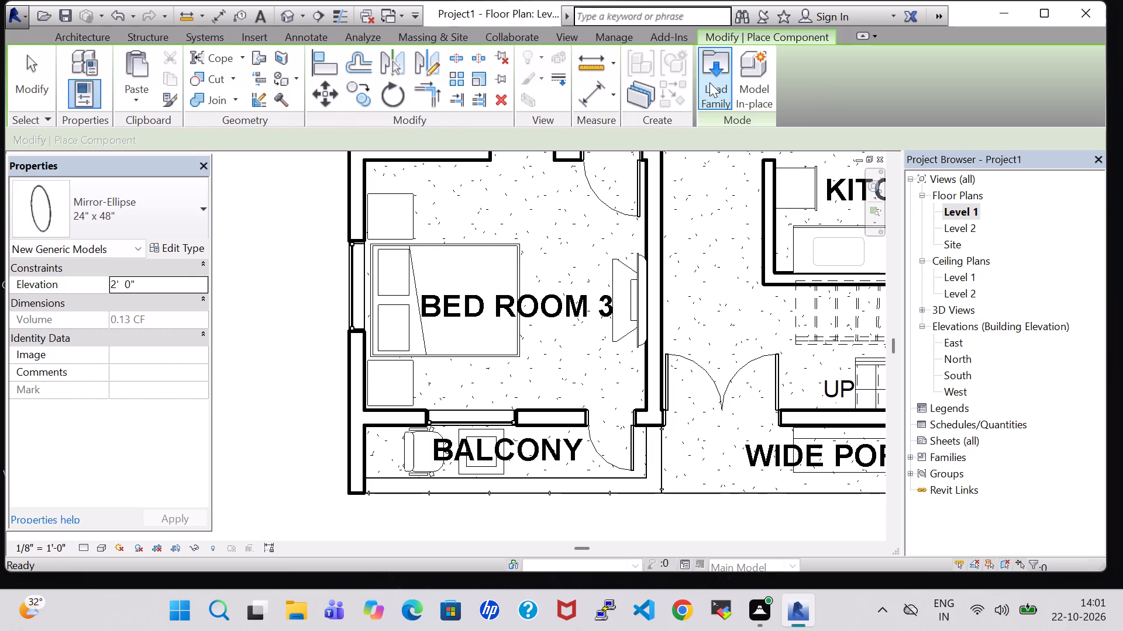
pyautogui.scroll(-1, 635, 278)
pyautogui.doubleClick(649, 237)
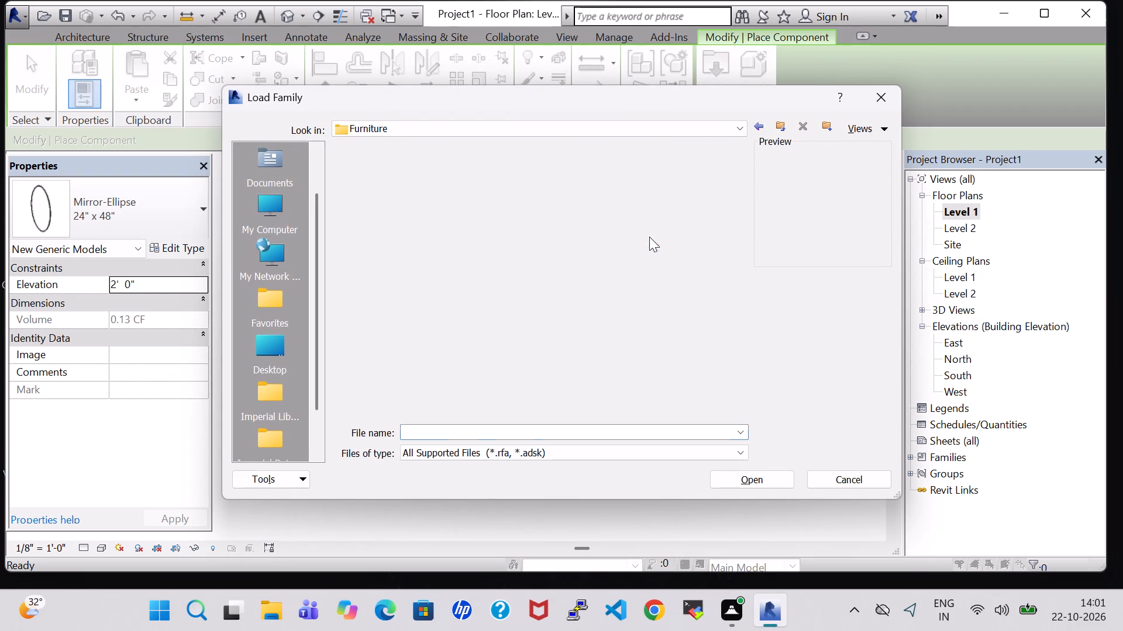
pyautogui.doubleClick(588, 201)
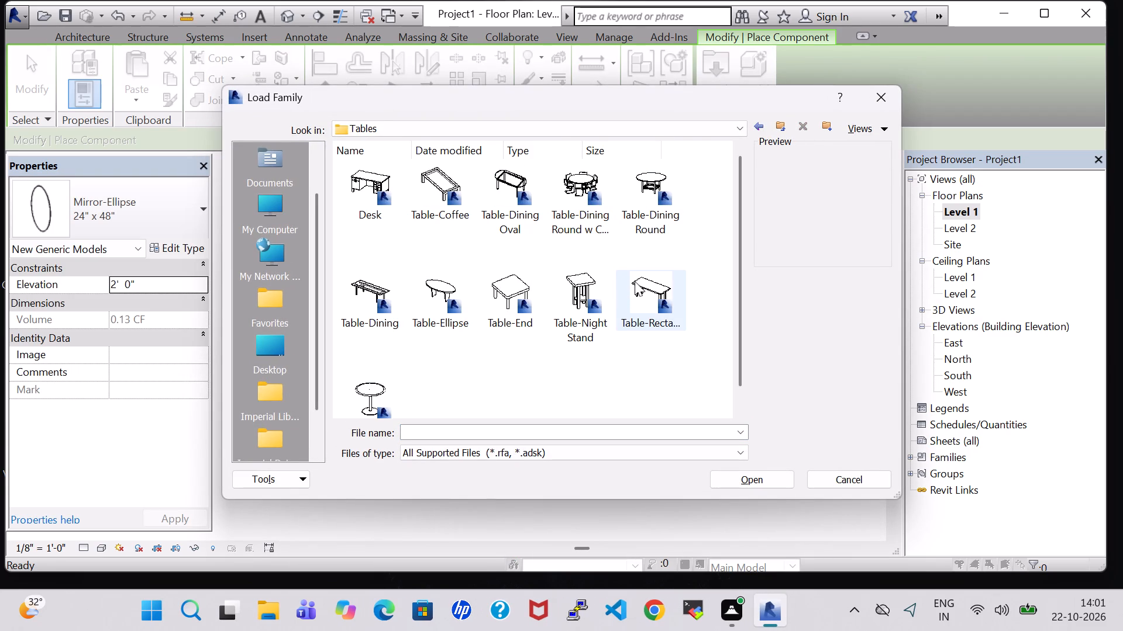
pyautogui.click(443, 282)
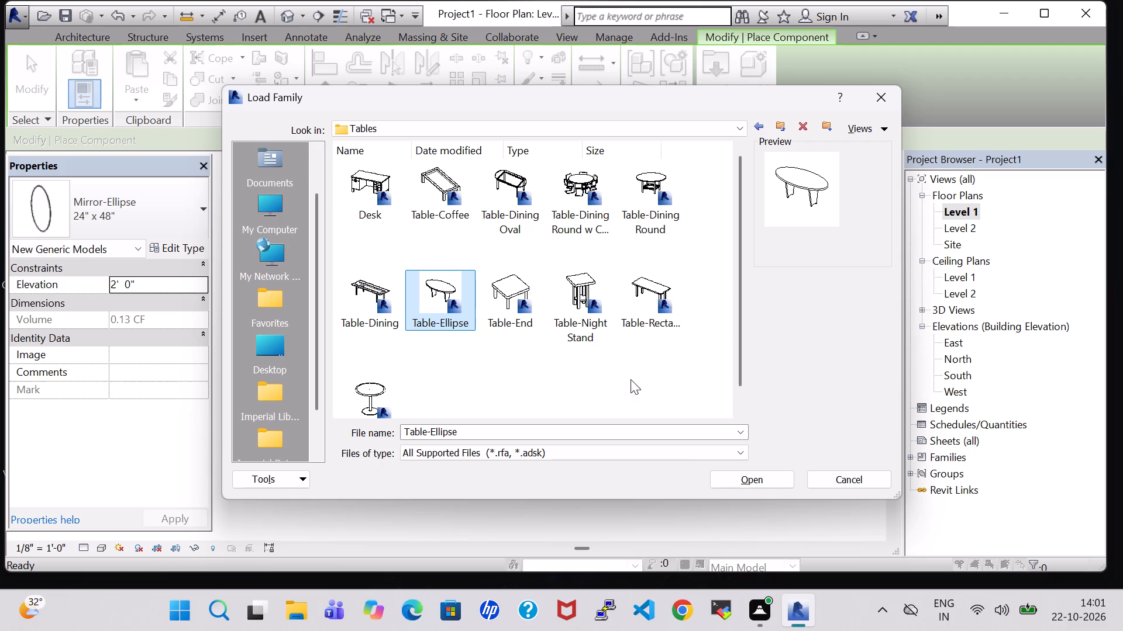
pyautogui.click(732, 483)
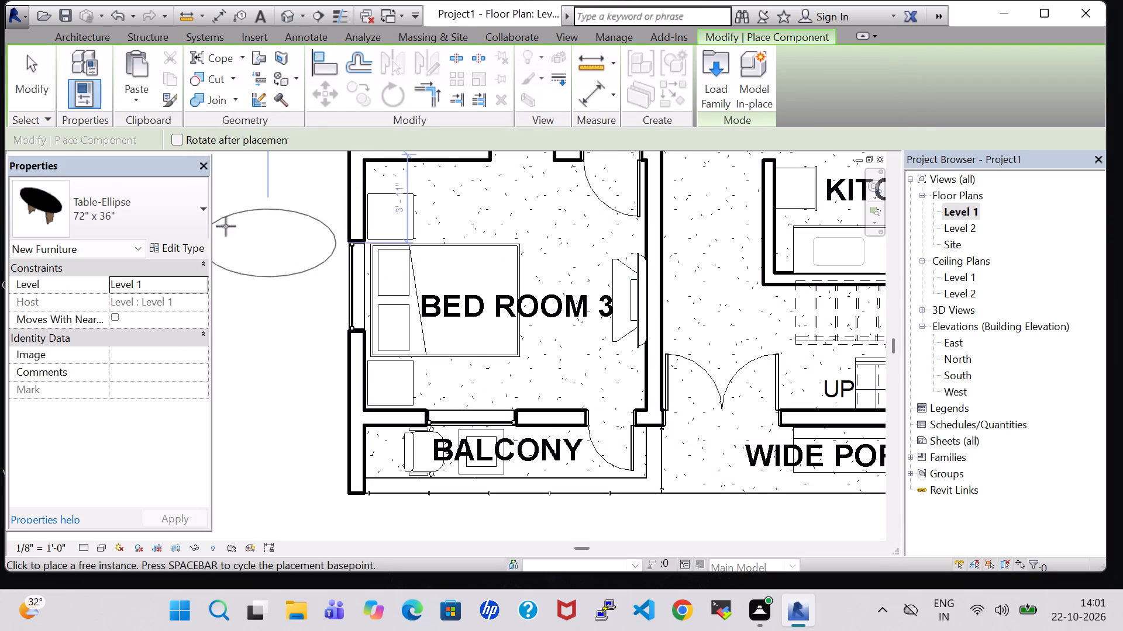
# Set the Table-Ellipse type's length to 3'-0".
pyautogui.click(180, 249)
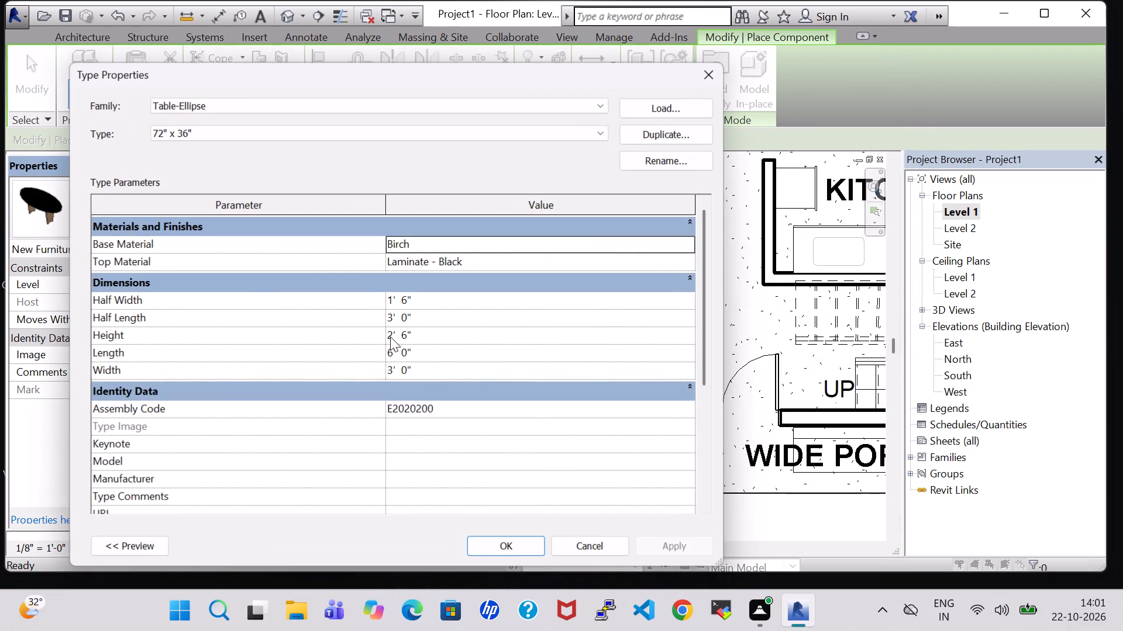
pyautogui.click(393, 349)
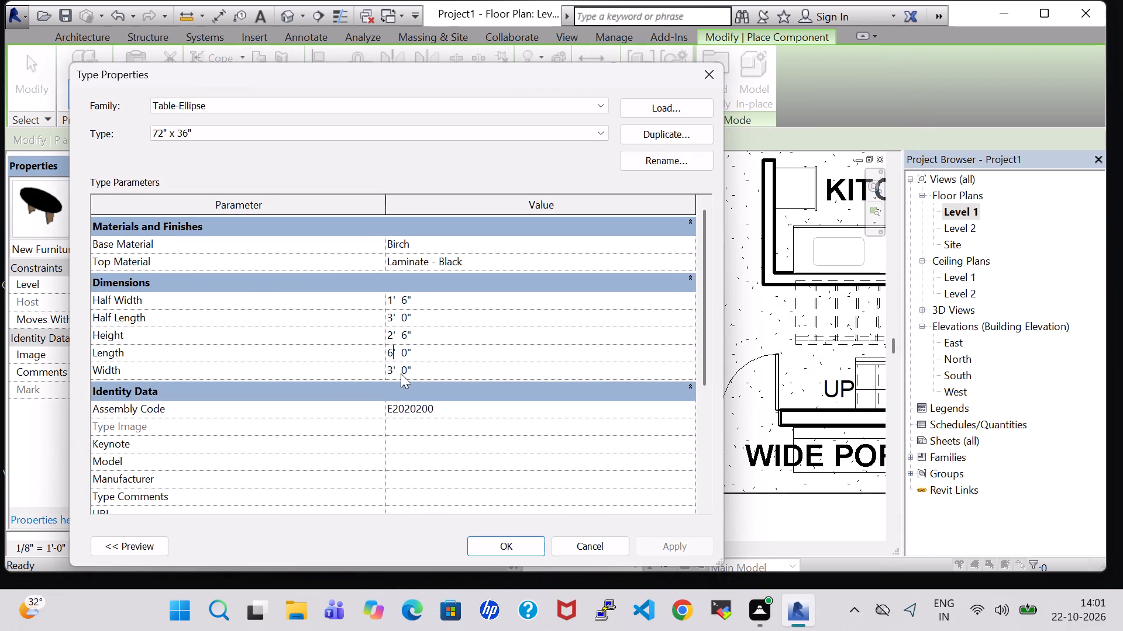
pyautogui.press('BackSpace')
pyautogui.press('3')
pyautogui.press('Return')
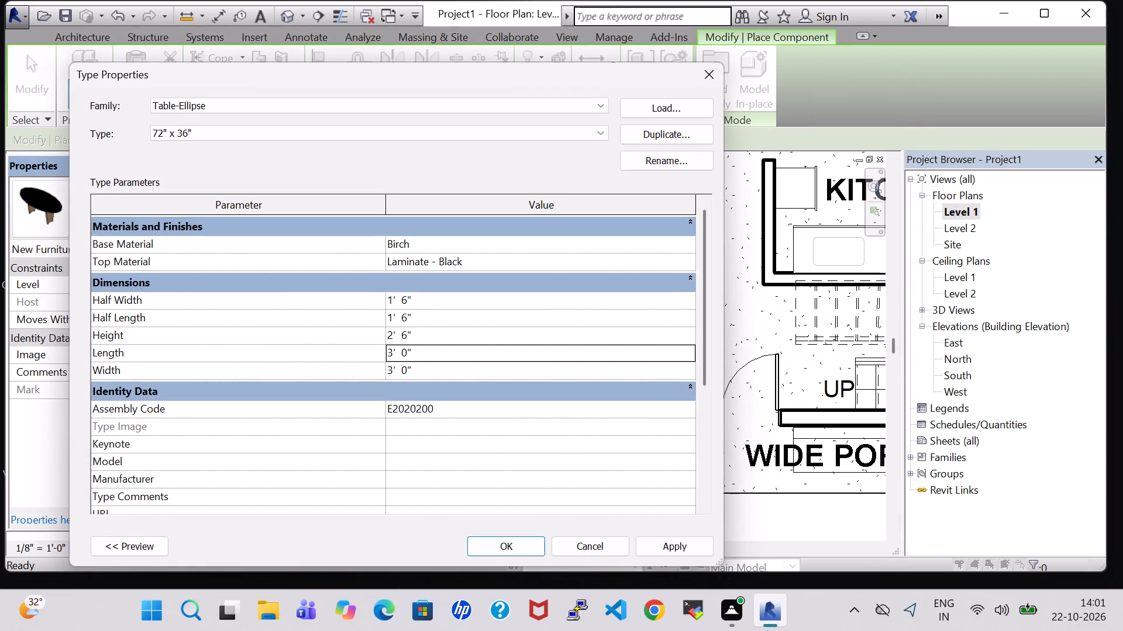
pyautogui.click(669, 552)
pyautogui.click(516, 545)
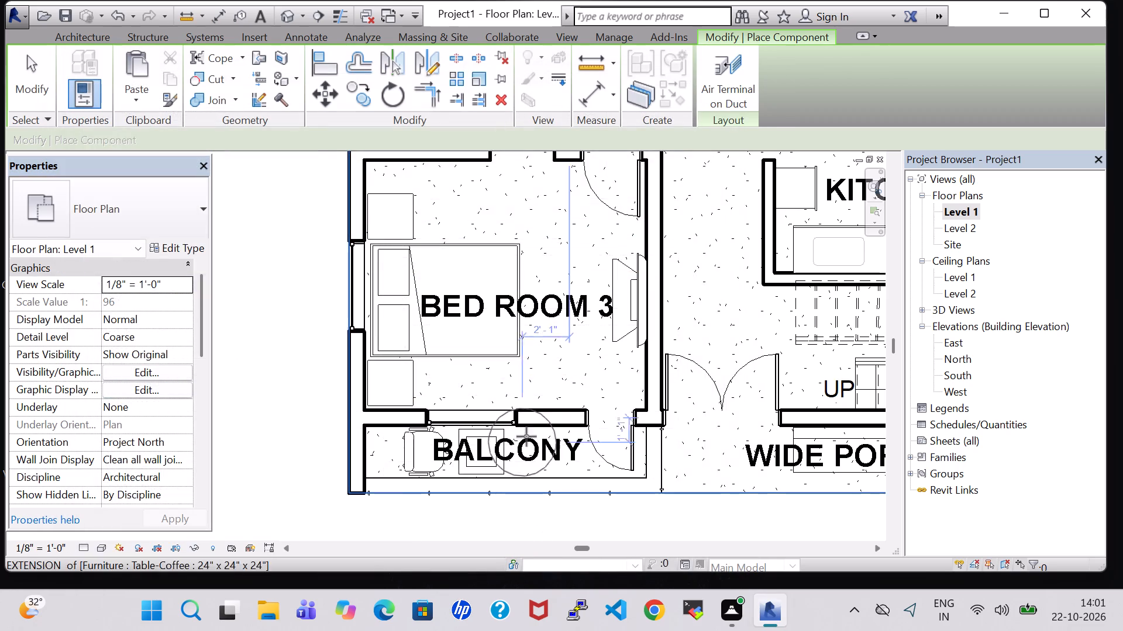
# Set both the length and the width of the Table-Ellipse type to 2'-5".
pyautogui.scroll(4, 532, 425)
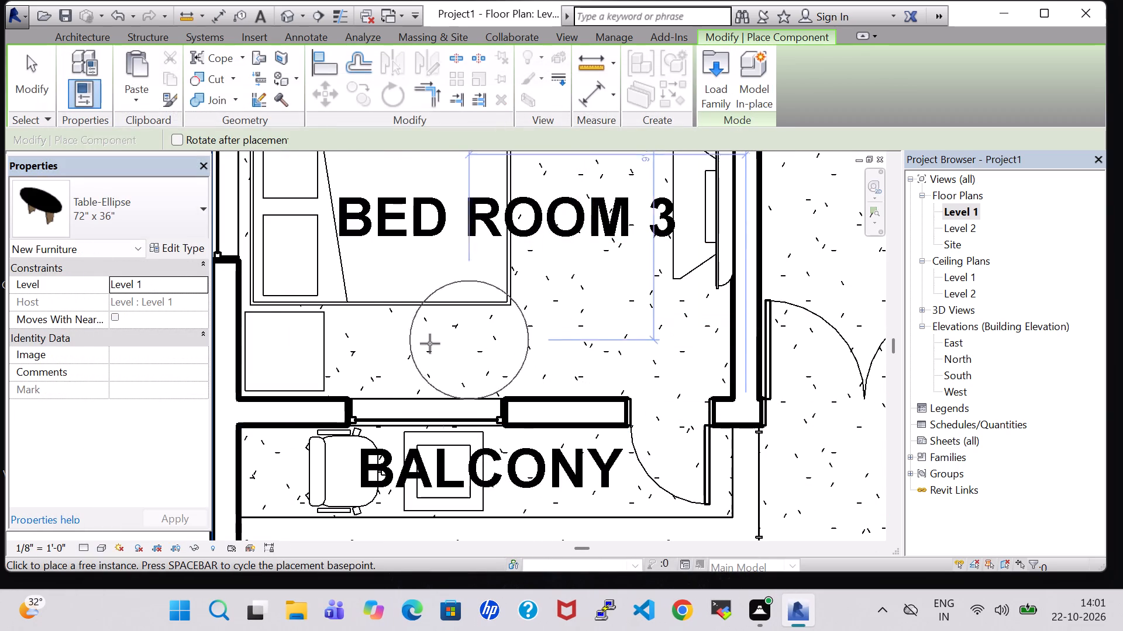
pyautogui.click(177, 251)
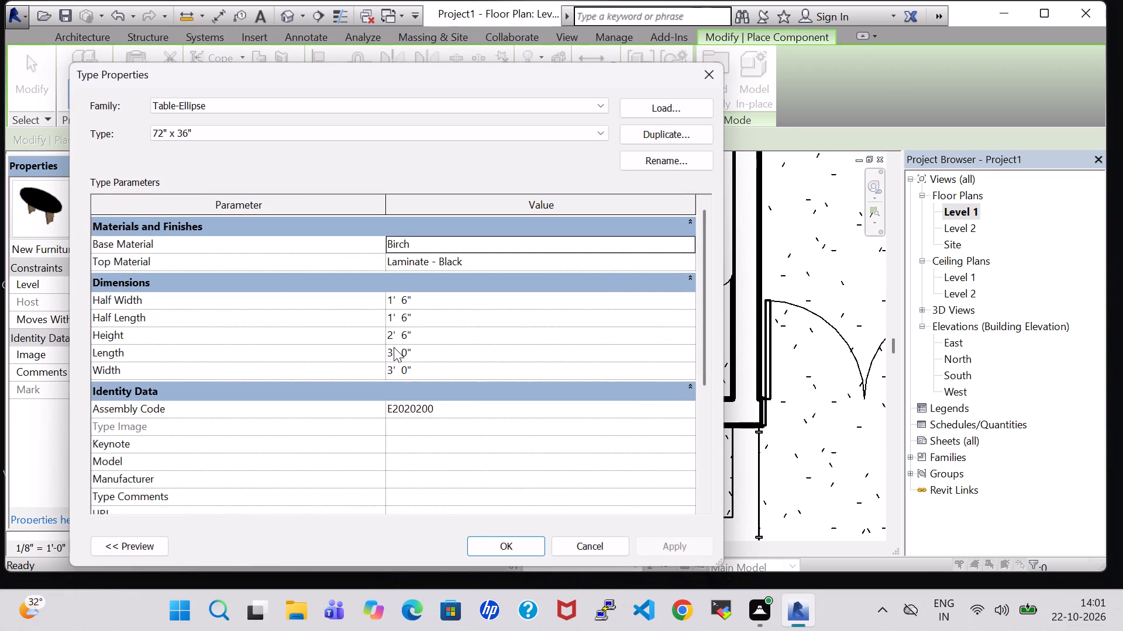
pyautogui.click(394, 349)
pyautogui.press('BackSpace')
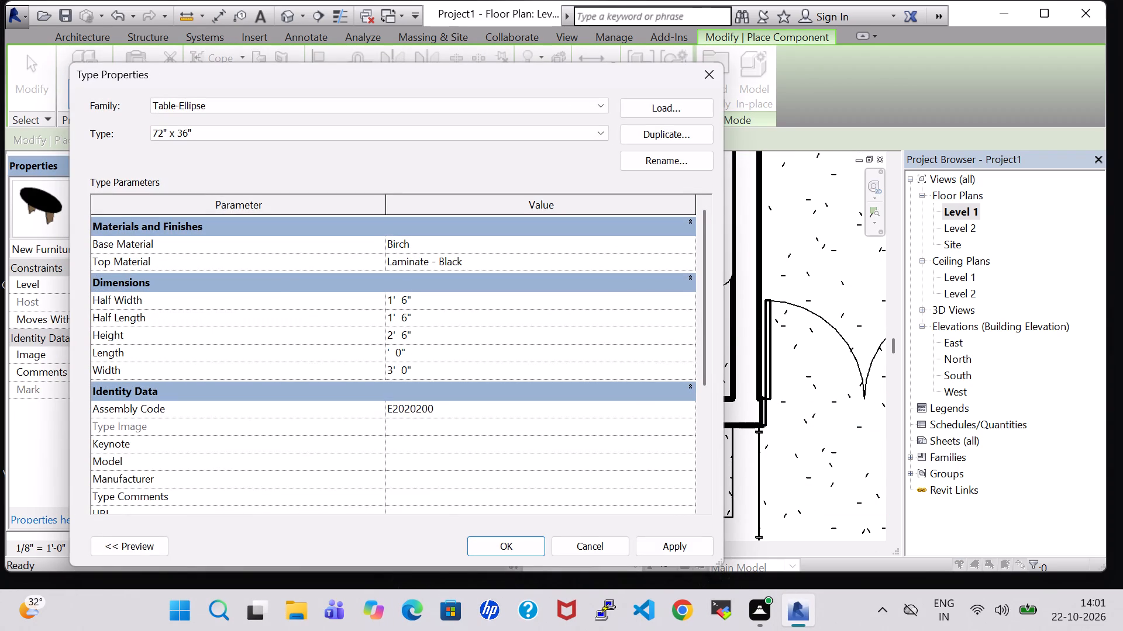
pyautogui.press('2')
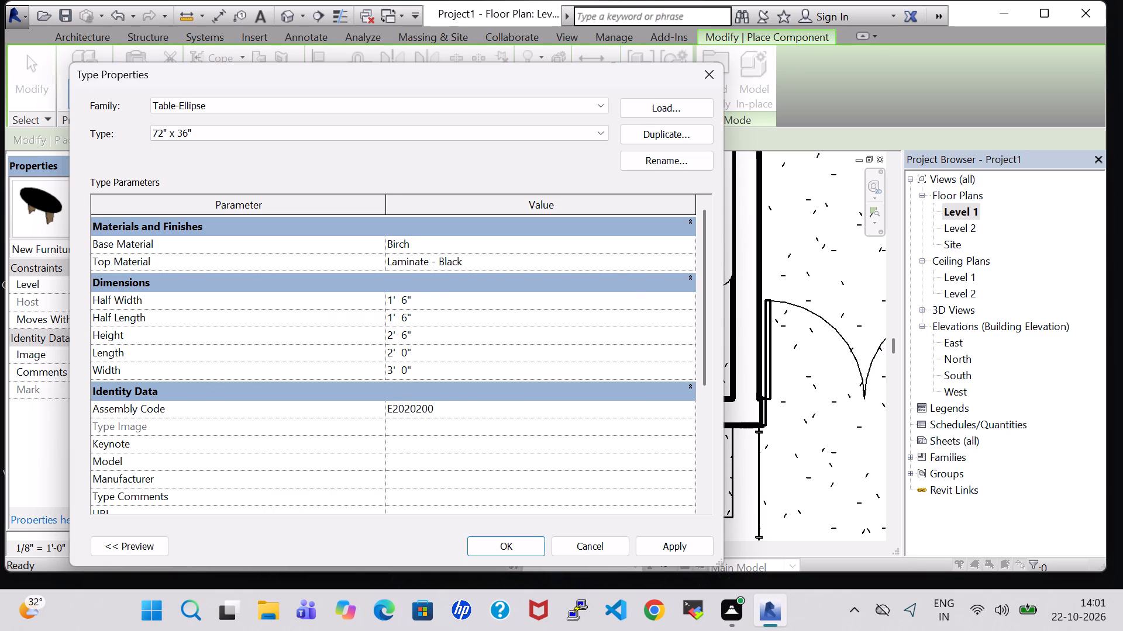
pyautogui.click(407, 355)
pyautogui.press('BackSpace')
pyautogui.press('5')
pyautogui.click(392, 367)
pyautogui.press('Right')
pyautogui.press('BackSpace')
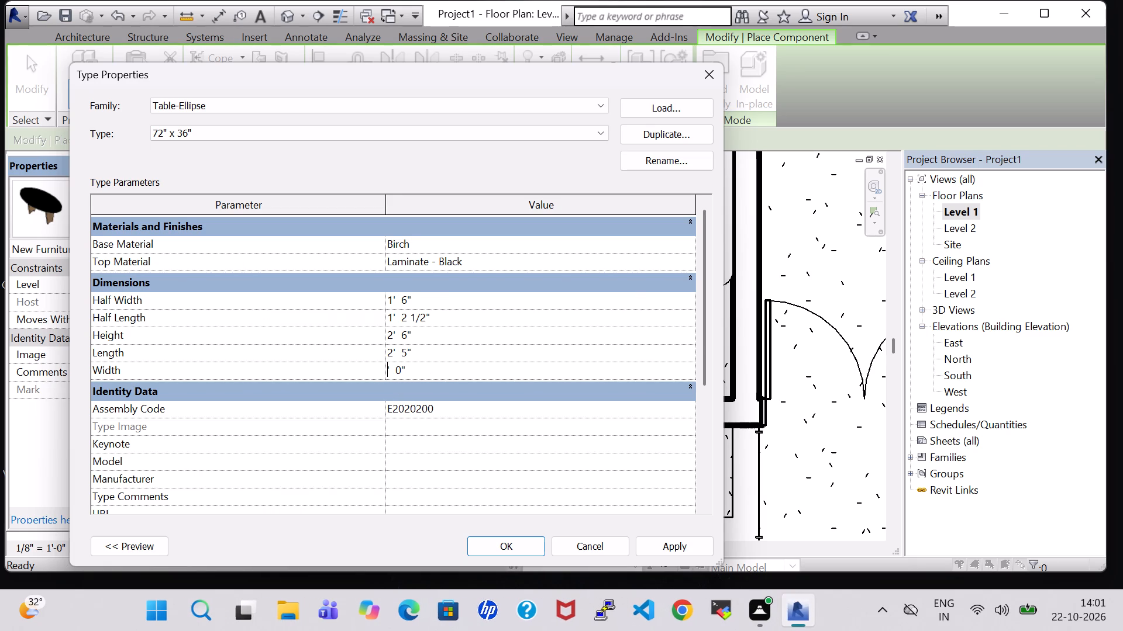
pyautogui.press('2')
pyautogui.click(405, 373)
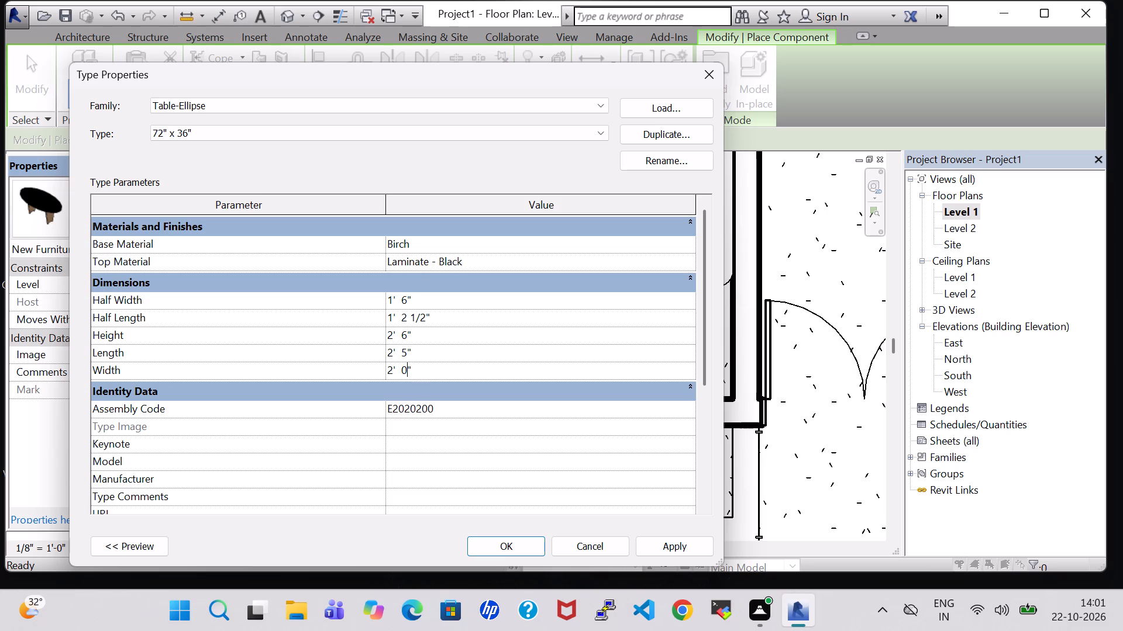
pyautogui.press('BackSpace')
pyautogui.press('5')
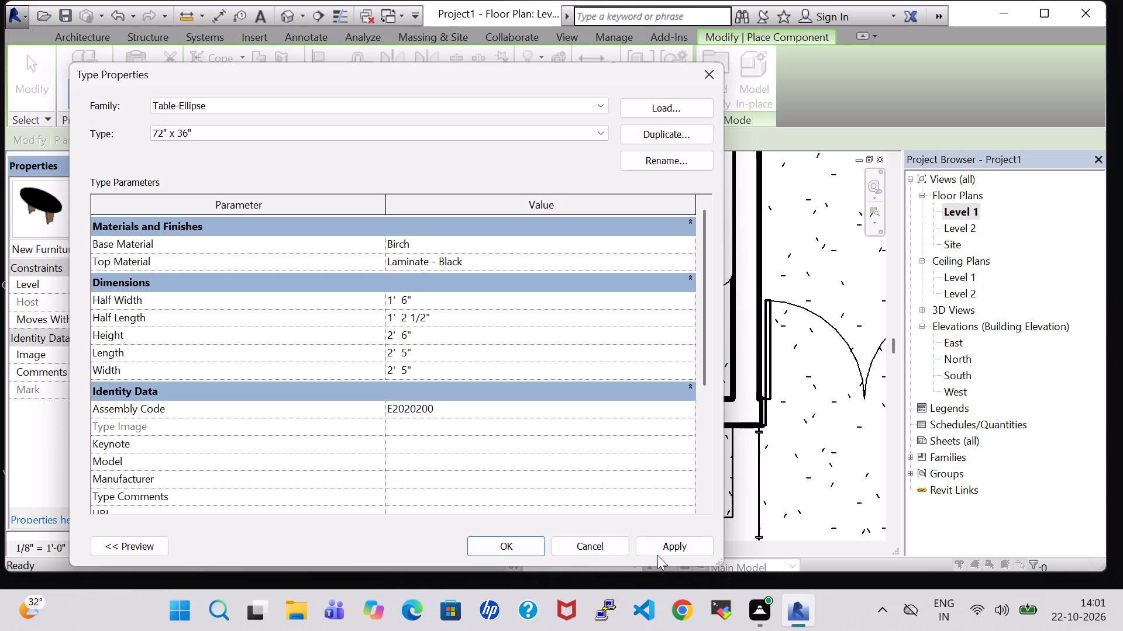
pyautogui.click(660, 550)
pyautogui.click(479, 538)
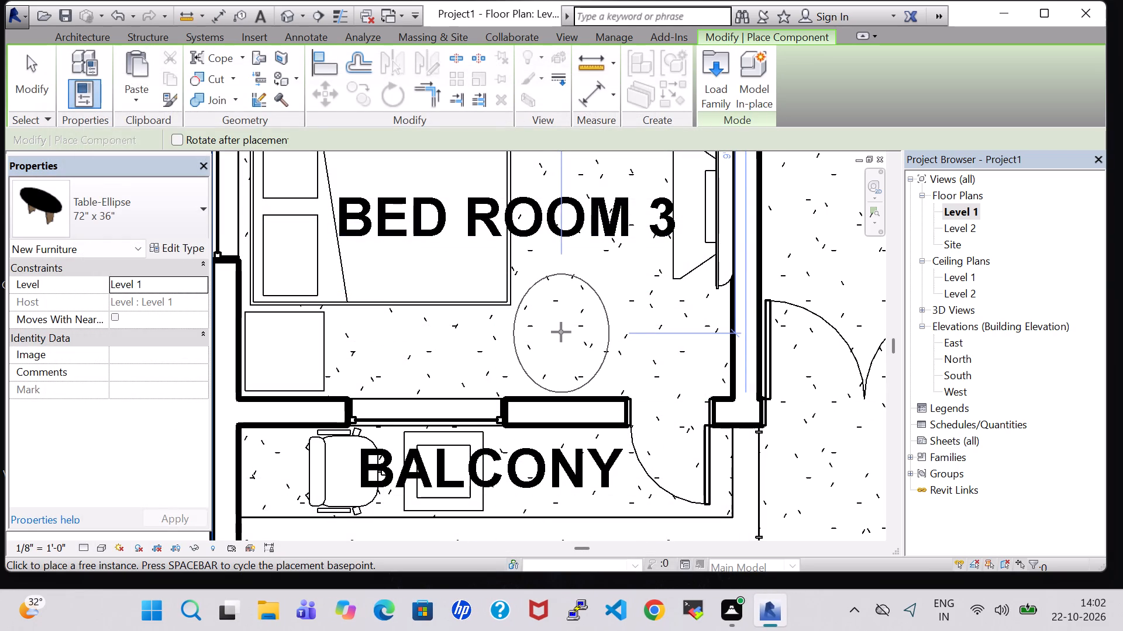
# Place the resized Table-Ellipse in Bed Room 3, near the balcony wall between the window and the door.
pyautogui.click(561, 331)
pyautogui.press('Escape')
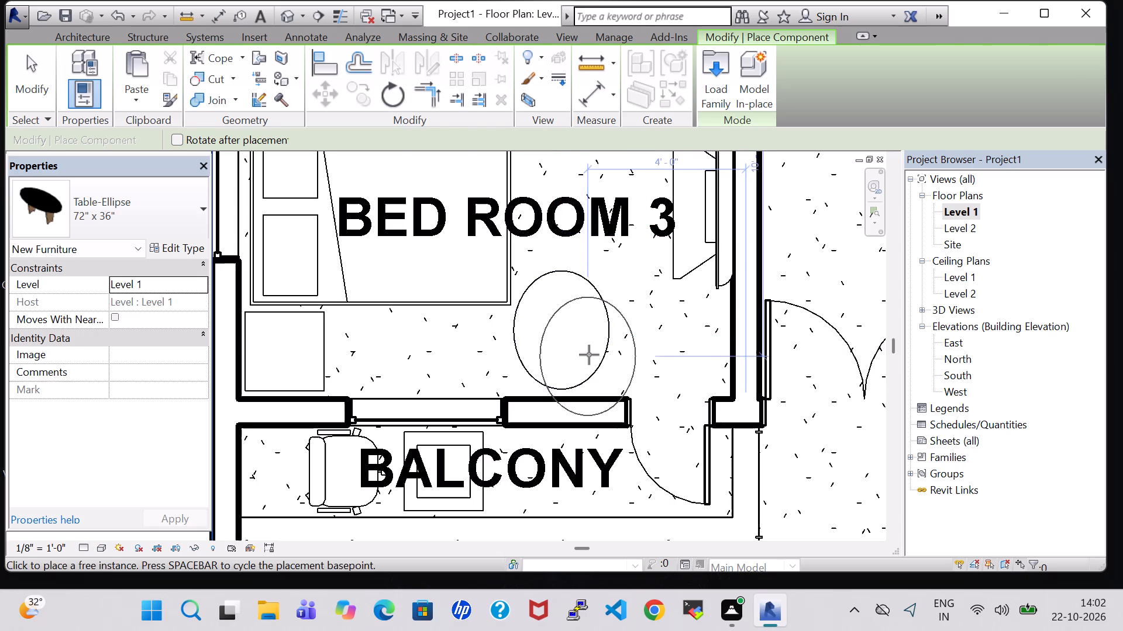
pyautogui.press('Escape')
# Examine Bed Room 3's new table and the other furnished rooms in the 3D view from several sides.
pyautogui.click(294, 16)
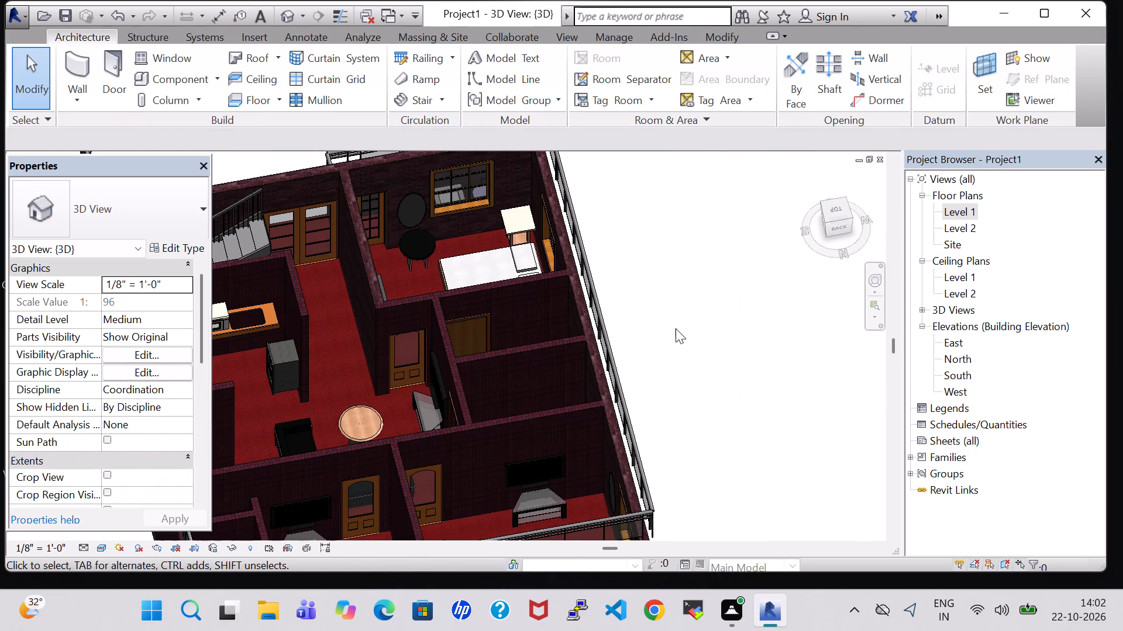
pyautogui.keyDown('shift'); pyautogui.middleClick(654, 298); pyautogui.keyUp('shift')
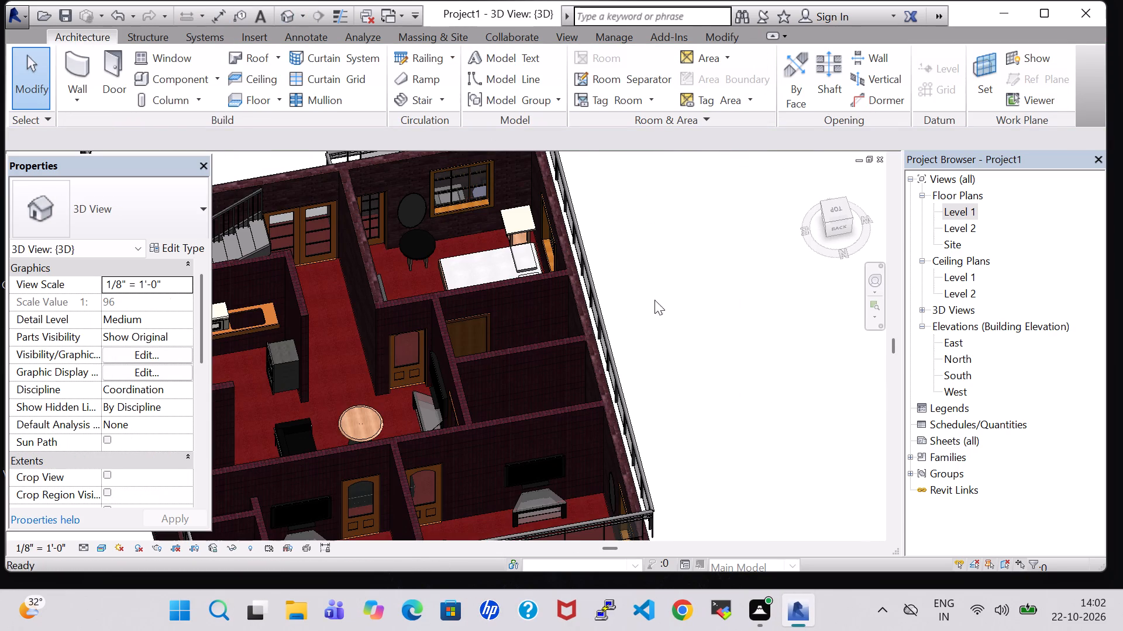
pyautogui.keyDown('shift'); pyautogui.moveTo(629, 342); pyautogui.dragTo(616, 339, button='middle'); pyautogui.keyUp('shift')
pyautogui.scroll(4, 617, 338)
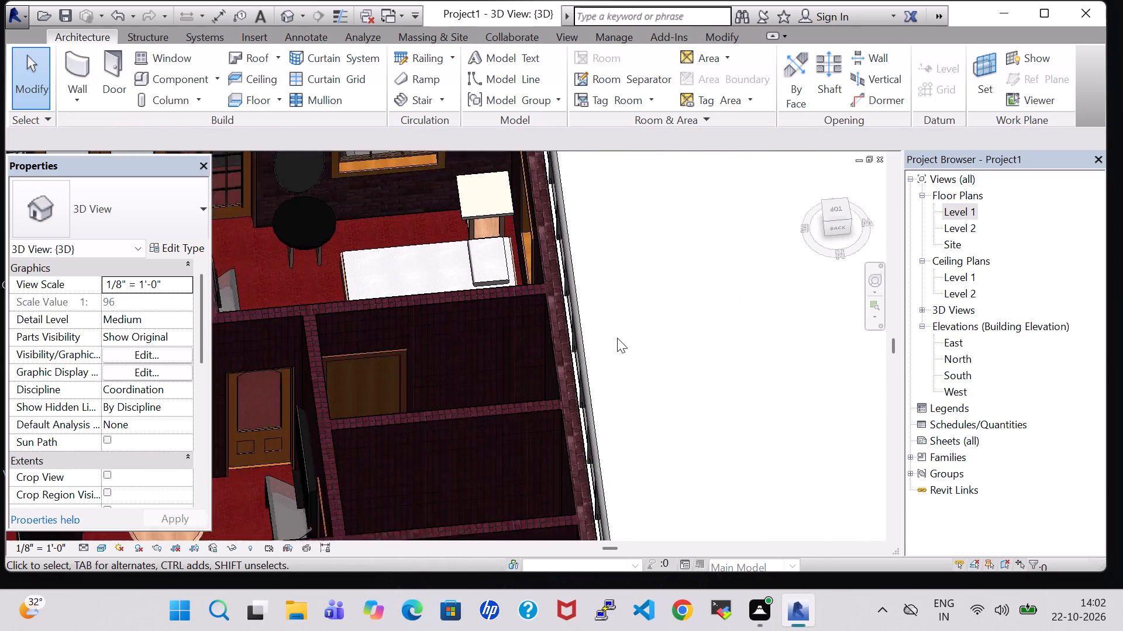
pyautogui.scroll(1, 617, 338)
pyautogui.moveTo(653, 349); pyautogui.dragTo(728, 385, button='middle')
pyautogui.scroll(-6, 679, 315)
pyautogui.click(152, 84)
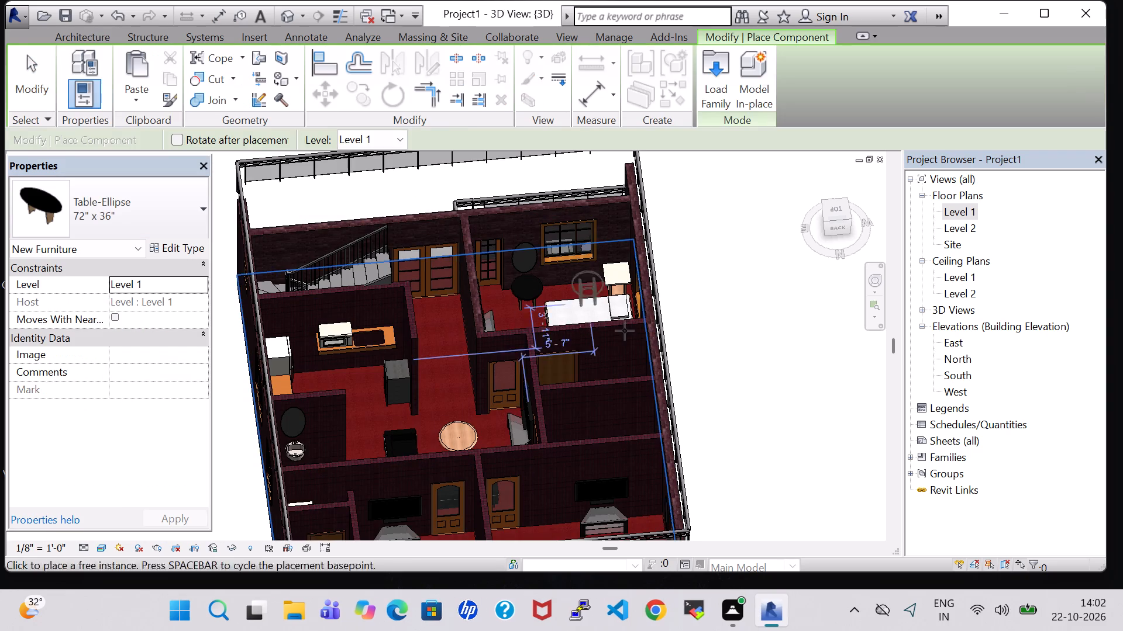
pyautogui.moveTo(714, 398); pyautogui.dragTo(708, 361, button='middle')
pyautogui.moveTo(709, 334); pyautogui.dragTo(722, 306, button='middle')
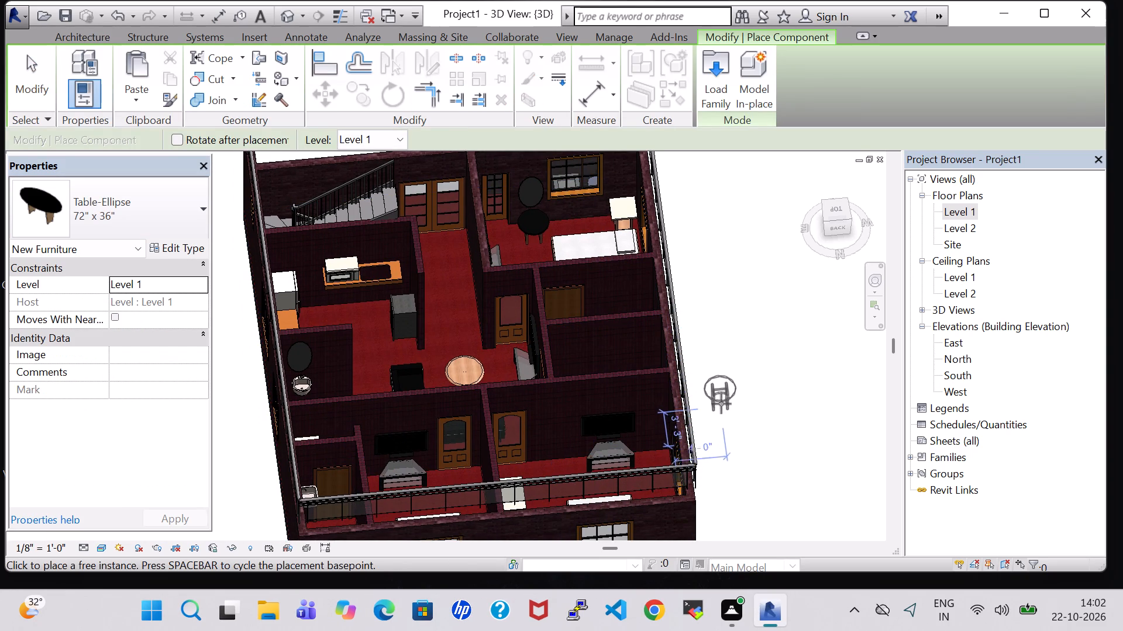
pyautogui.keyDown('shift'); pyautogui.moveTo(724, 401); pyautogui.dragTo(801, 377, button='middle'); pyautogui.keyUp('shift')
pyautogui.keyDown('shift'); pyautogui.moveTo(691, 436); pyautogui.dragTo(747, 442, button='middle'); pyautogui.keyUp('shift')
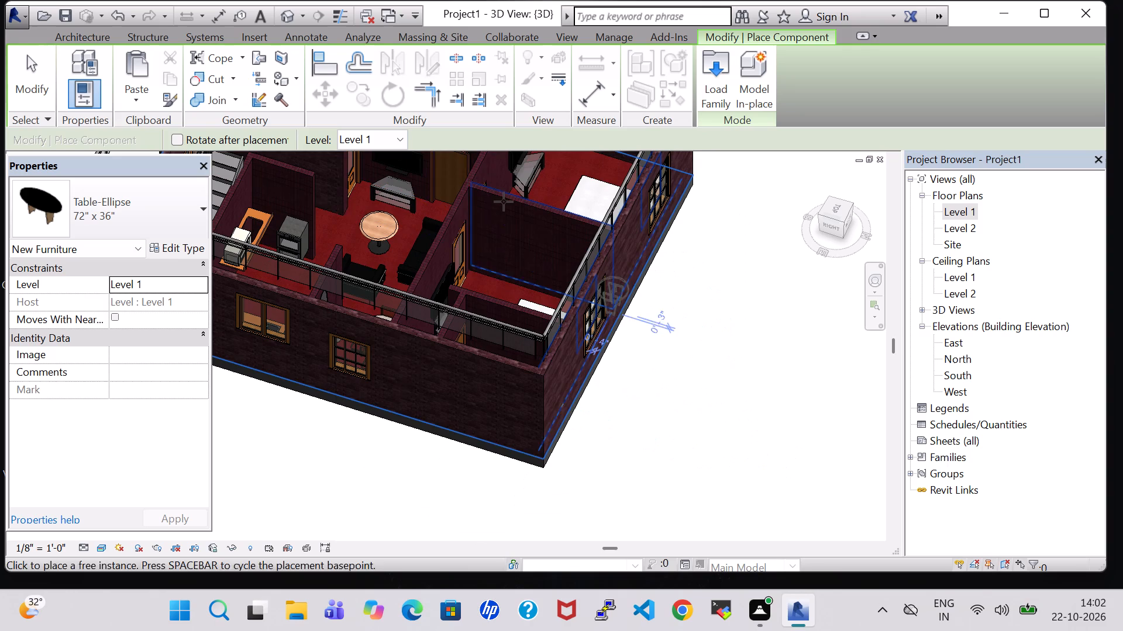
pyautogui.moveTo(638, 299); pyautogui.dragTo(659, 476, button='middle')
pyautogui.scroll(11, 525, 292)
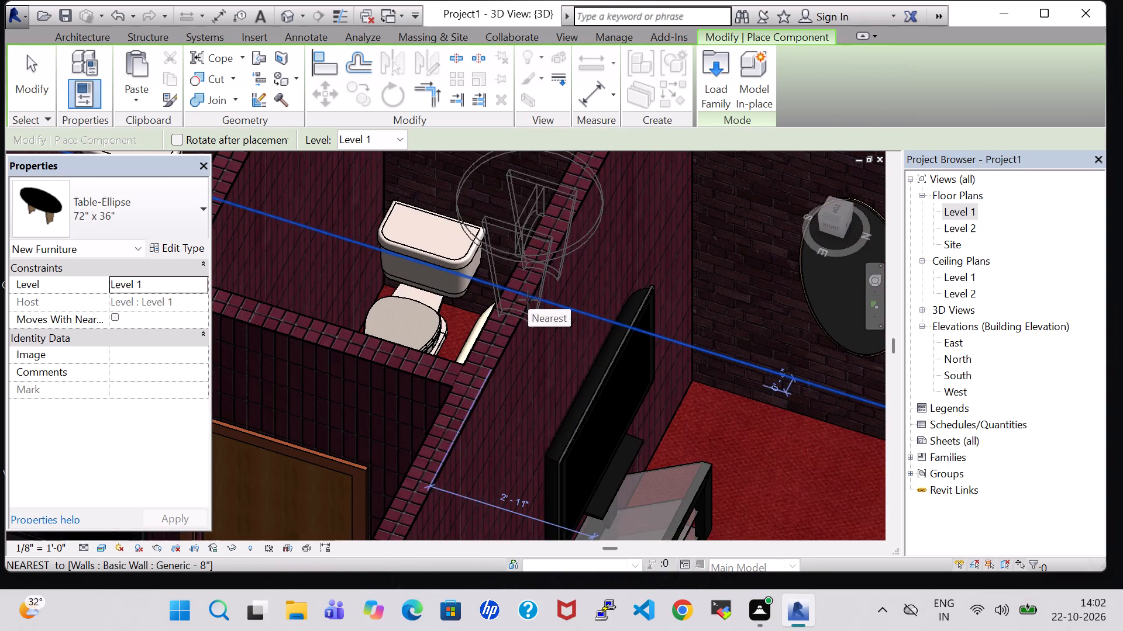
# Return to the Level 1 plan and place a Table-Ellipse in Bed Room 1's corner between the side window and the TV stand.
pyautogui.doubleClick(970, 204)
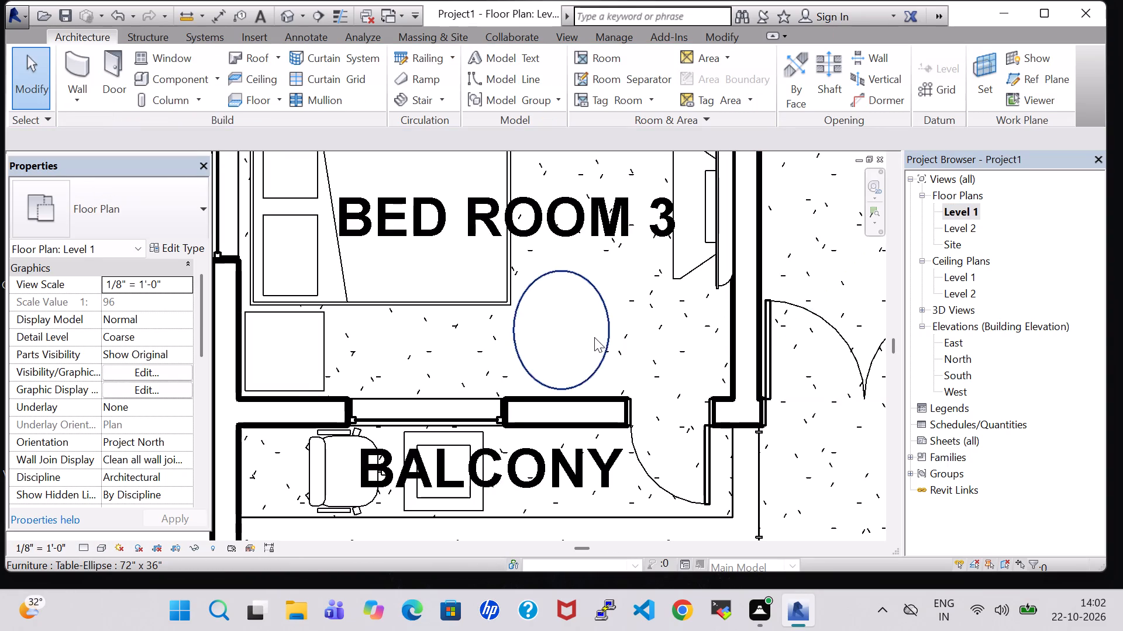
pyautogui.scroll(-2, 594, 337)
pyautogui.click(184, 81)
pyautogui.scroll(-3, 664, 307)
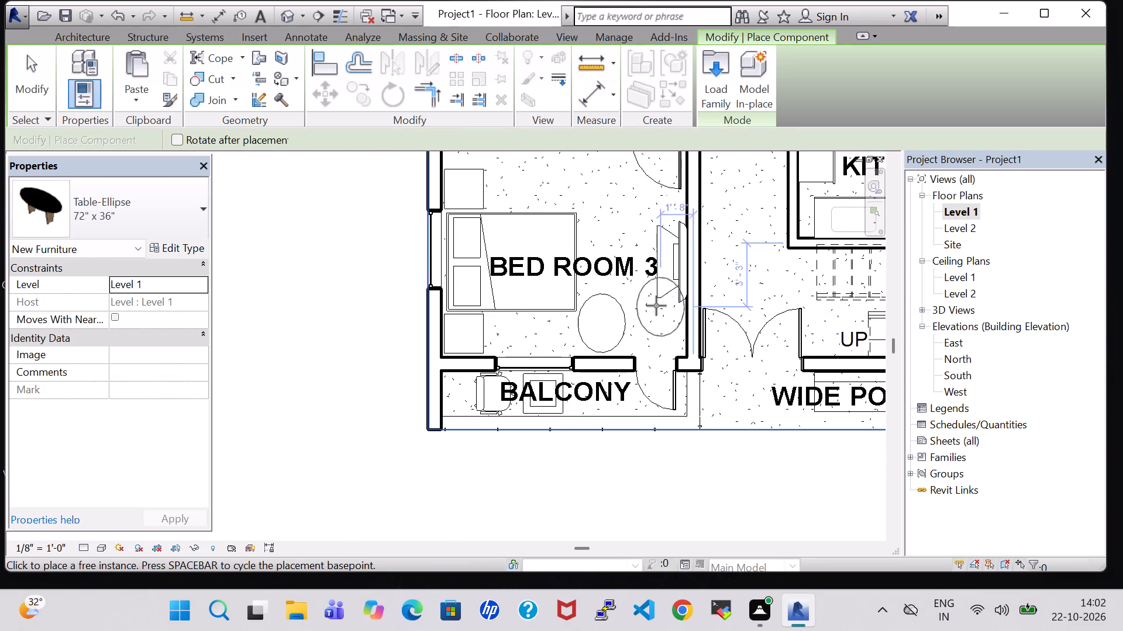
pyautogui.moveTo(625, 293); pyautogui.dragTo(639, 420, button='middle')
pyautogui.moveTo(605, 304); pyautogui.dragTo(574, 491, button='middle')
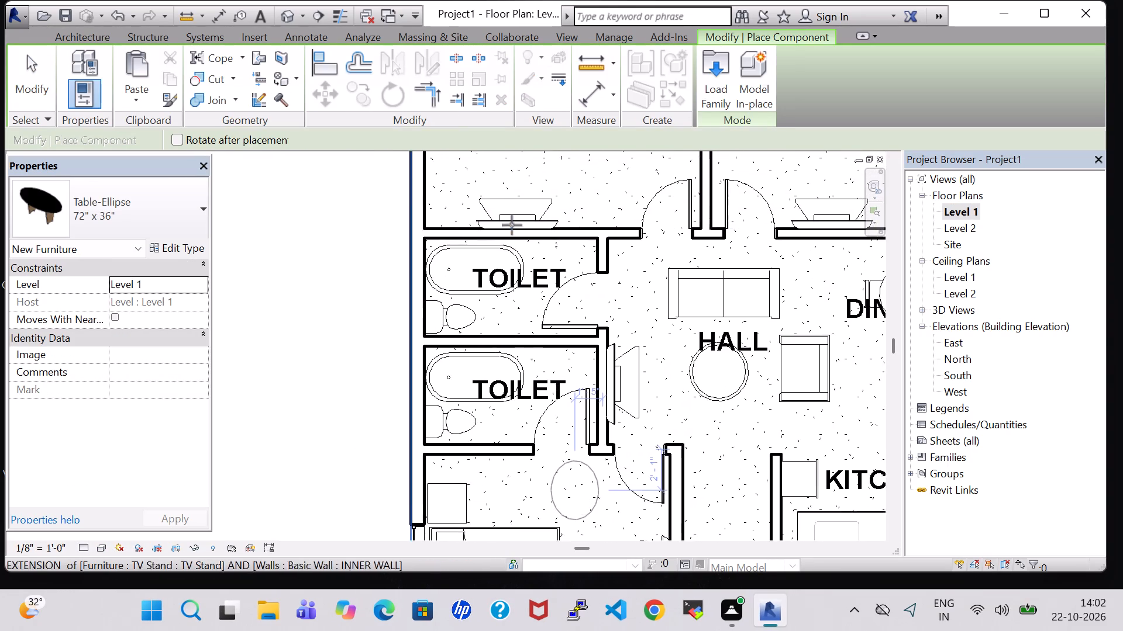
pyautogui.moveTo(515, 224); pyautogui.dragTo(526, 434, button='middle')
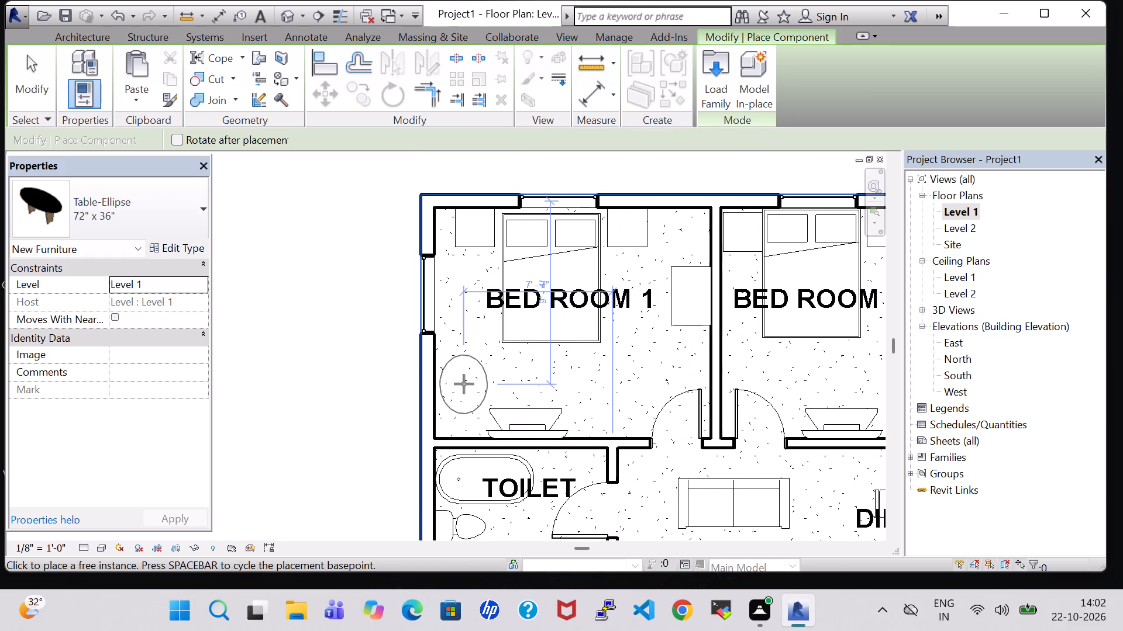
pyautogui.click(464, 384)
# Place another Table-Ellipse in Bed Room 2, beside the toilet wall and about 1'-10" from it.
pyautogui.moveTo(687, 356); pyautogui.dragTo(643, 359, button='middle')
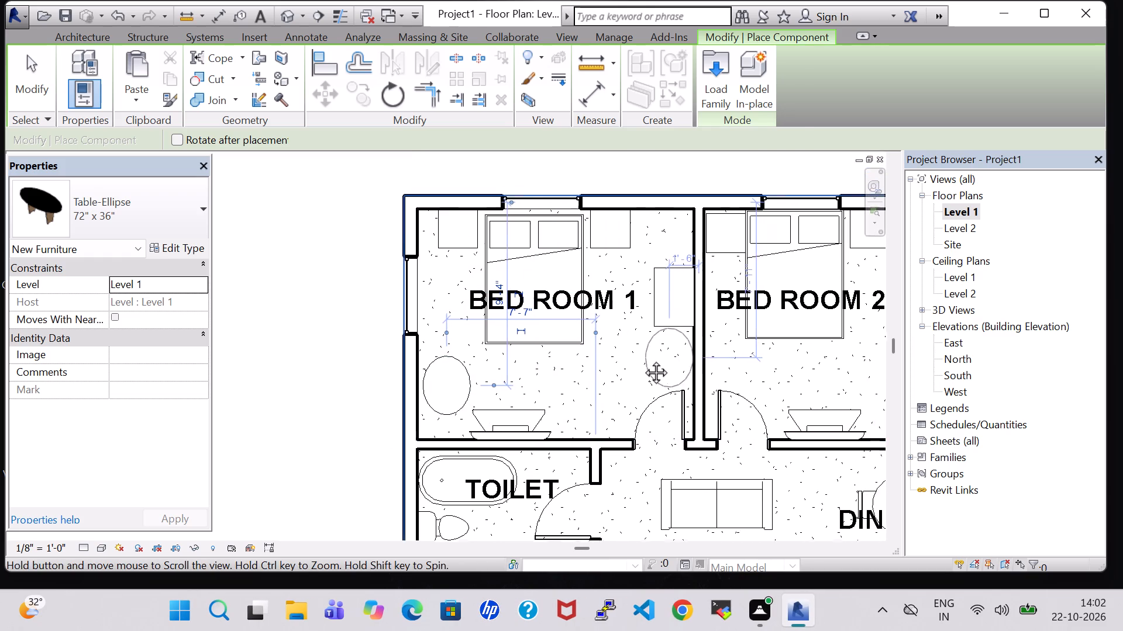
pyautogui.moveTo(643, 359); pyautogui.dragTo(514, 367, button='middle')
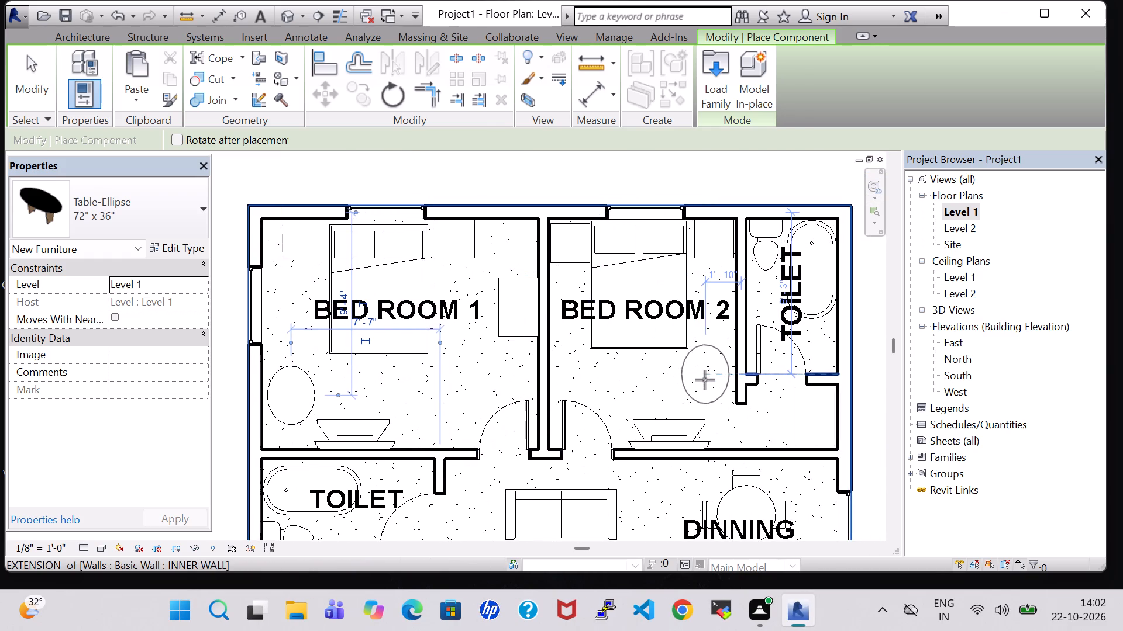
pyautogui.click(705, 380)
pyautogui.press('Escape')
pyautogui.press('Escape')
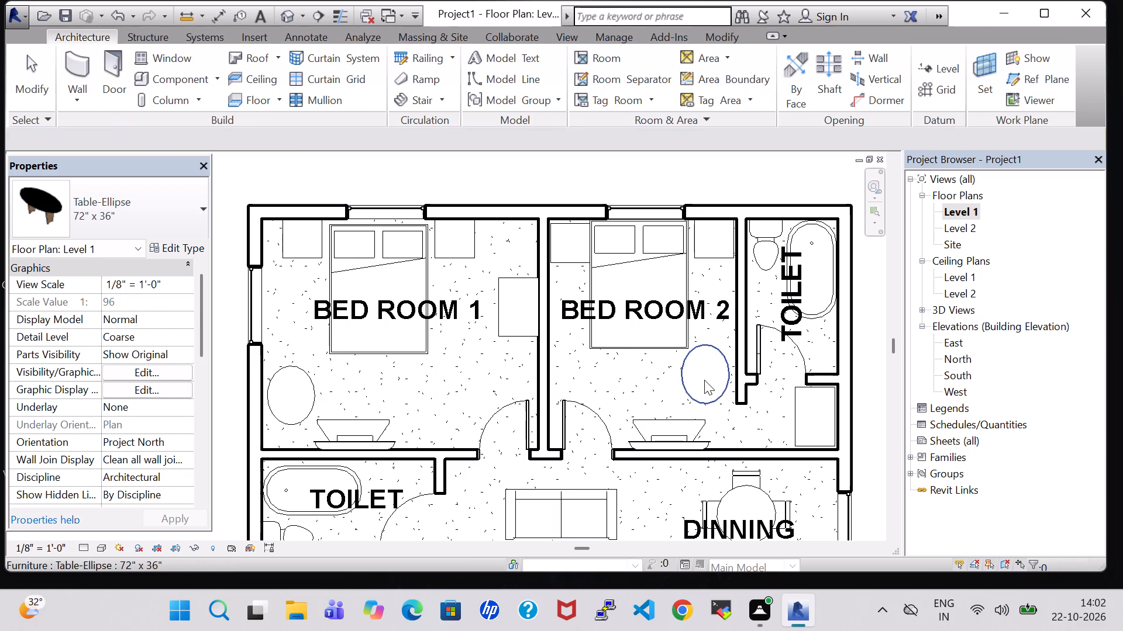
# In the 3D view, raise Bed Room 1's wall mirror to a 2'-7" elevation and shift it to 3'-0" from the toilet-side wall.
pyautogui.click(287, 15)
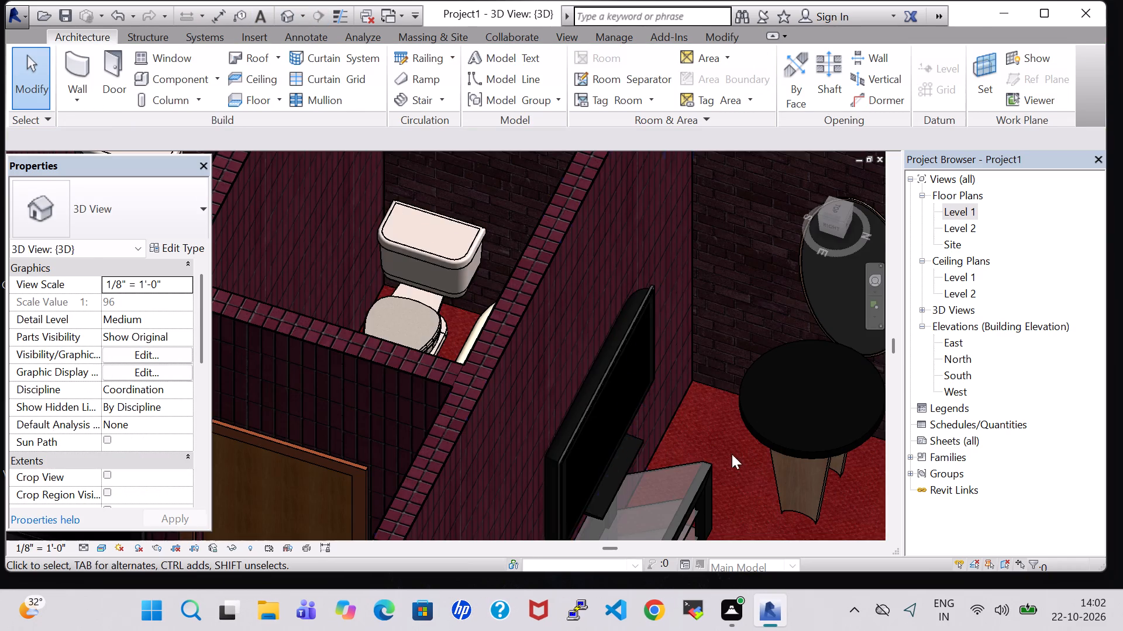
pyautogui.scroll(-3, 733, 431)
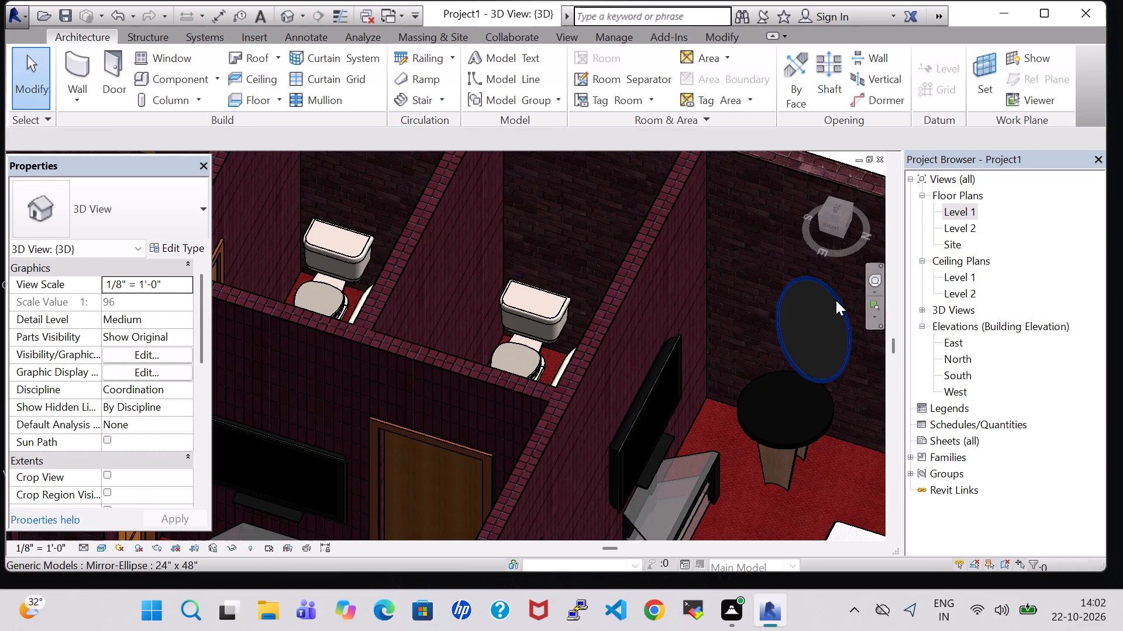
pyautogui.click(836, 300)
pyautogui.press('Up')
pyautogui.press('Up')
pyautogui.press('Up')
pyautogui.press('Up')
pyautogui.press('Up')
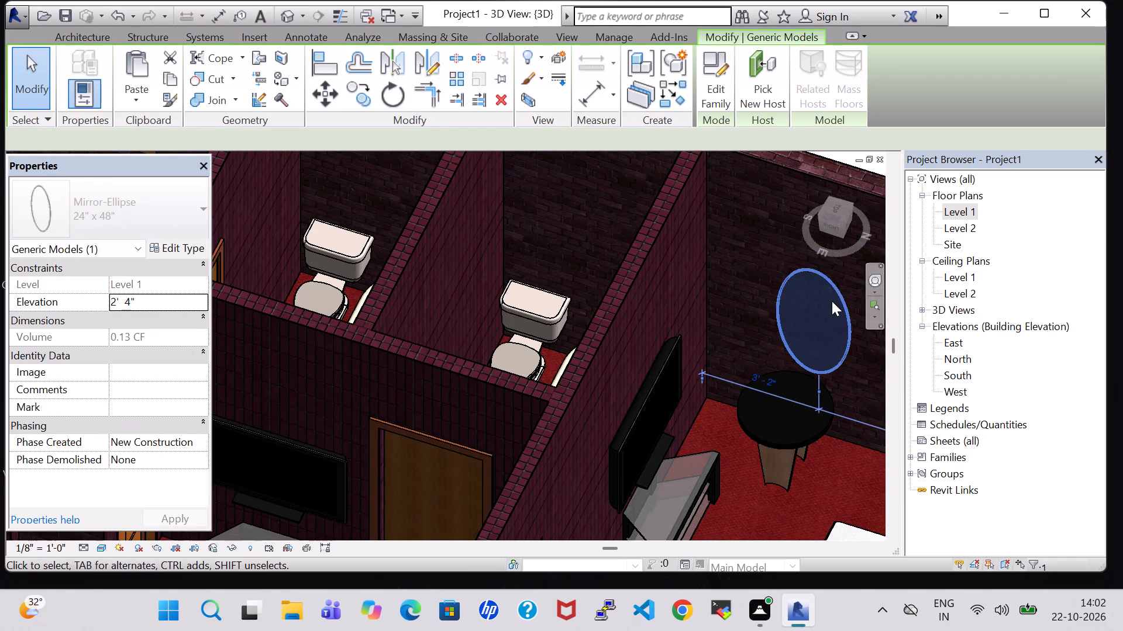
pyautogui.press('Up')
pyautogui.press('Up')
pyautogui.press('Left')
pyautogui.press('Left')
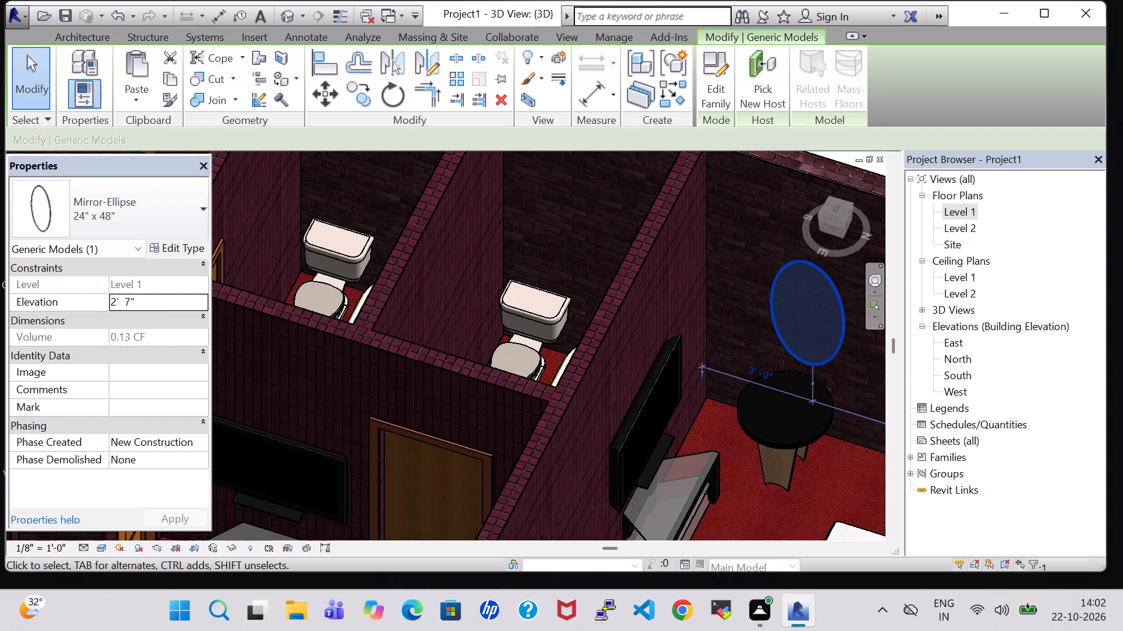
pyautogui.click(784, 462)
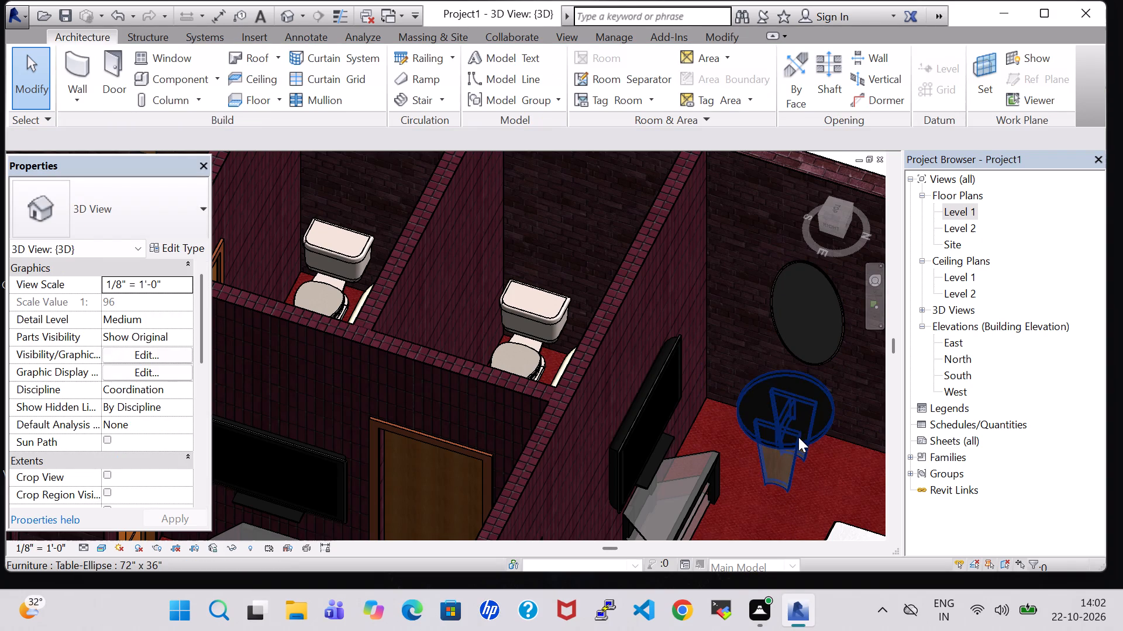
# Rotate the elliptical table beneath Bed Room 1's mirror a quarter turn.
pyautogui.click(798, 437)
pyautogui.press('space')
pyautogui.click(790, 479)
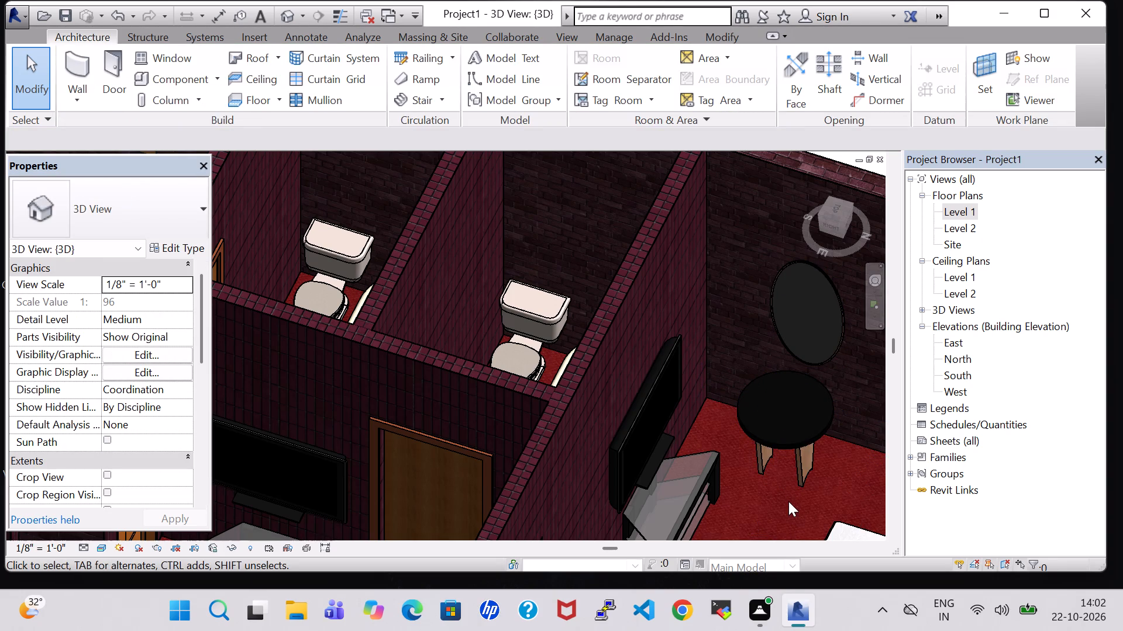
# Examine the mirror and elliptical table placement in Bed Room 1 and the other furnished rooms in the 3D view.
pyautogui.keyDown('shift'); pyautogui.moveTo(788, 501); pyautogui.dragTo(801, 441, button='middle'); pyautogui.keyUp('shift')
pyautogui.keyDown('shift'); pyautogui.moveTo(768, 479); pyautogui.dragTo(762, 508, button='middle'); pyautogui.keyUp('shift')
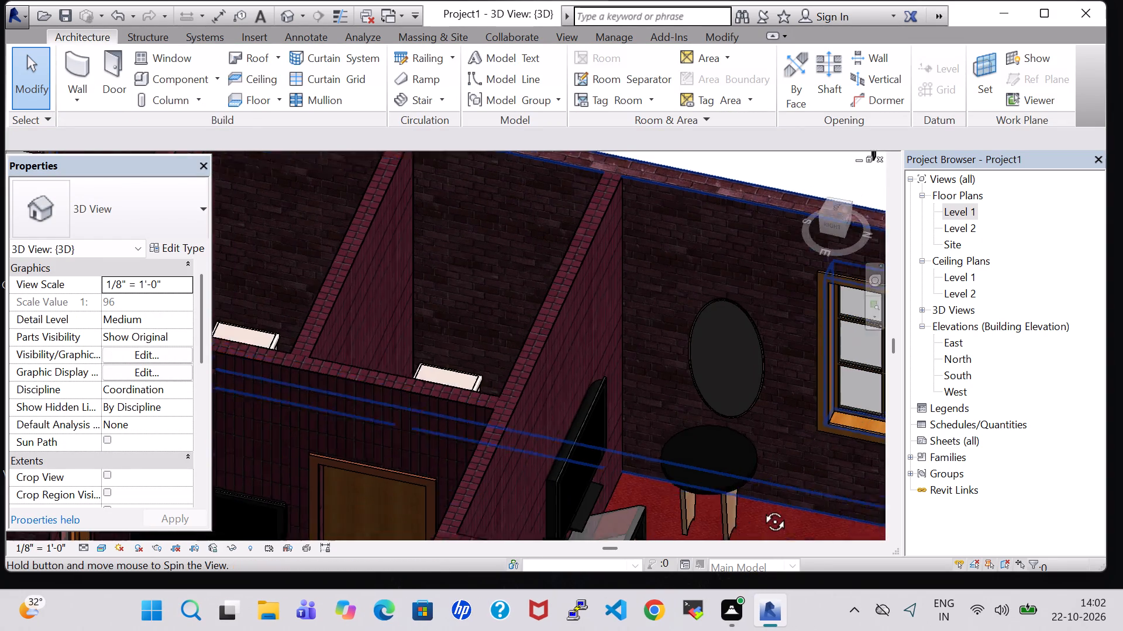
pyautogui.keyDown('shift'); pyautogui.moveTo(762, 508); pyautogui.dragTo(760, 512, button='middle'); pyautogui.keyUp('shift')
pyautogui.keyDown('shift'); pyautogui.moveTo(806, 492); pyautogui.dragTo(831, 468, button='middle'); pyautogui.keyUp('shift')
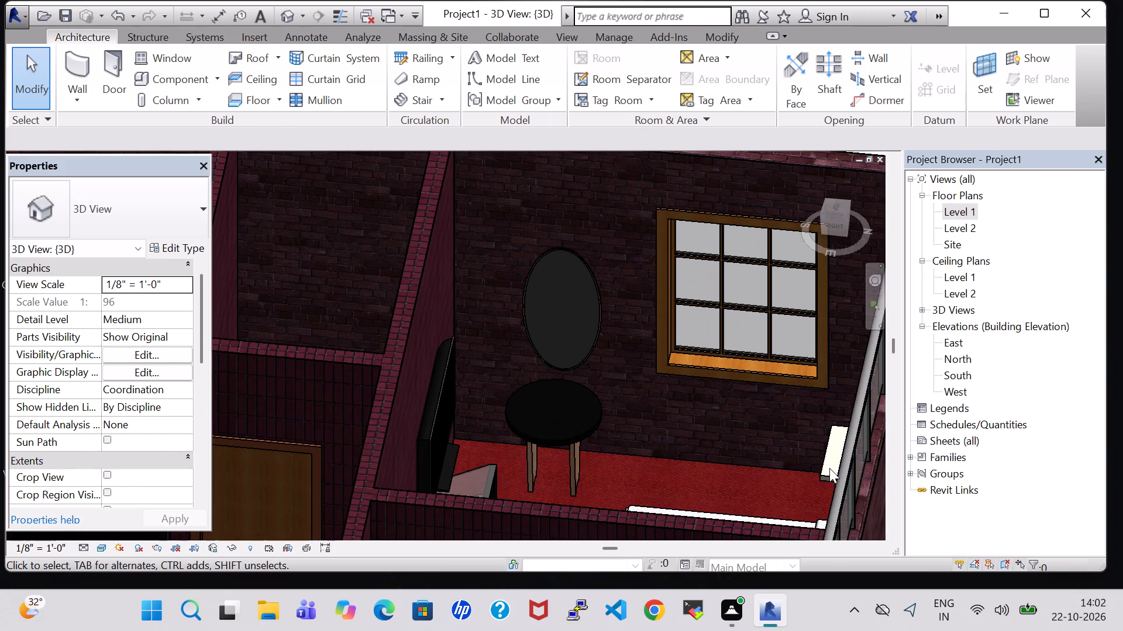
pyautogui.scroll(-6, 821, 468)
pyautogui.moveTo(705, 451); pyautogui.dragTo(724, 398, button='middle')
pyautogui.moveTo(725, 379); pyautogui.dragTo(729, 339, button='middle')
pyautogui.keyDown('shift'); pyautogui.moveTo(714, 377); pyautogui.dragTo(546, 429, button='middle'); pyautogui.keyUp('shift')
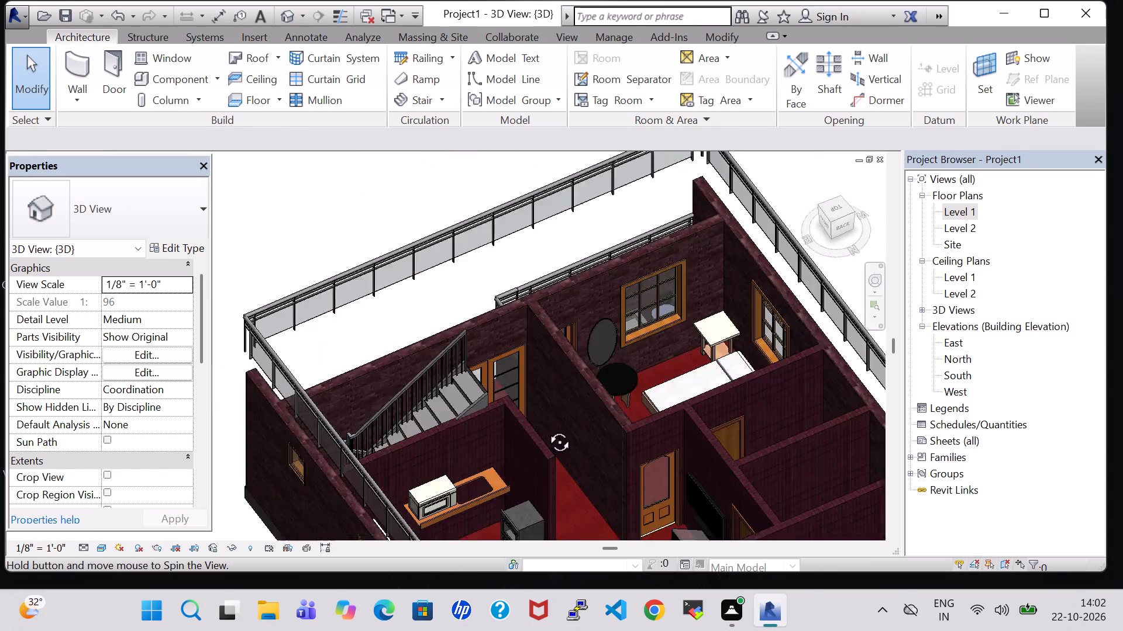
pyautogui.keyDown('shift'); pyautogui.moveTo(546, 429); pyautogui.dragTo(465, 436, button='middle'); pyautogui.keyUp('shift')
pyautogui.moveTo(430, 410); pyautogui.dragTo(423, 345, button='middle')
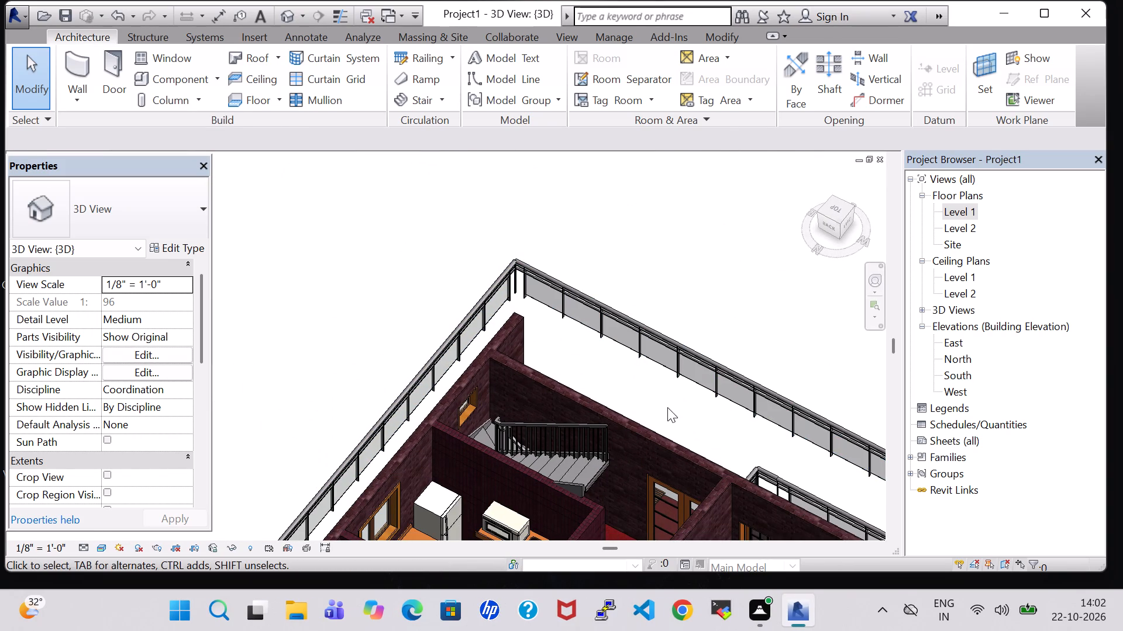
pyautogui.moveTo(715, 258); pyautogui.dragTo(763, 216, button='middle')
pyautogui.scroll(-3, 696, 383)
pyautogui.moveTo(576, 497); pyautogui.dragTo(498, 424, button='middle')
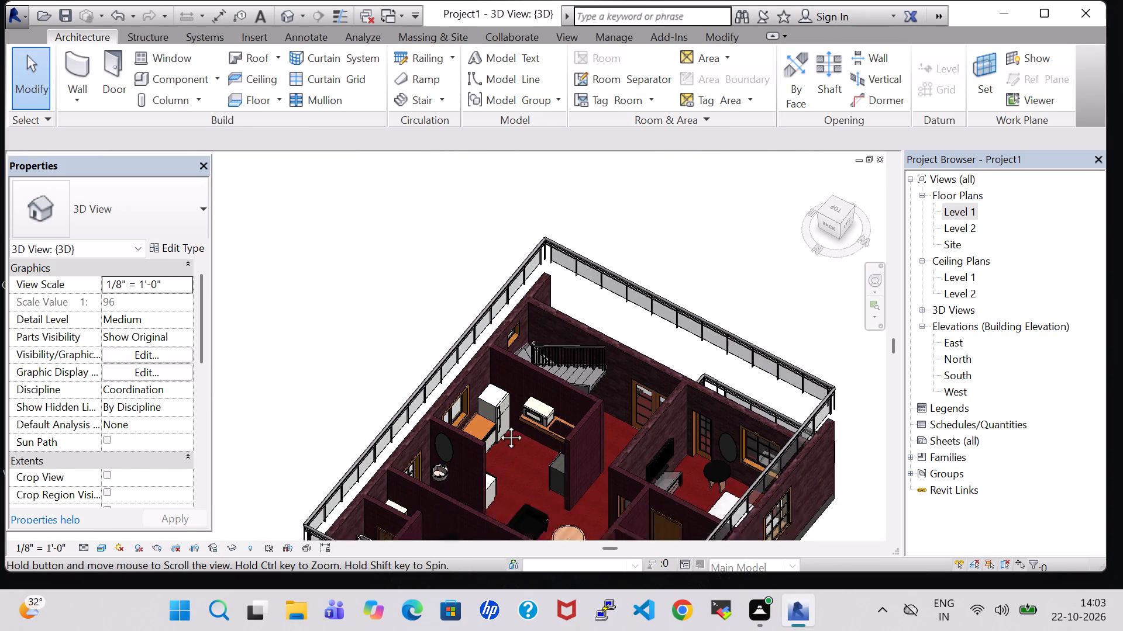
pyautogui.moveTo(498, 424); pyautogui.dragTo(528, 244, button='middle')
pyautogui.keyDown('shift'); pyautogui.moveTo(773, 466); pyautogui.dragTo(755, 467, button='middle'); pyautogui.keyUp('shift')
pyautogui.keyDown('shift'); pyautogui.moveTo(747, 468); pyautogui.dragTo(669, 488, button='middle'); pyautogui.keyUp('shift')
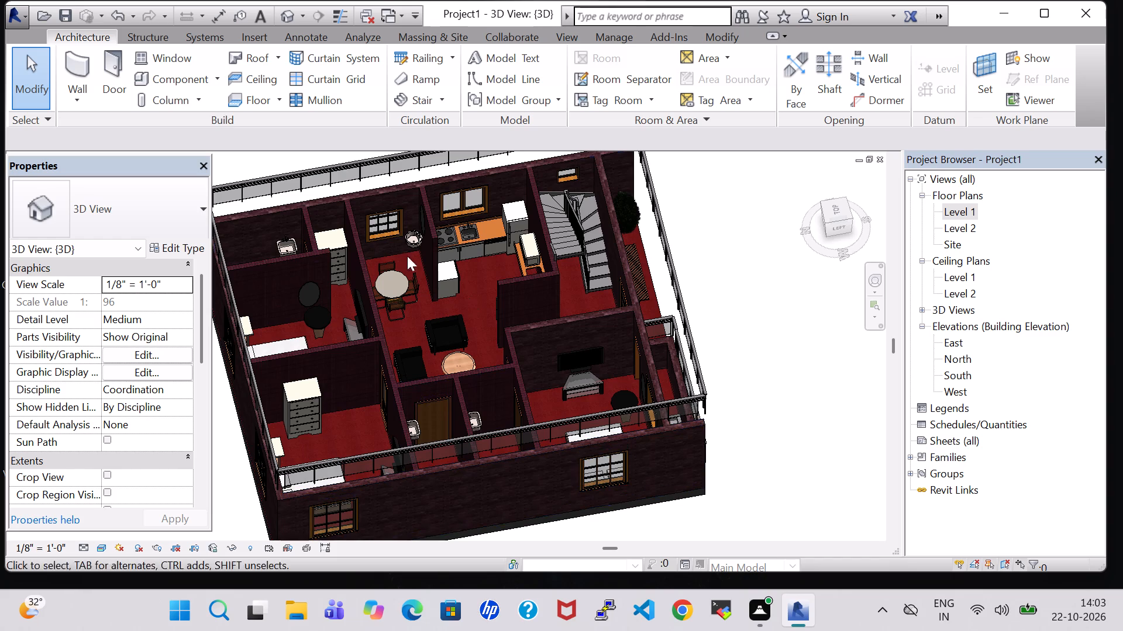
# Rotate the elliptical table beneath Bed Room 2's mirror a quarter turn and nudge it slightly along the wall towards the bed.
pyautogui.click(322, 324)
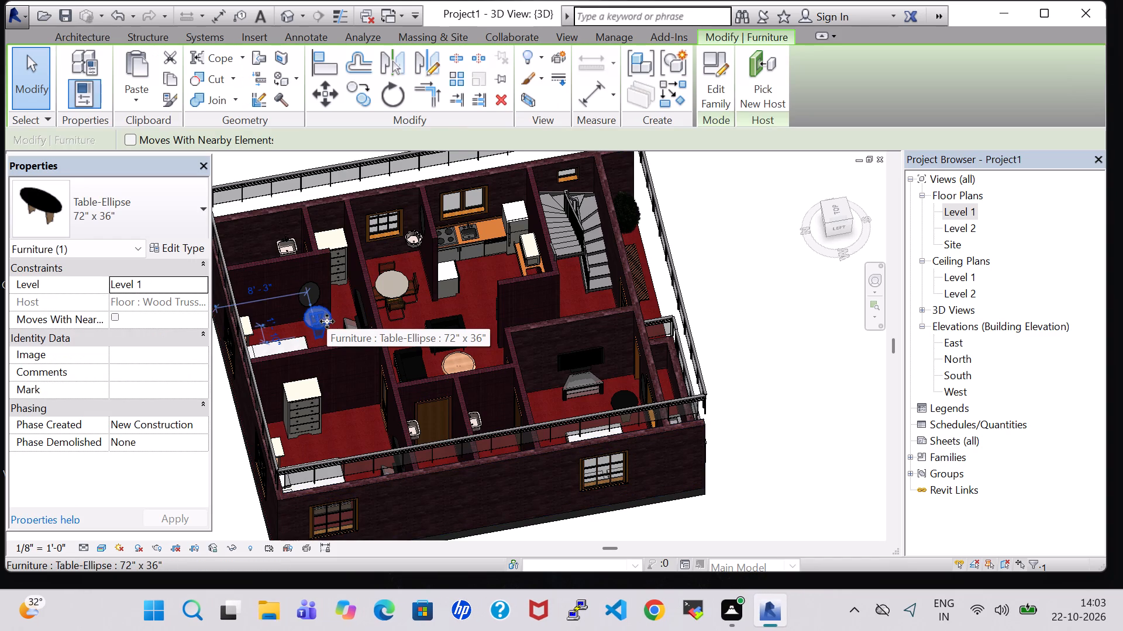
pyautogui.press('space')
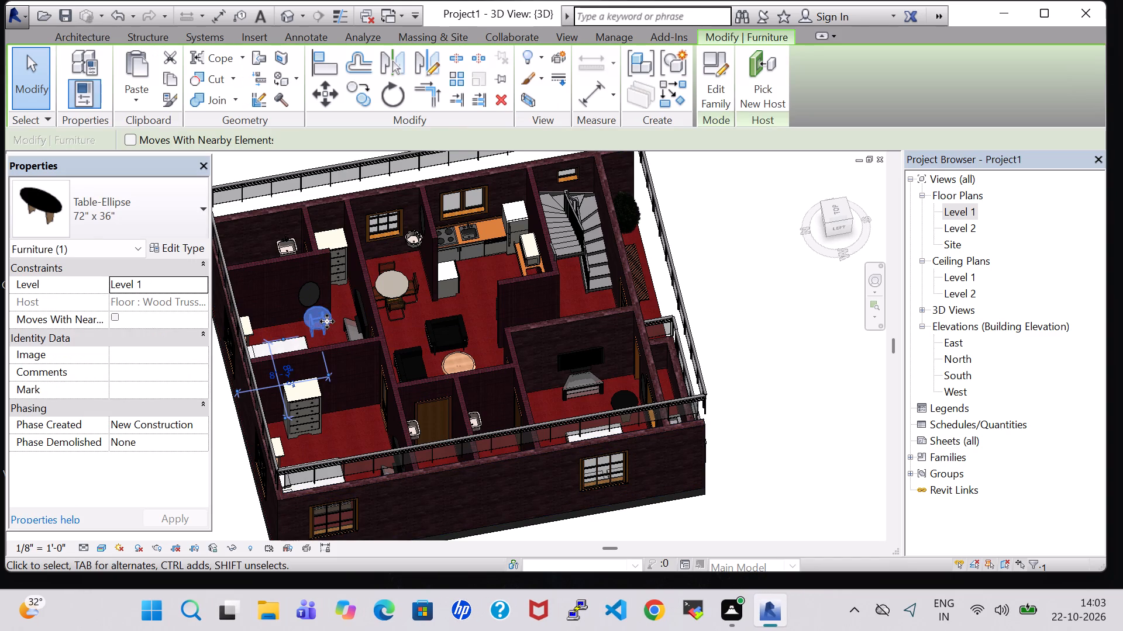
pyautogui.press('Left')
pyautogui.press('Left')
pyautogui.press('Right')
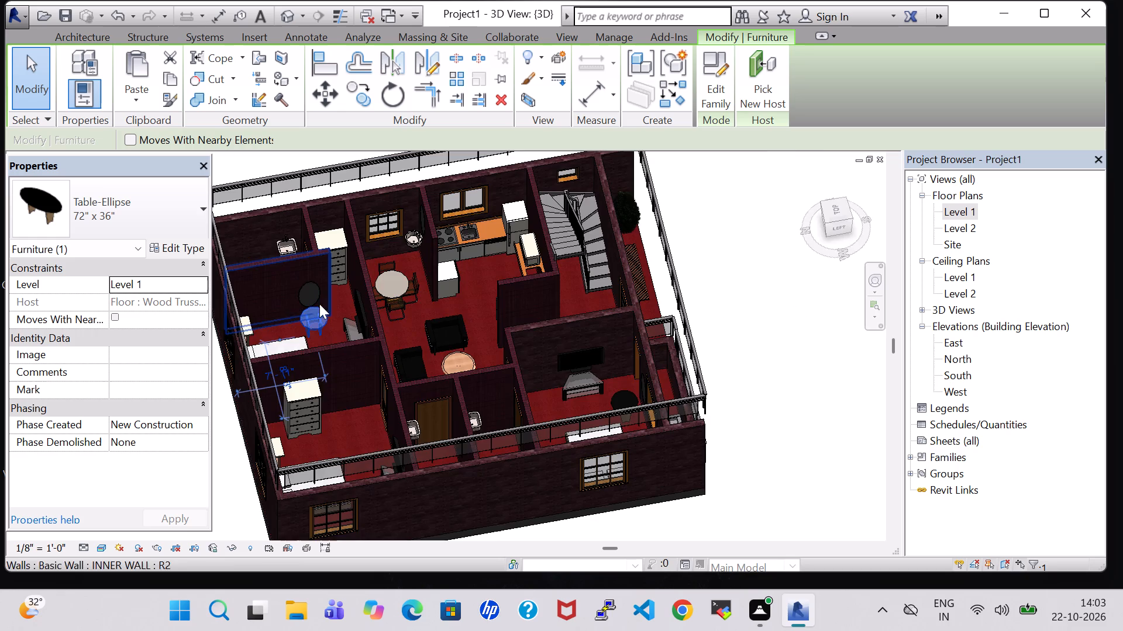
# Raise Bed Room 2's elliptical wall mirror to a 2'-4" elevation.
pyautogui.scroll(6, 350, 331)
pyautogui.click(265, 224)
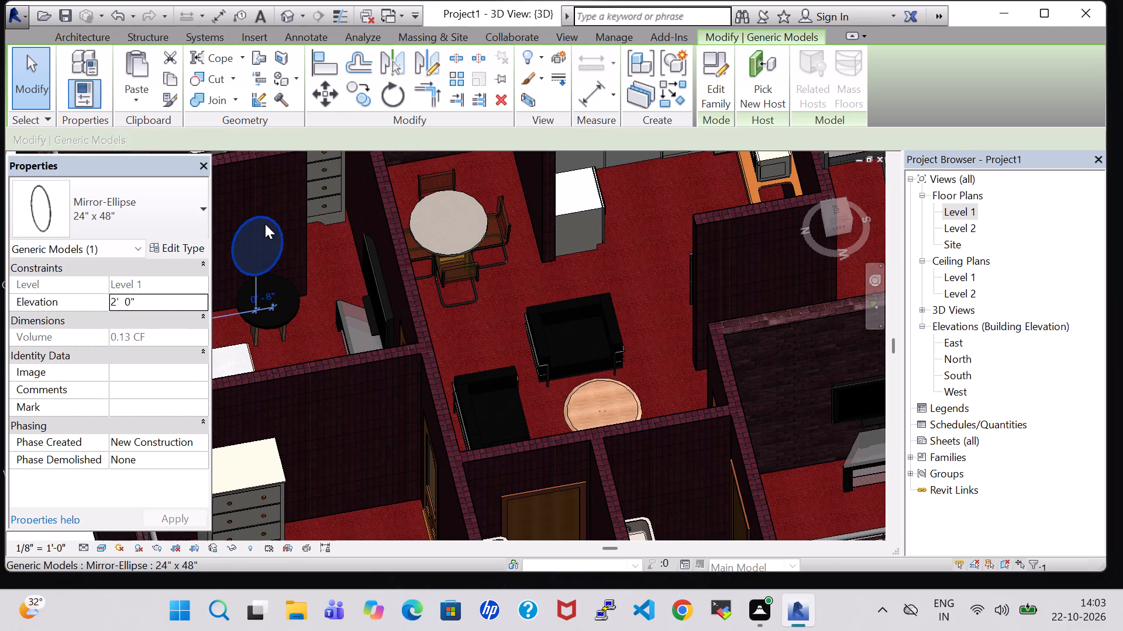
pyautogui.press('Up')
pyautogui.press('Up')
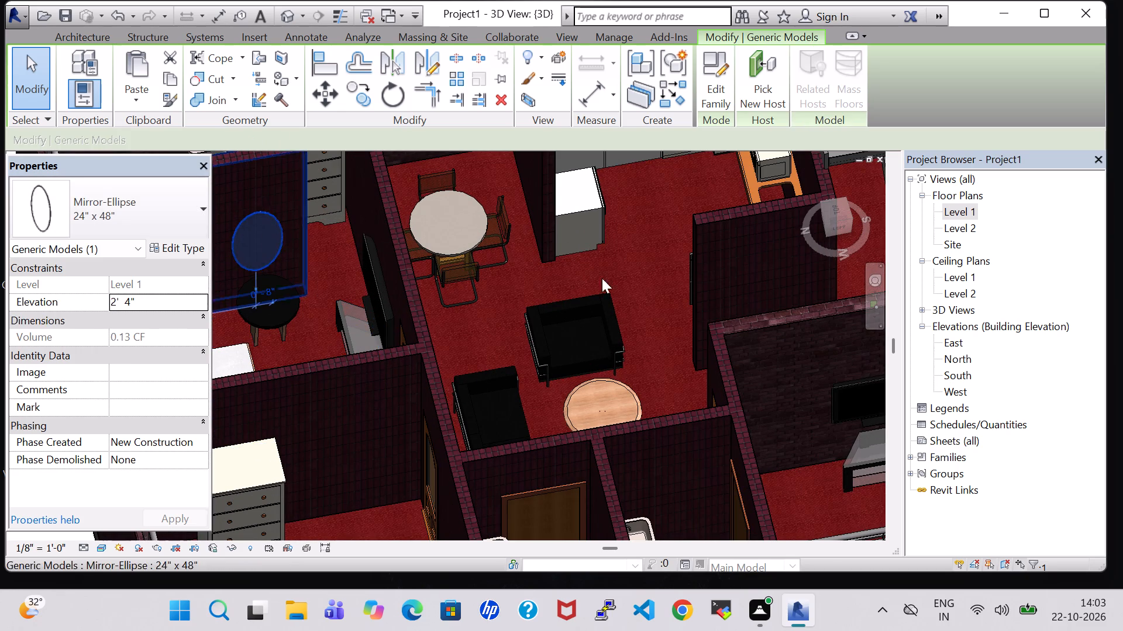
pyautogui.scroll(-7, 585, 316)
pyautogui.click(296, 395)
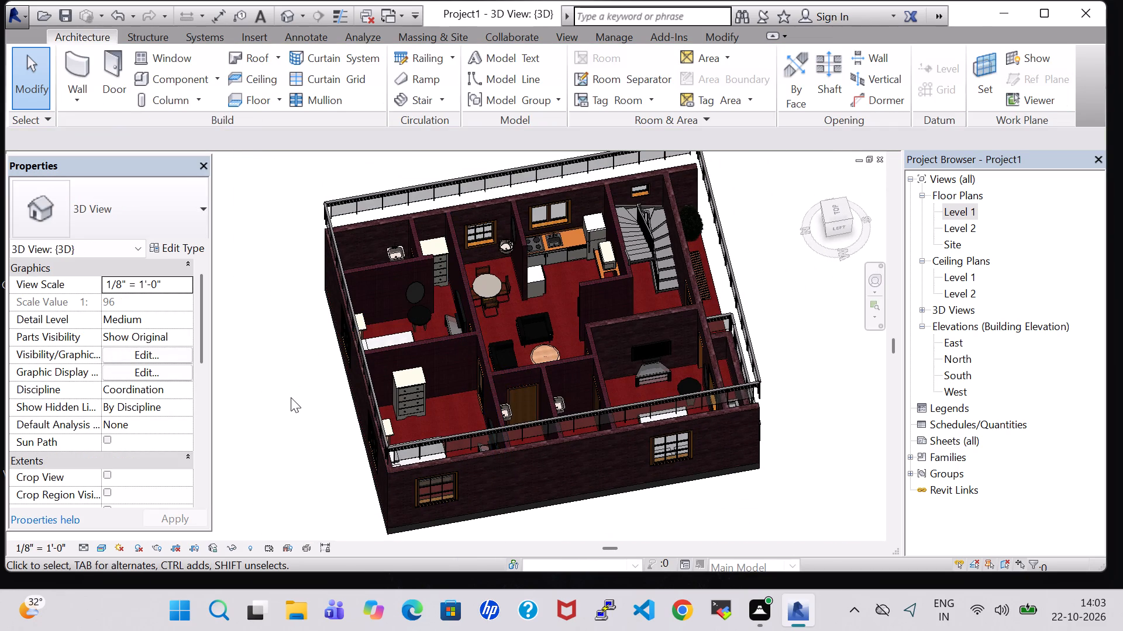
# Review the furnished rooms from above in 3D and check the complete furniture layout on the Level 1 floor plan.
pyautogui.keyDown('shift'); pyautogui.moveTo(291, 397); pyautogui.dragTo(431, 435, button='middle'); pyautogui.keyUp('shift')
pyautogui.moveTo(713, 311); pyautogui.dragTo(558, 411, button='middle')
pyautogui.scroll(-1, 679, 256)
pyautogui.scroll(5, 694, 234)
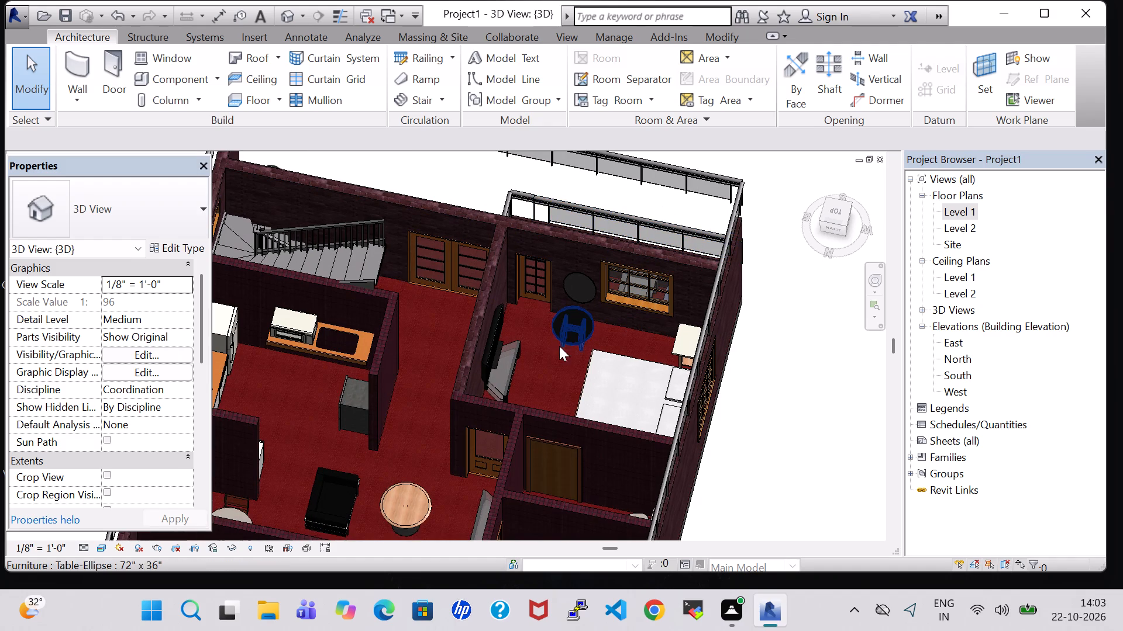
pyautogui.keyDown('shift'); pyautogui.moveTo(559, 346); pyautogui.dragTo(590, 297, button='middle'); pyautogui.keyUp('shift')
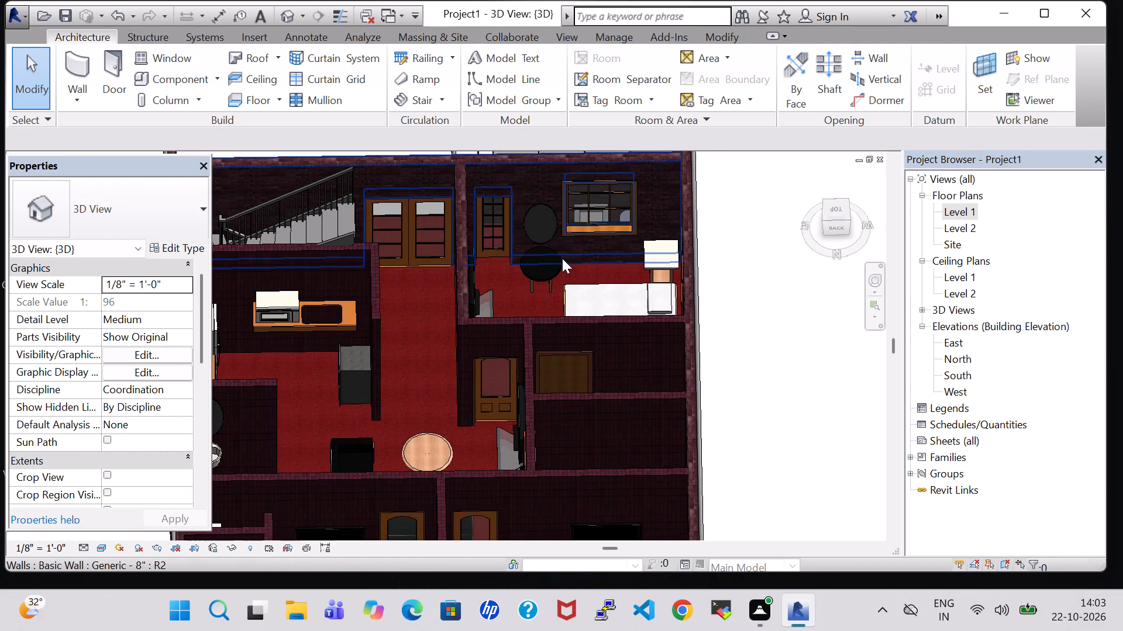
pyautogui.scroll(-3, 776, 285)
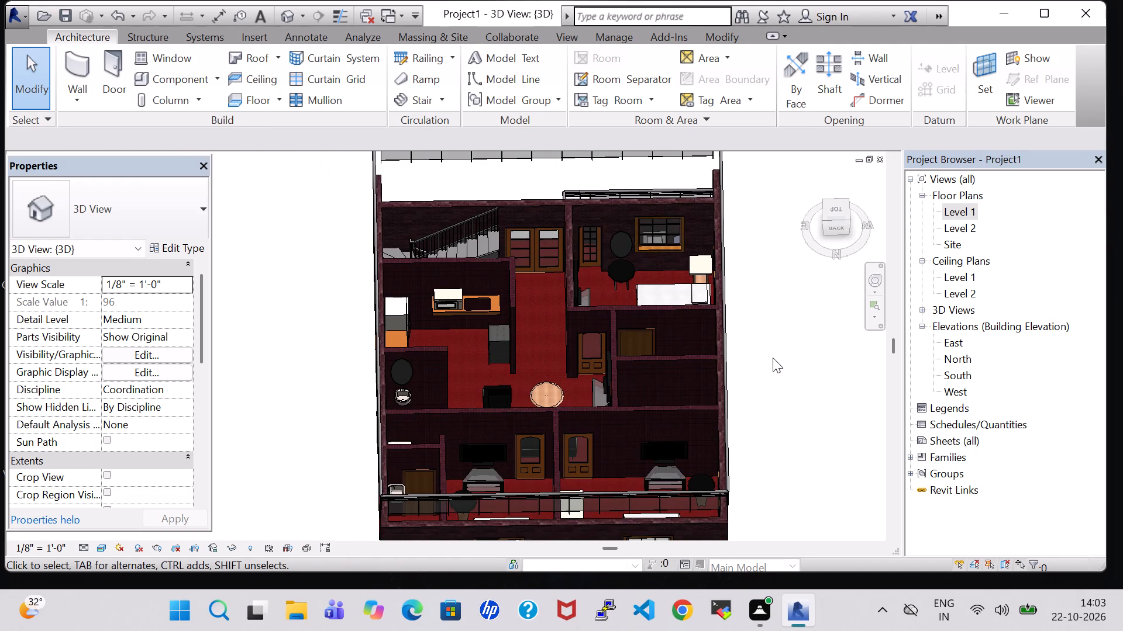
pyautogui.doubleClick(956, 209)
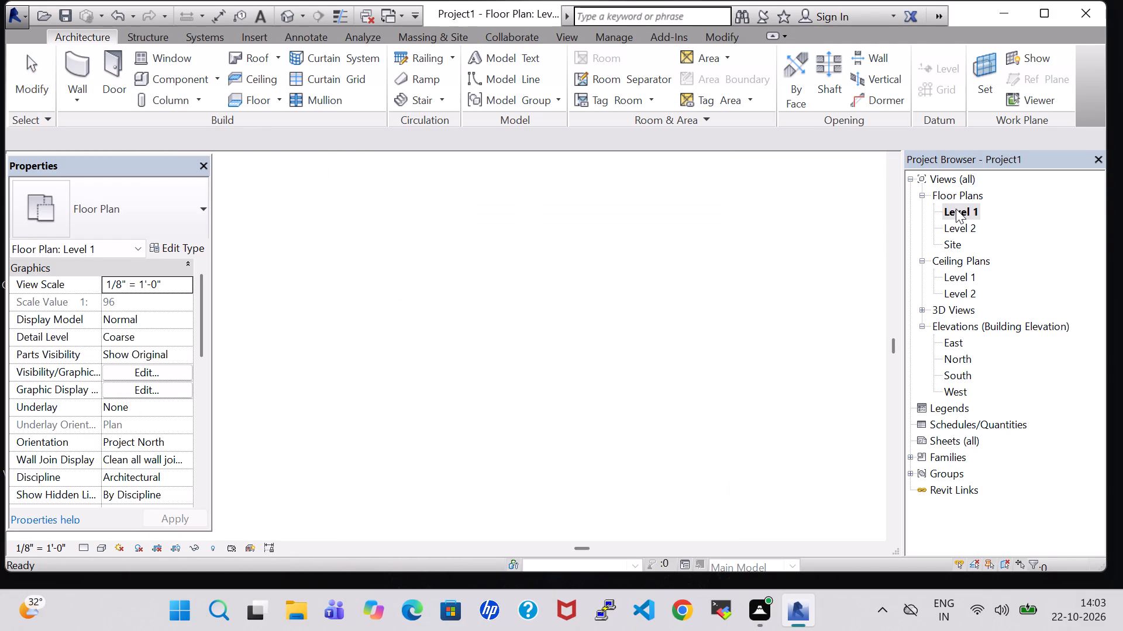
pyautogui.scroll(-4, 804, 291)
pyautogui.moveTo(666, 349); pyautogui.dragTo(560, 300, button='middle')
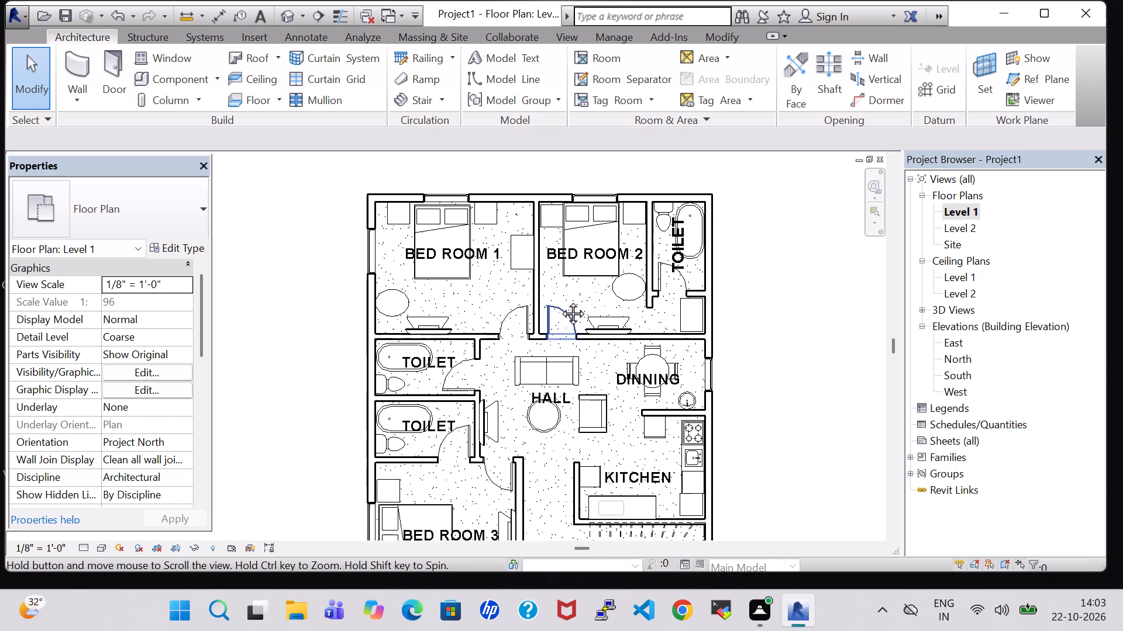
pyautogui.moveTo(560, 300); pyautogui.dragTo(553, 286, button='middle')
pyautogui.scroll(-1, 553, 286)
pyautogui.scroll(-1, 791, 321)
pyautogui.moveTo(791, 322); pyautogui.dragTo(774, 276, button='middle')
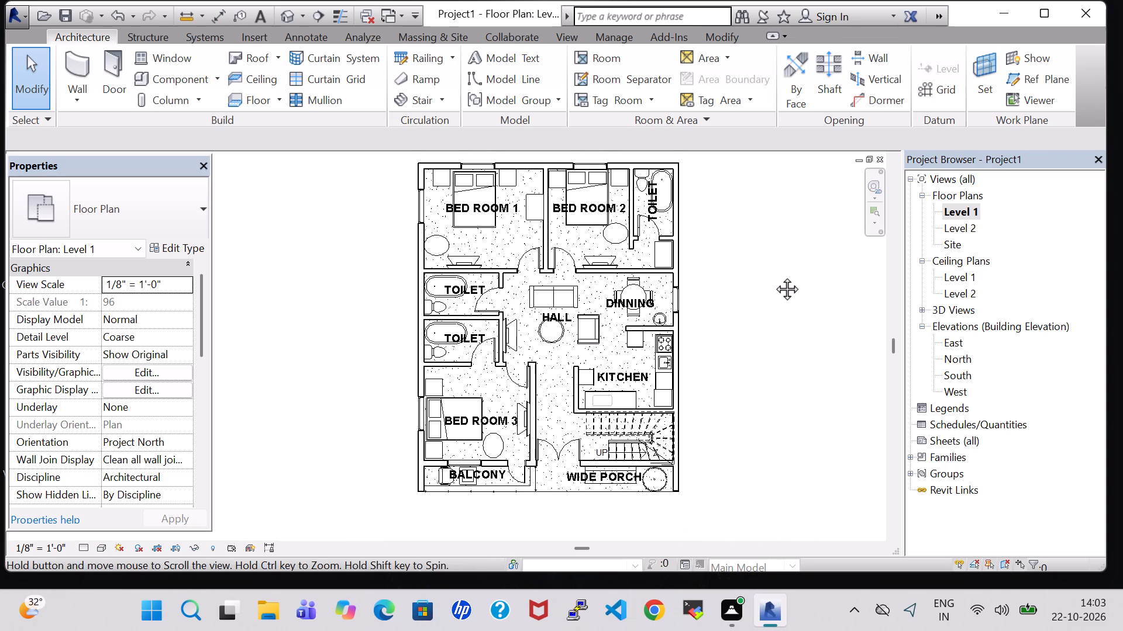
pyautogui.moveTo(774, 276); pyautogui.dragTo(776, 278, button='middle')
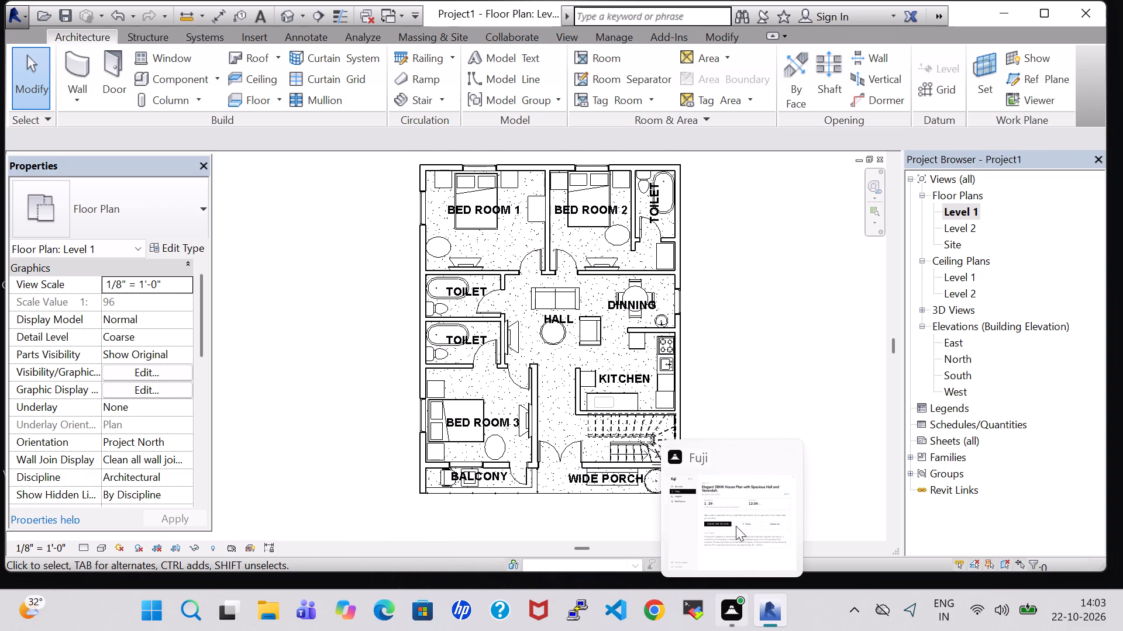
pyautogui.click(756, 353)
pyautogui.moveTo(756, 341); pyautogui.dragTo(764, 343, button='middle')
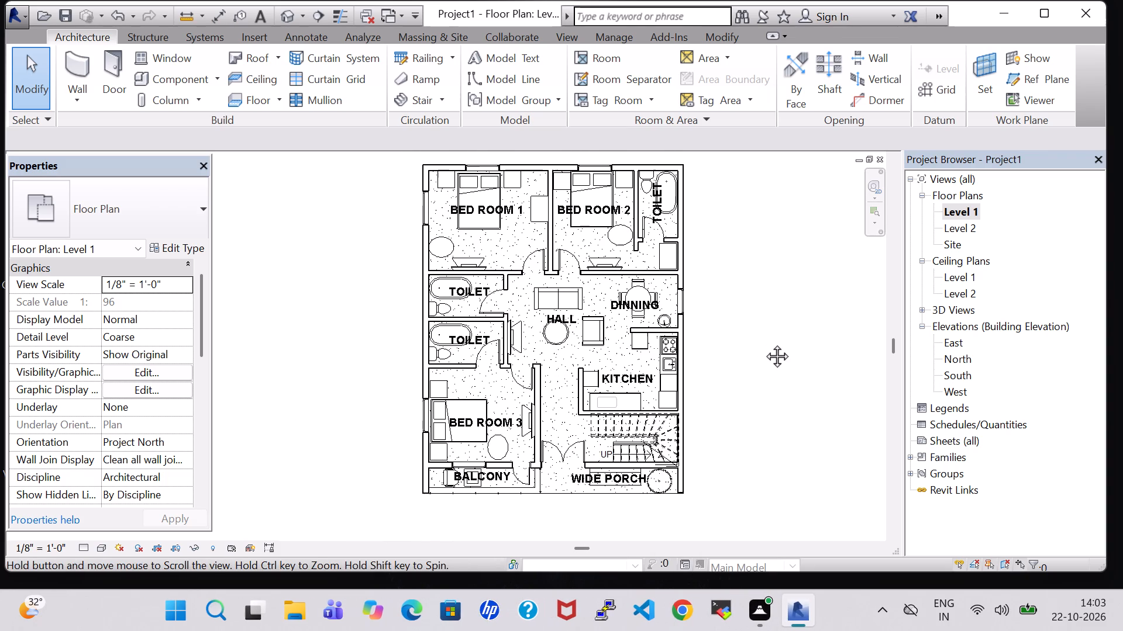
pyautogui.moveTo(764, 343); pyautogui.dragTo(767, 344, button='middle')
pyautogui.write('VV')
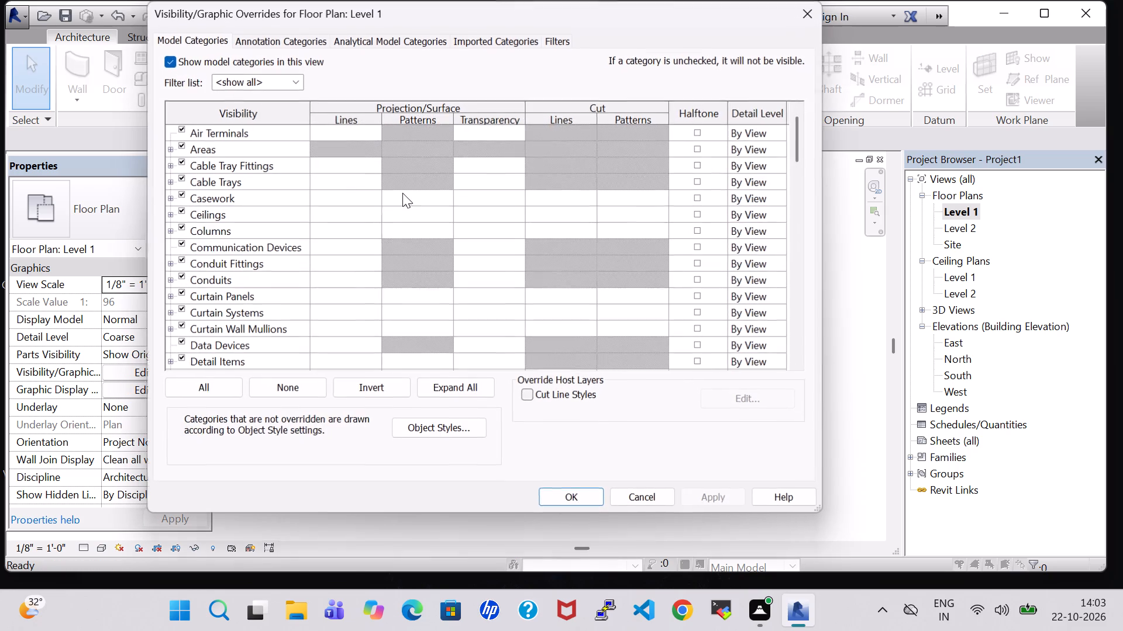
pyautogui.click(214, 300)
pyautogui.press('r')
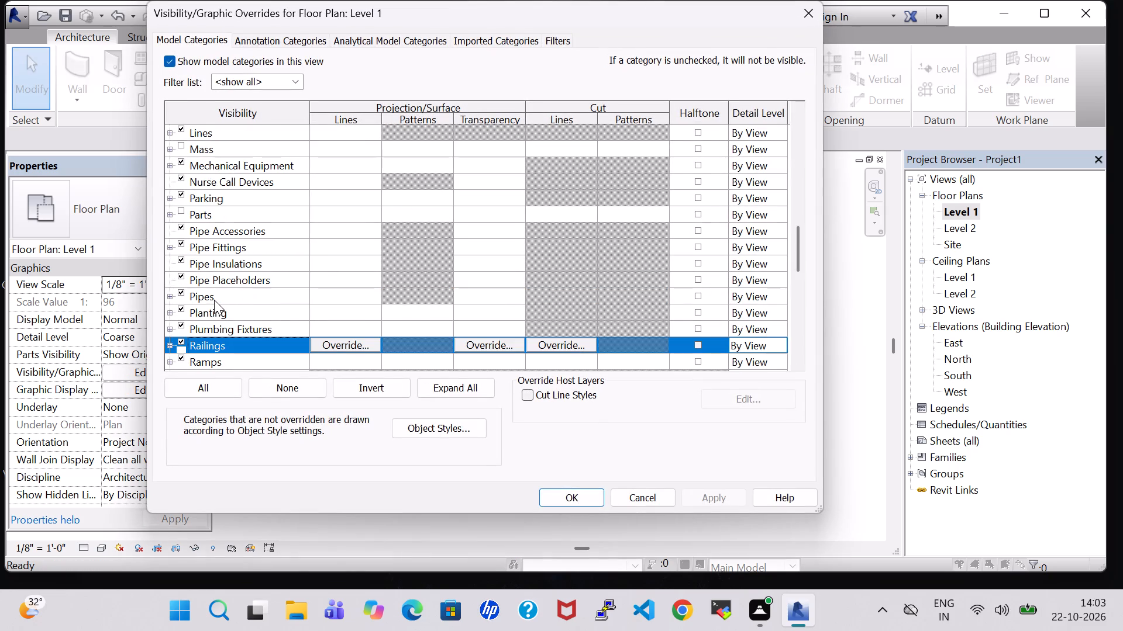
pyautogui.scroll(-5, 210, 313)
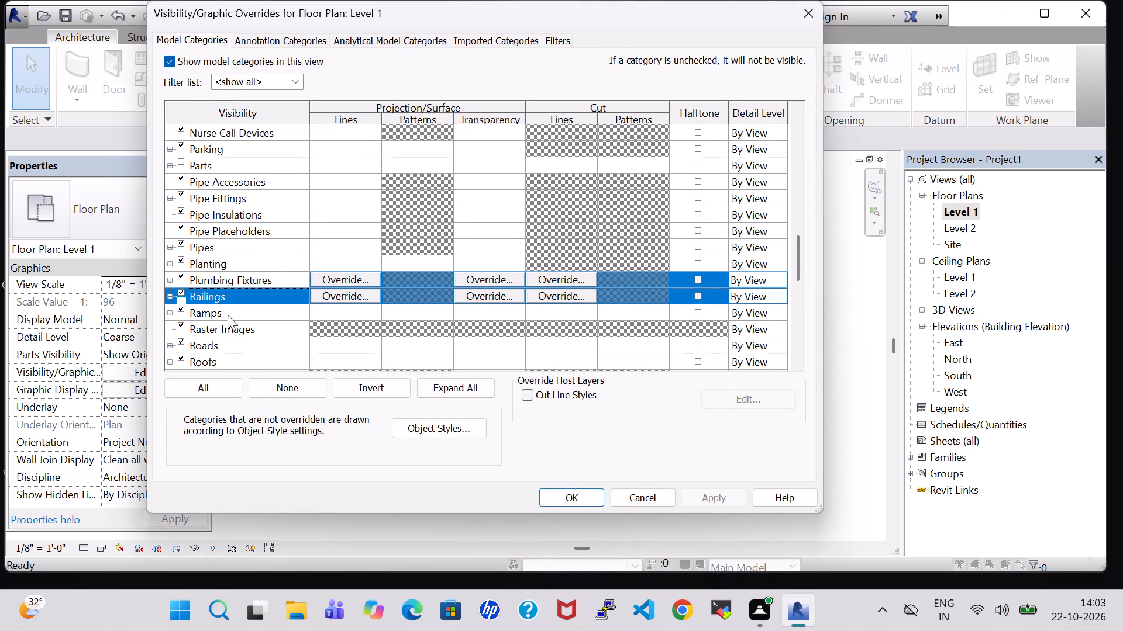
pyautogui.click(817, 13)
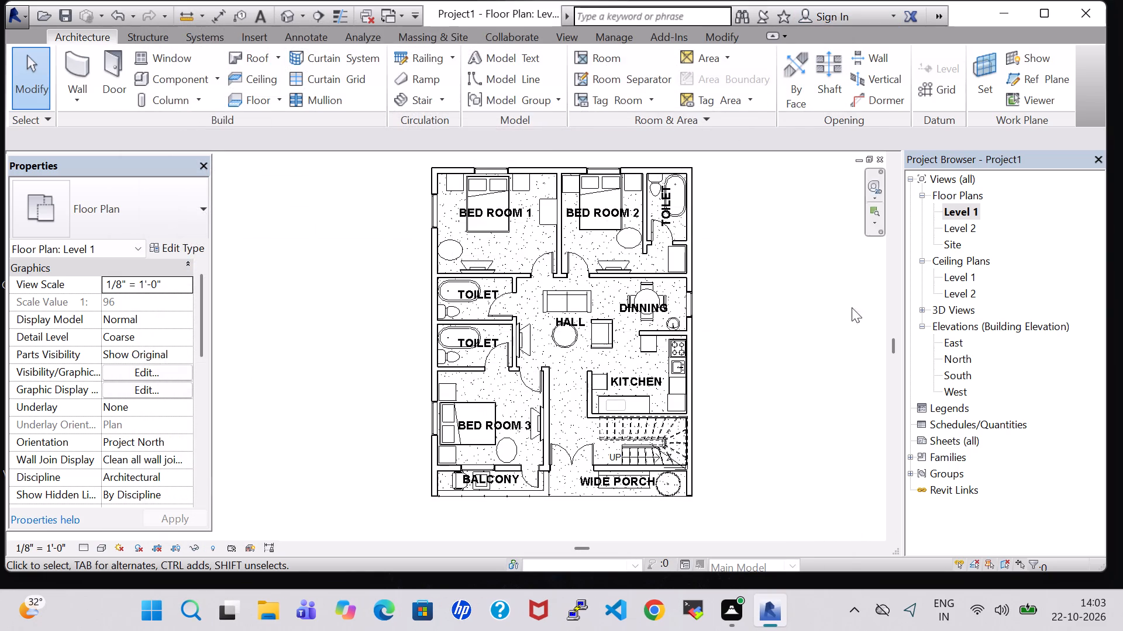
# Return to the 3D view and turn on the visibility of the Roofs category.
pyautogui.click(286, 13)
pyautogui.scroll(-1, 554, 220)
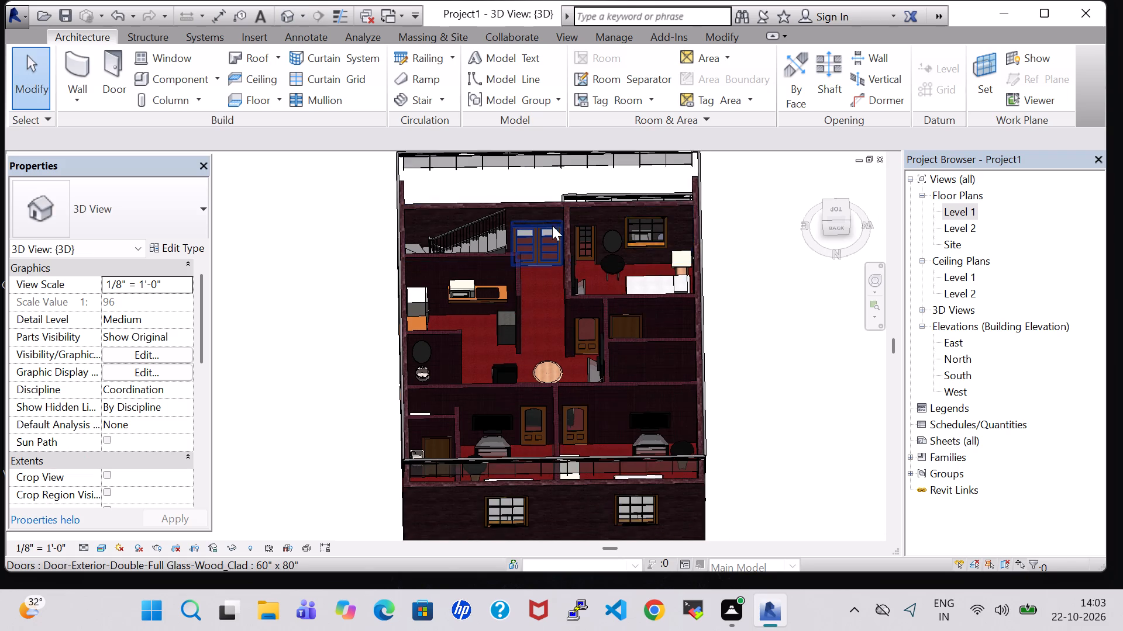
pyautogui.scroll(-1, 552, 226)
pyautogui.keyDown('shift'); pyautogui.moveTo(729, 390); pyautogui.dragTo(738, 301, button='middle'); pyautogui.keyUp('shift')
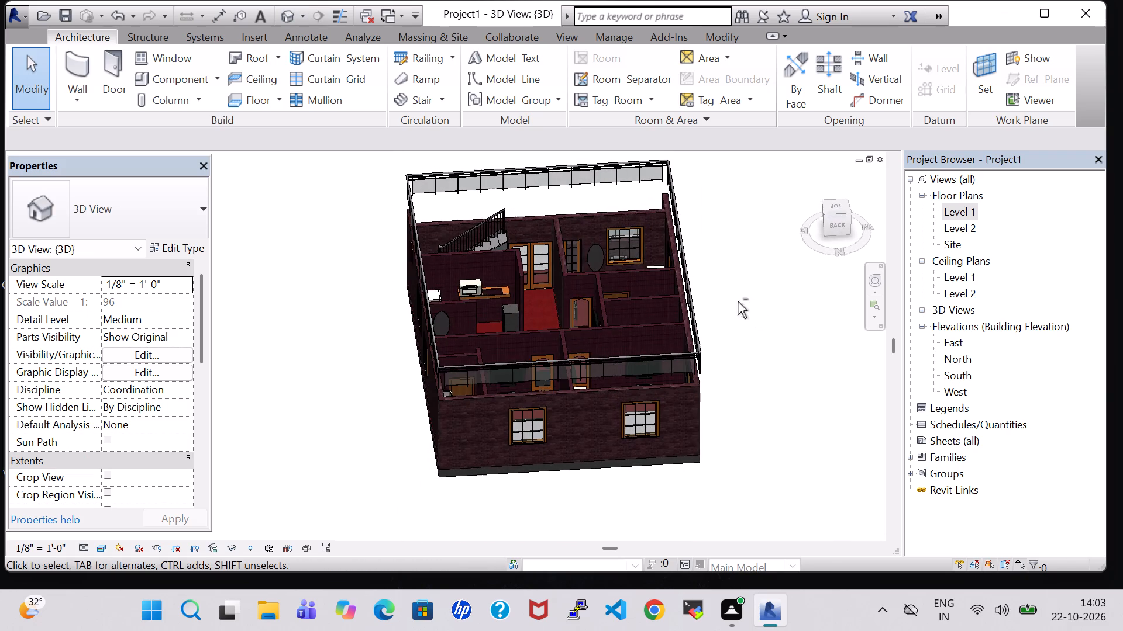
pyautogui.write('VV')
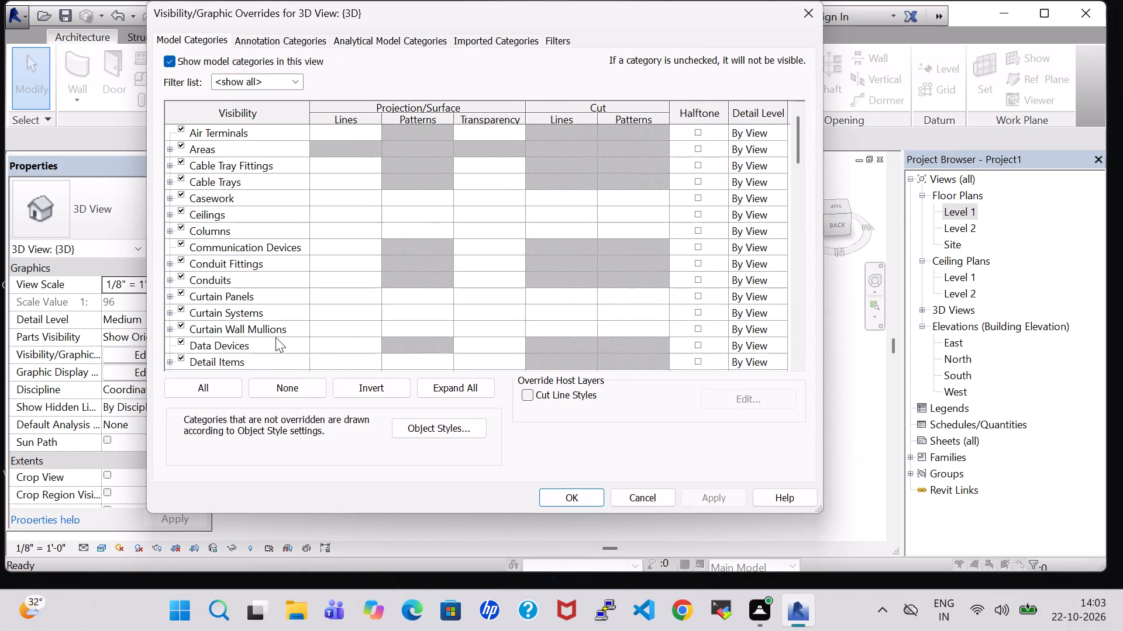
pyautogui.click(275, 337)
pyautogui.press('r')
pyautogui.scroll(-4, 188, 298)
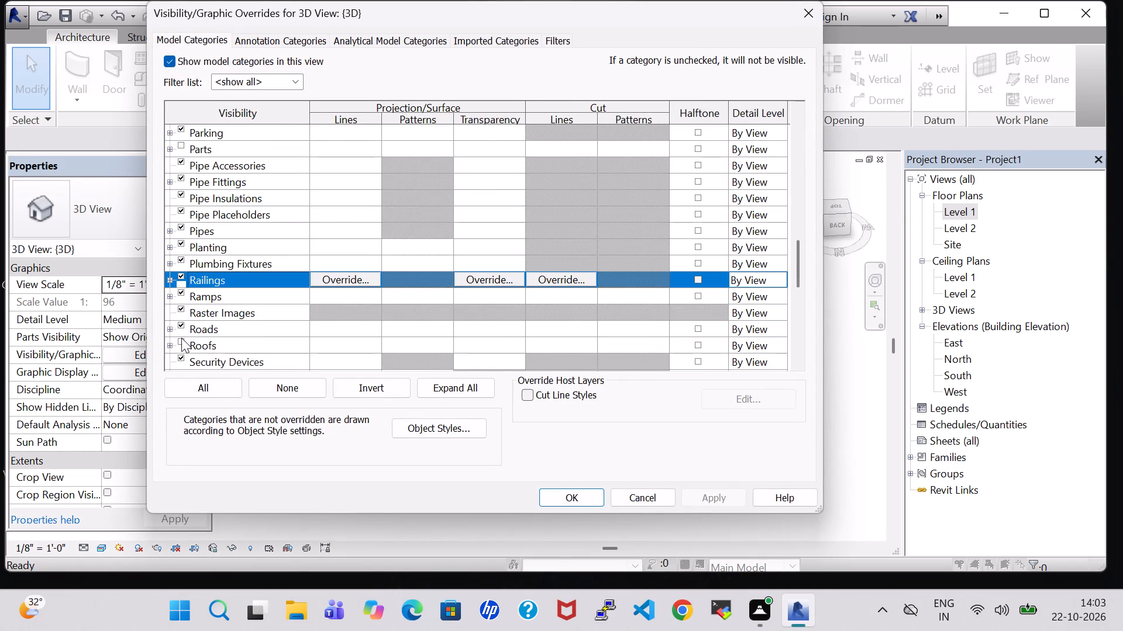
pyautogui.click(181, 338)
pyautogui.click(718, 498)
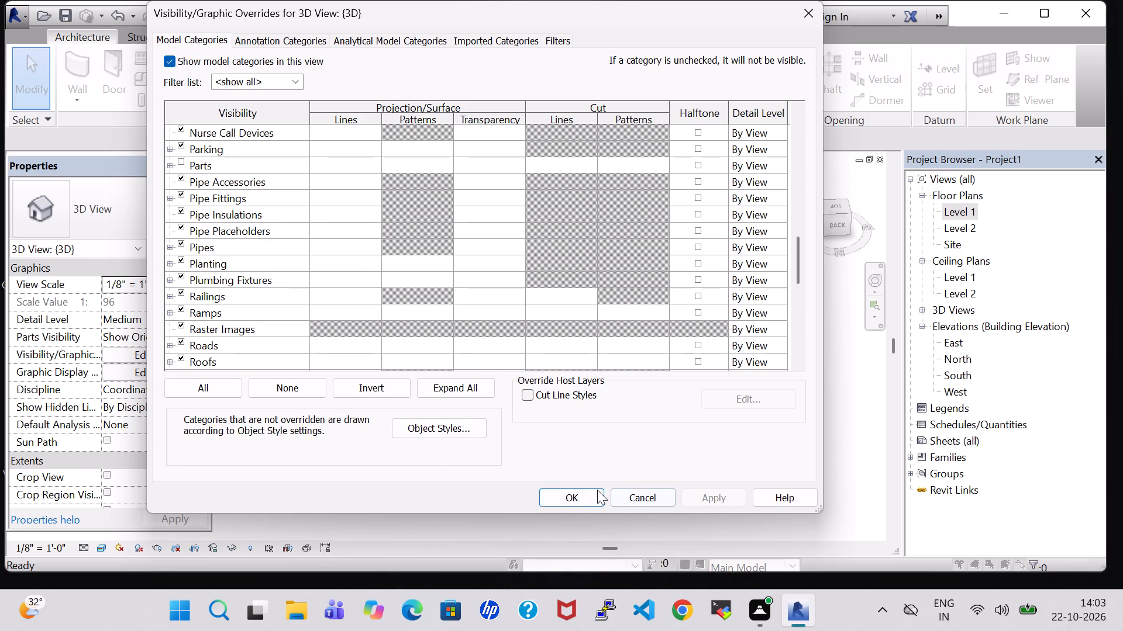
pyautogui.click(579, 491)
pyautogui.click(771, 431)
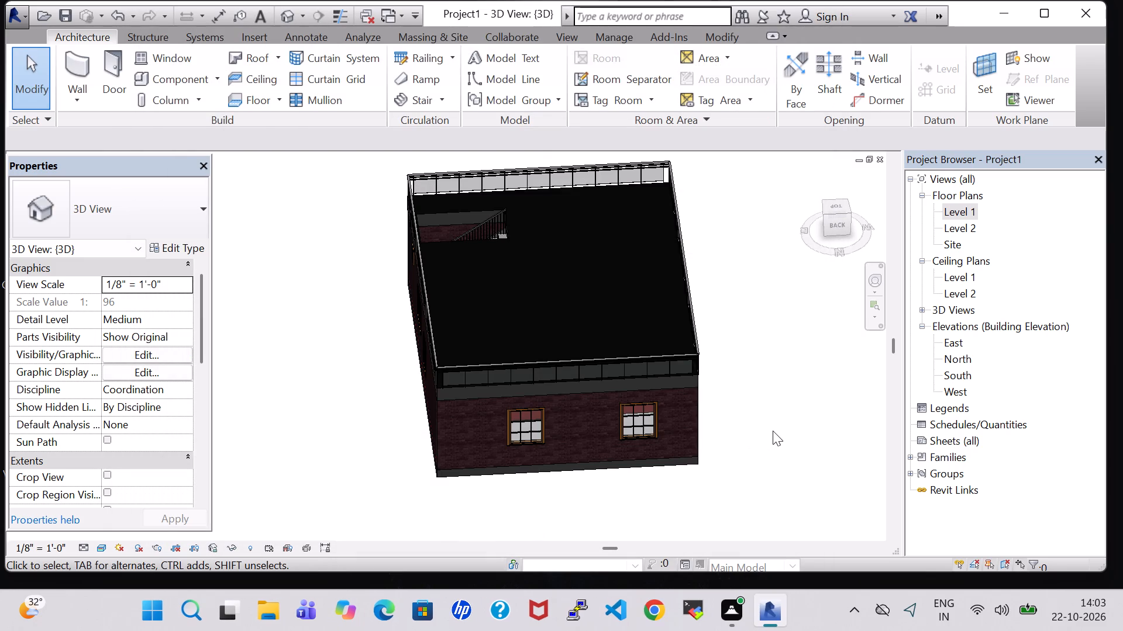
# Examine the roofed house from outside in 3D, finishing with the front facade showing the balcony, entrance door and porch.
pyautogui.keyDown('shift'); pyautogui.moveTo(773, 431); pyautogui.dragTo(543, 397, button='middle'); pyautogui.keyUp('shift')
pyautogui.keyDown('shift'); pyautogui.moveTo(666, 369); pyautogui.dragTo(518, 365, button='middle'); pyautogui.keyUp('shift')
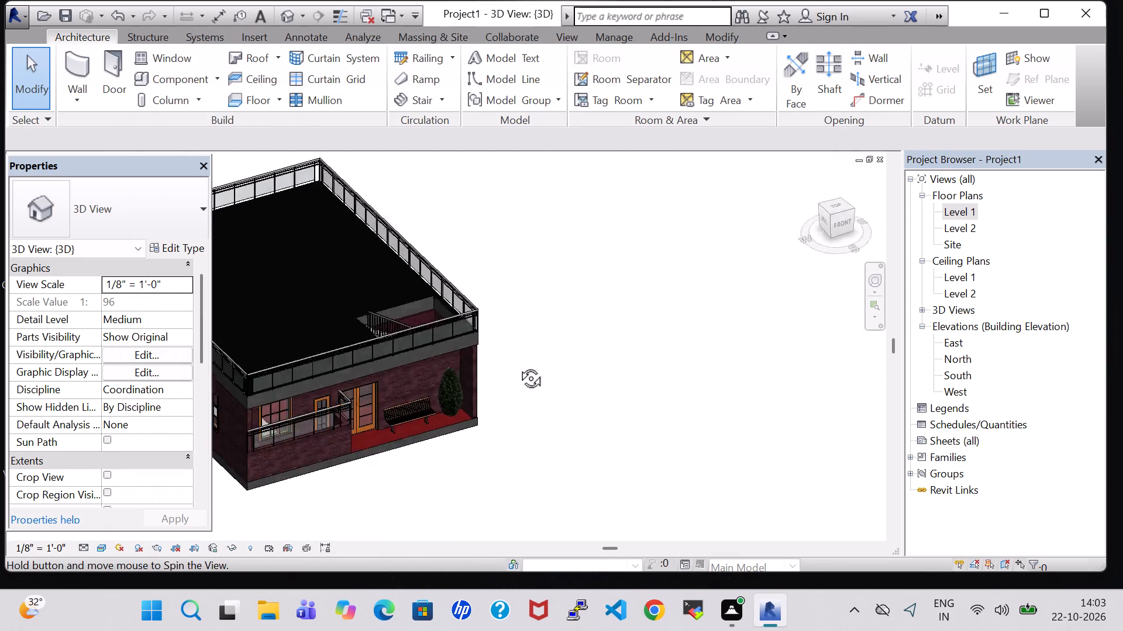
pyautogui.keyDown('shift'); pyautogui.moveTo(518, 365); pyautogui.dragTo(497, 348, button='middle'); pyautogui.keyUp('shift')
pyautogui.moveTo(498, 343); pyautogui.dragTo(731, 372, button='middle')
pyautogui.middleClick(732, 372)
pyautogui.keyDown('shift'); pyautogui.moveTo(732, 394); pyautogui.dragTo(733, 338, button='middle'); pyautogui.keyUp('shift')
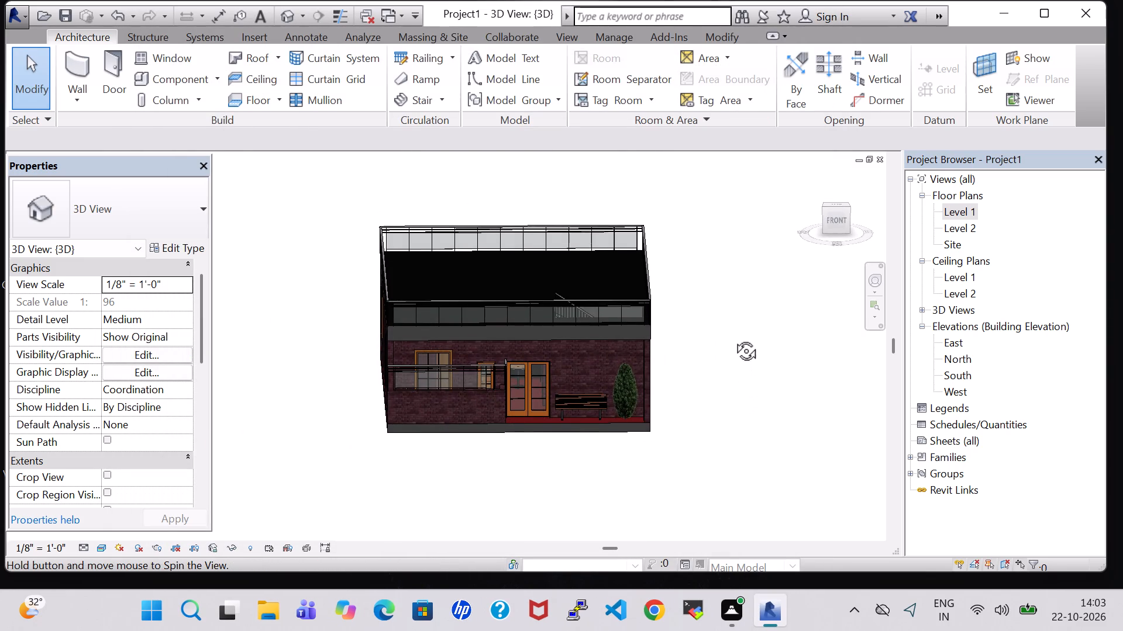
pyautogui.keyDown('shift'); pyautogui.moveTo(733, 338); pyautogui.dragTo(732, 328, button='middle'); pyautogui.keyUp('shift')
pyautogui.scroll(3, 732, 328)
pyautogui.click(703, 330)
pyautogui.moveTo(702, 334); pyautogui.dragTo(751, 375, button='middle')
pyautogui.keyDown('shift'); pyautogui.moveTo(751, 375); pyautogui.dragTo(750, 369, button='middle'); pyautogui.keyUp('shift')
pyautogui.moveTo(752, 369); pyautogui.dragTo(808, 355, button='middle')
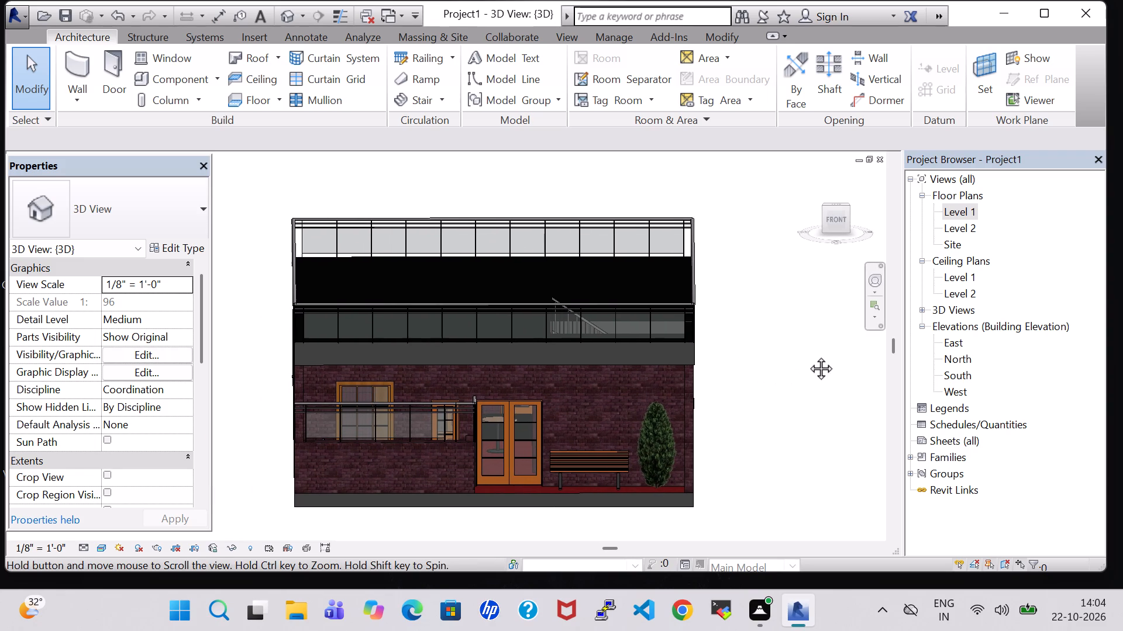
pyautogui.moveTo(808, 355); pyautogui.dragTo(805, 354, button='middle')
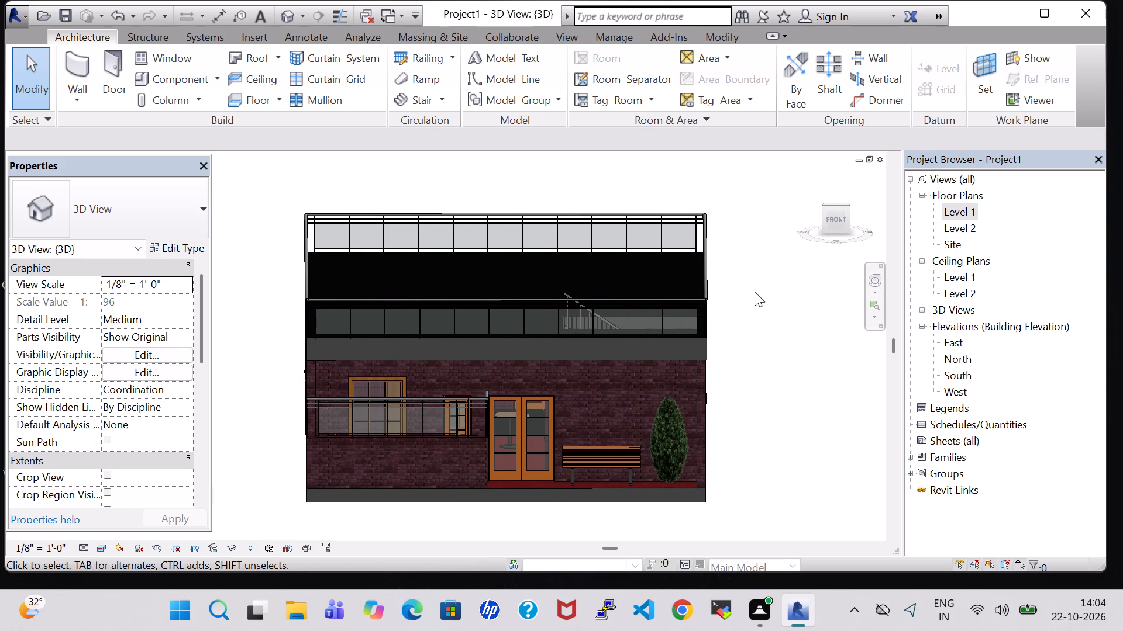
# Save the project as a new project file named Project76 in the work folder on the Desktop.
pyautogui.click(10, 11)
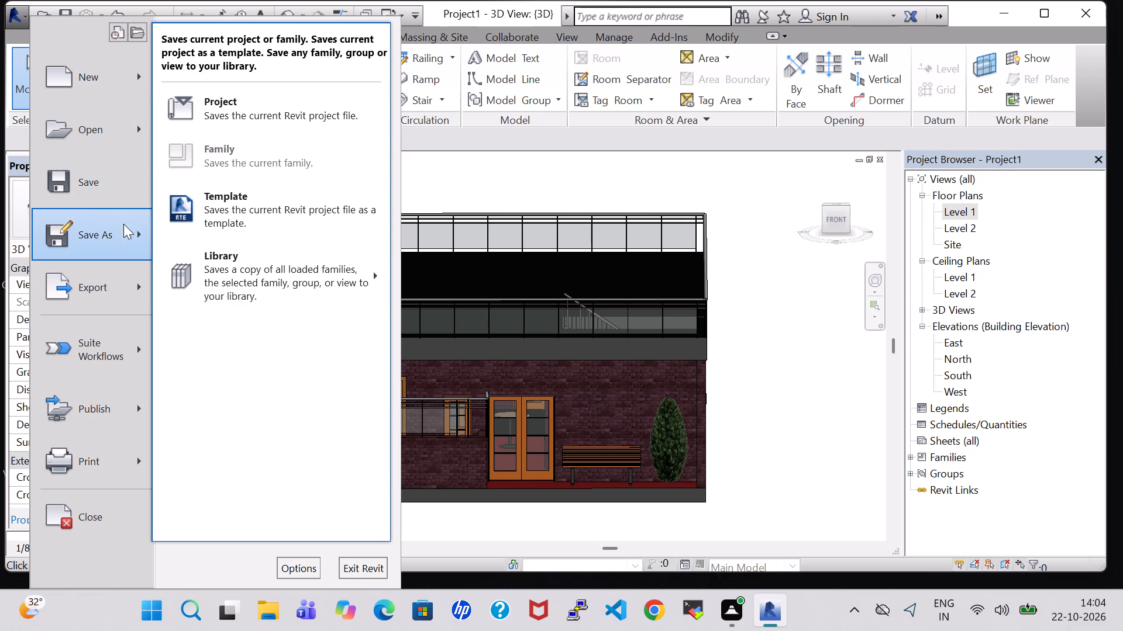
pyautogui.click(237, 114)
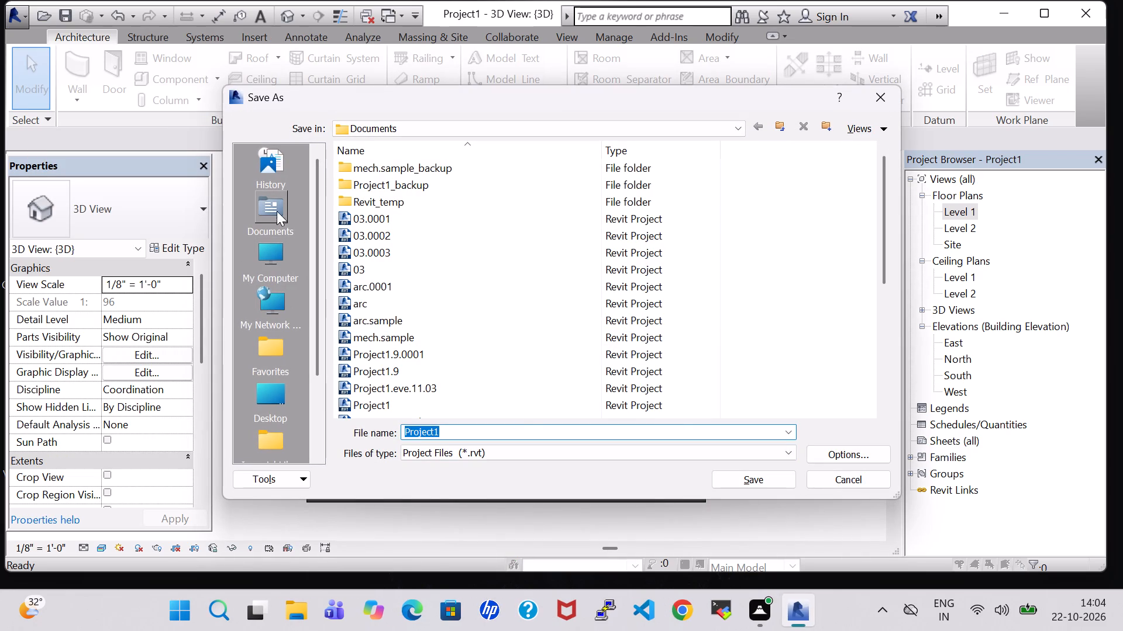
pyautogui.doubleClick(266, 405)
pyautogui.scroll(-5, 388, 299)
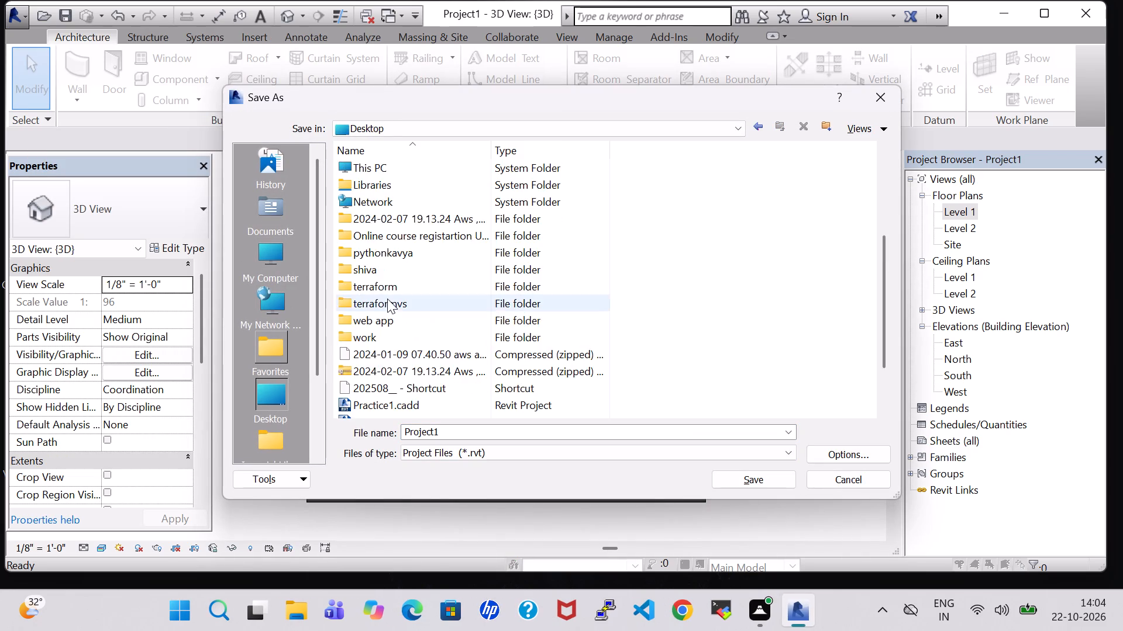
pyautogui.scroll(-3, 387, 299)
pyautogui.doubleClick(356, 268)
pyautogui.scroll(-5, 480, 296)
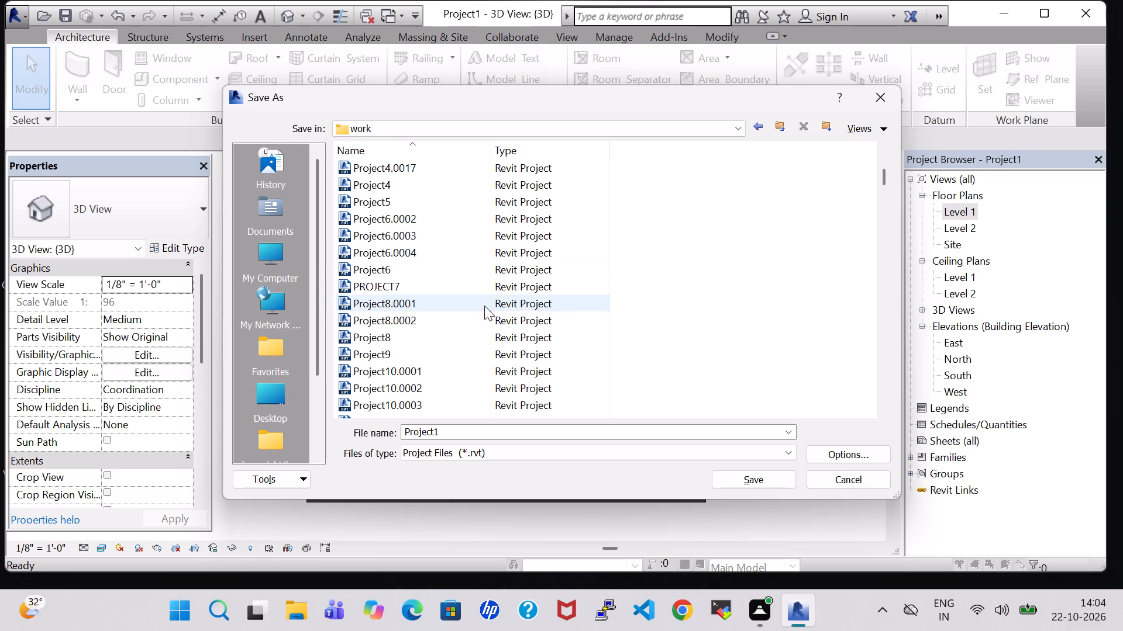
pyautogui.scroll(-4, 484, 306)
pyautogui.scroll(-6, 498, 407)
pyautogui.moveTo(885, 207); pyautogui.dragTo(888, 258)
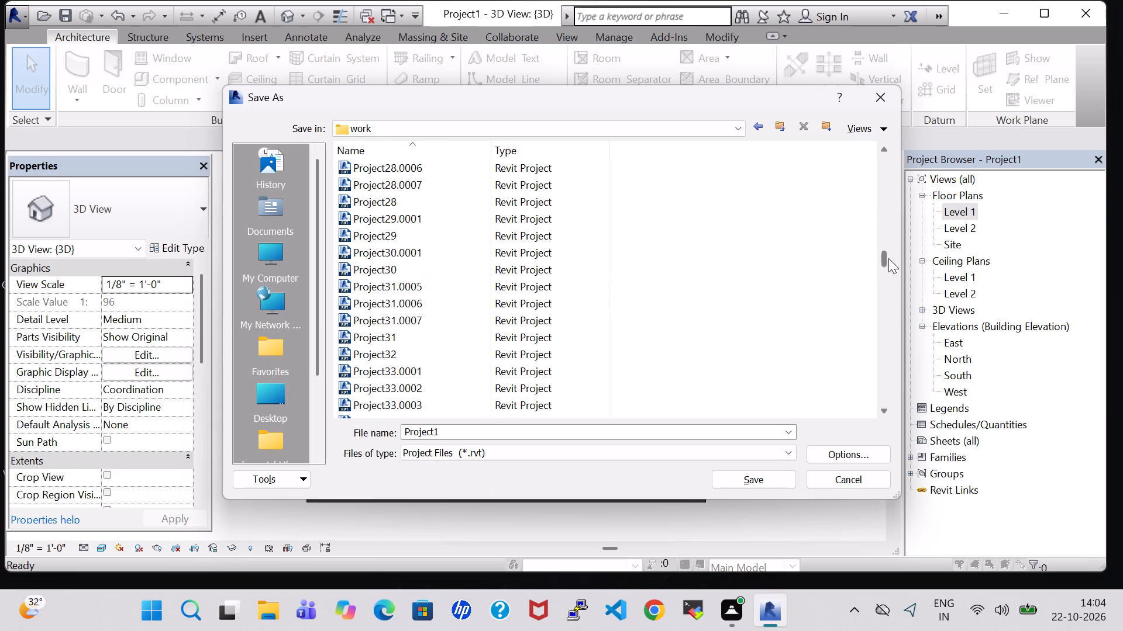
pyautogui.moveTo(888, 258); pyautogui.dragTo(901, 409)
pyautogui.doubleClick(460, 431)
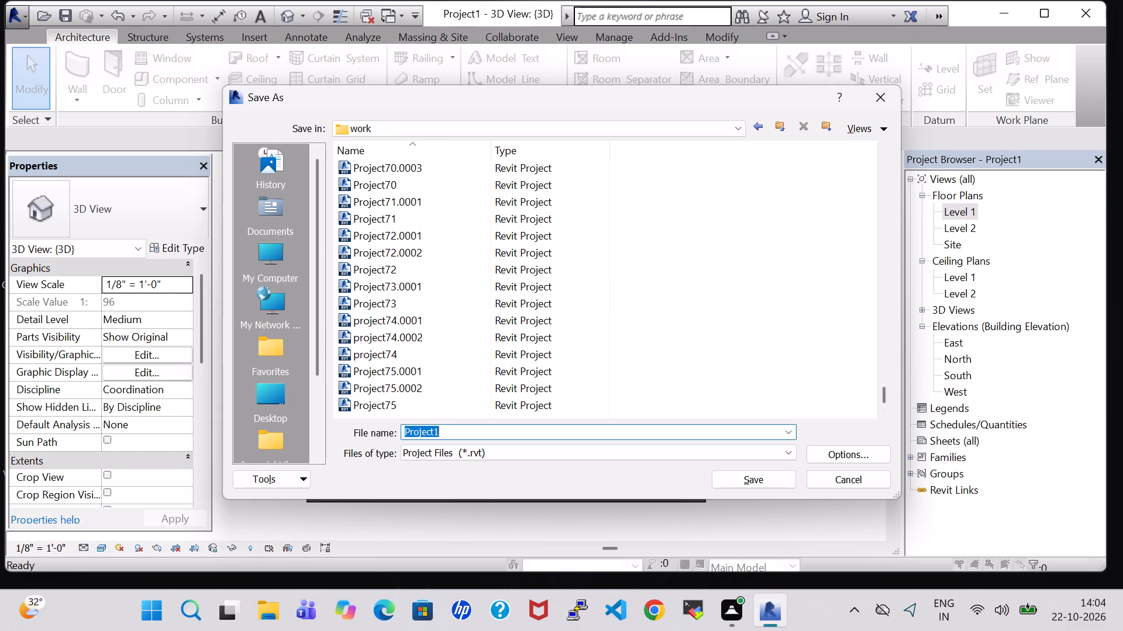
pyautogui.click(463, 431)
pyautogui.press('BackSpace')
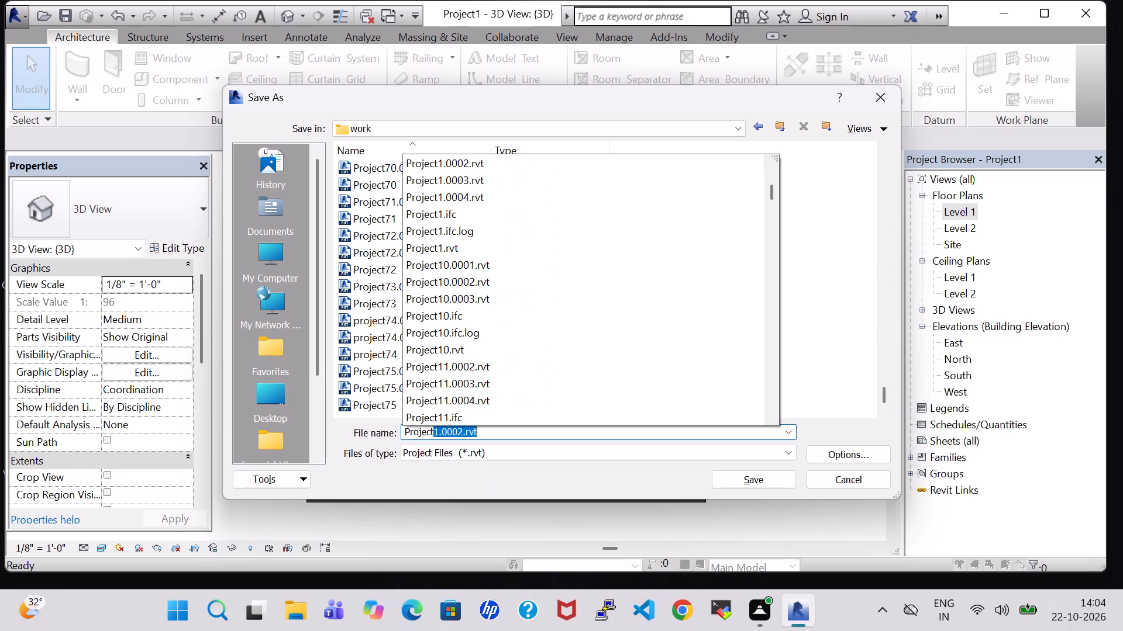
pyautogui.write('76')
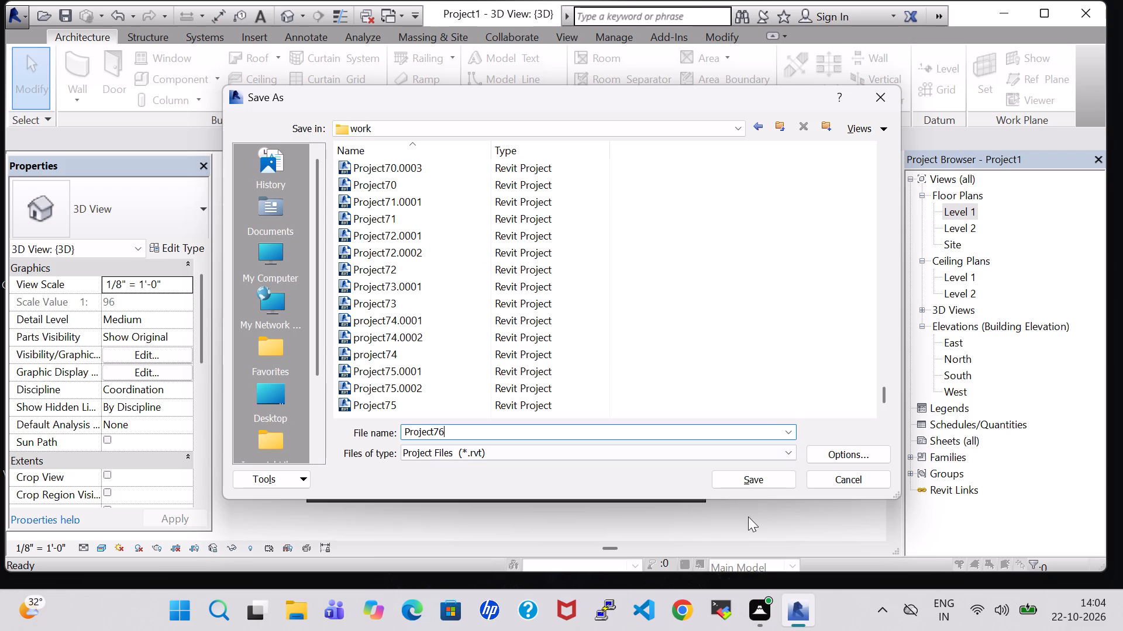
pyautogui.click(757, 484)
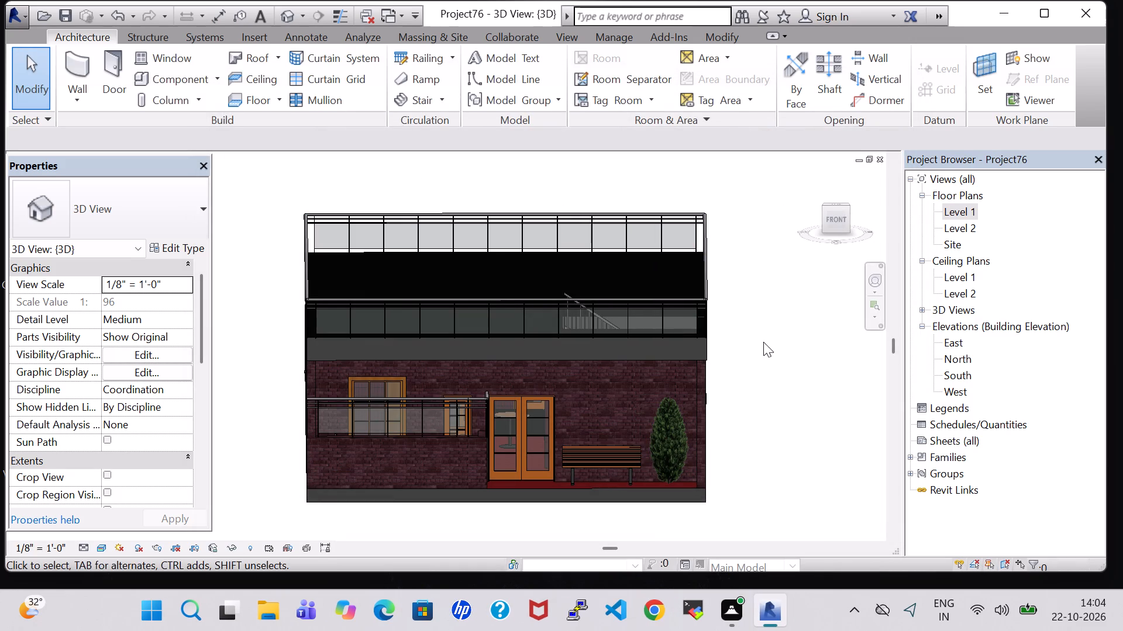
# Save the current state of the Project76 project file.
pyautogui.moveTo(763, 342); pyautogui.dragTo(776, 317, button='middle')
pyautogui.click(10, 16)
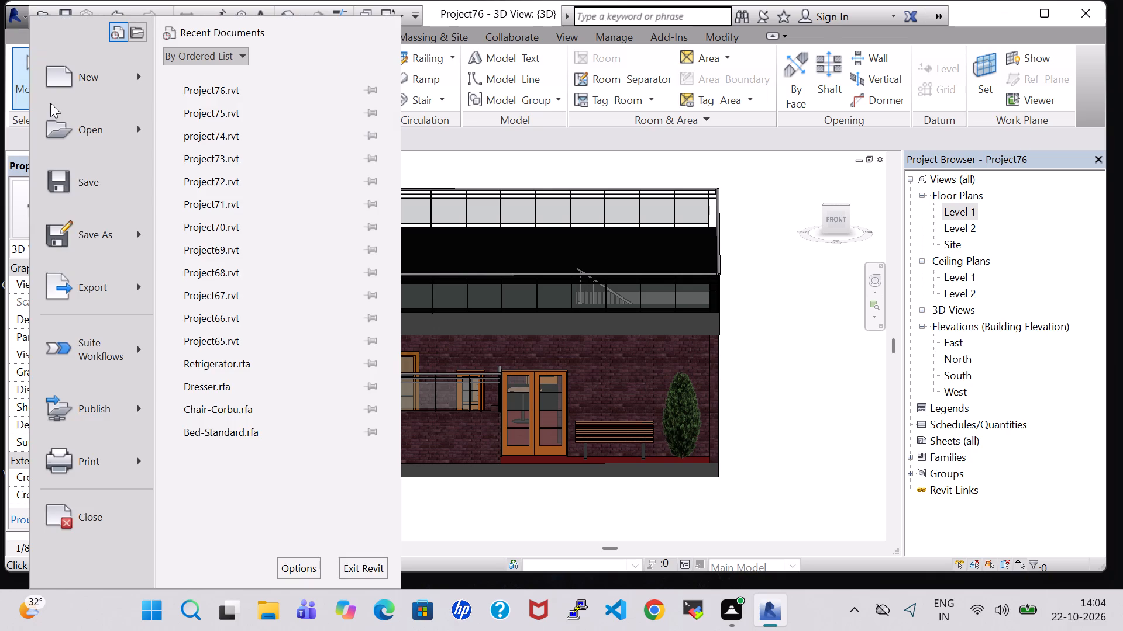
pyautogui.click(106, 192)
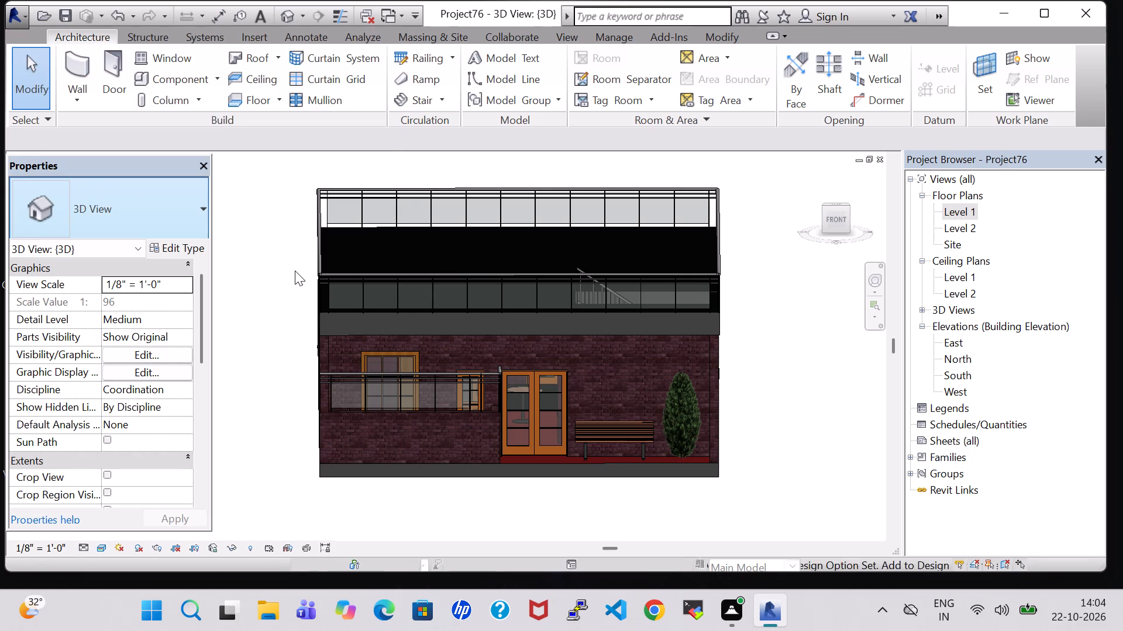
# Export the model as an IFC 2x3 file named Project76 in the work folder.
pyautogui.click(24, 20)
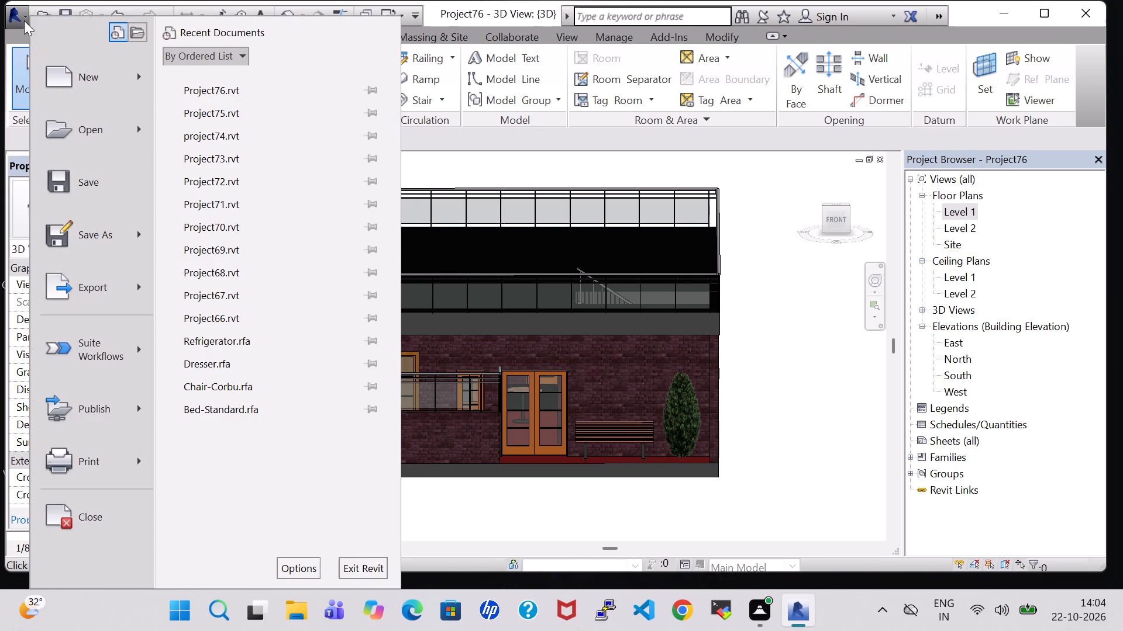
pyautogui.click(109, 279)
pyautogui.click(265, 442)
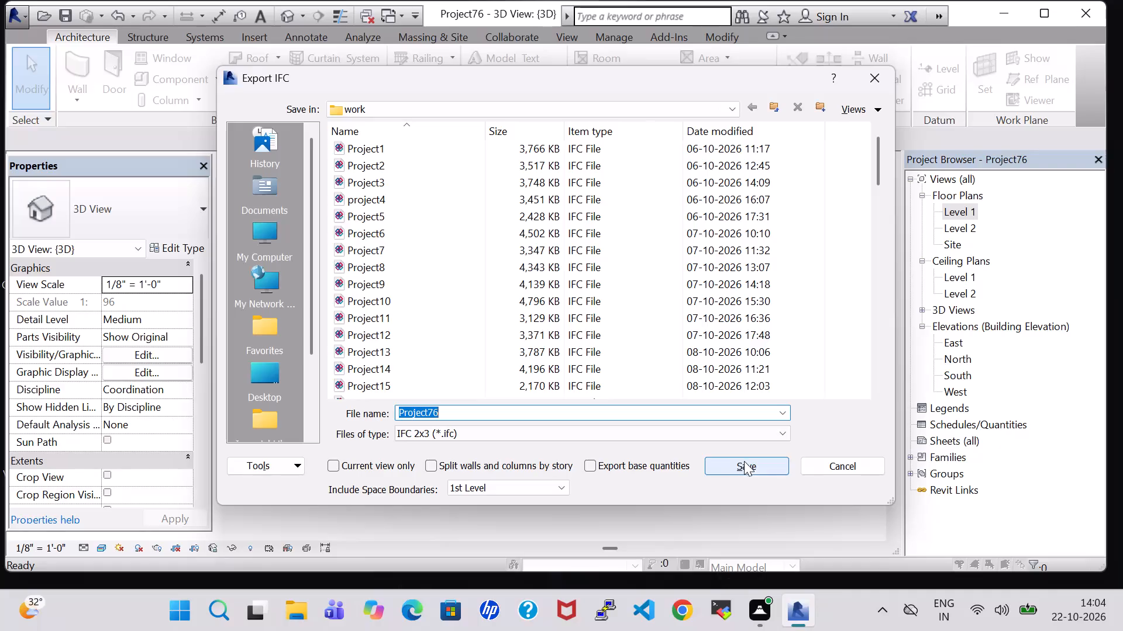
pyautogui.click(744, 461)
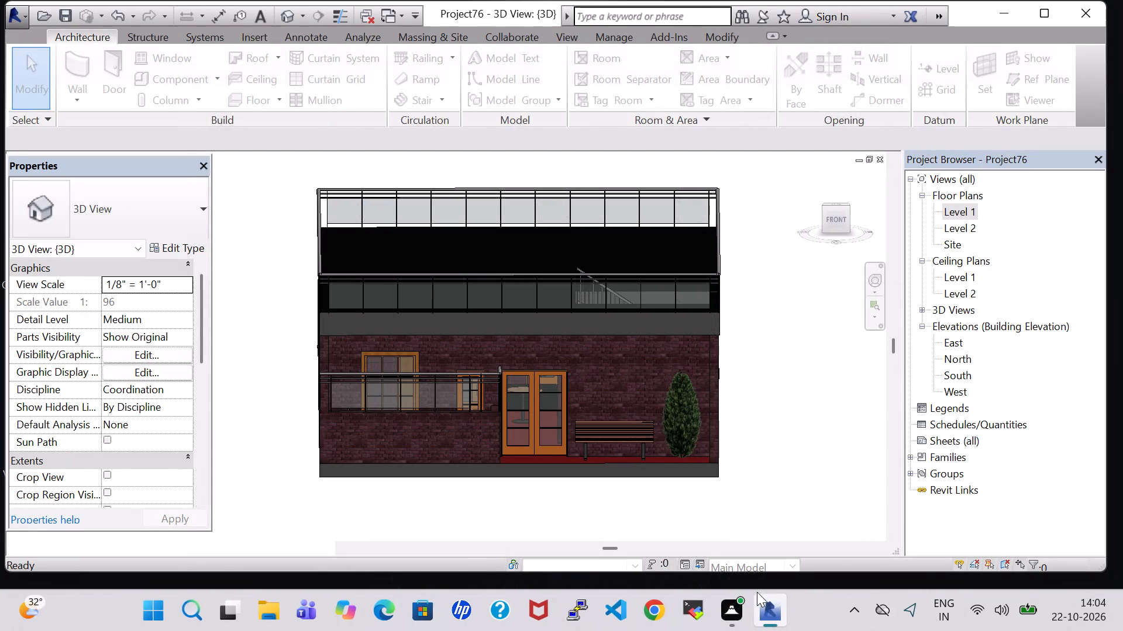